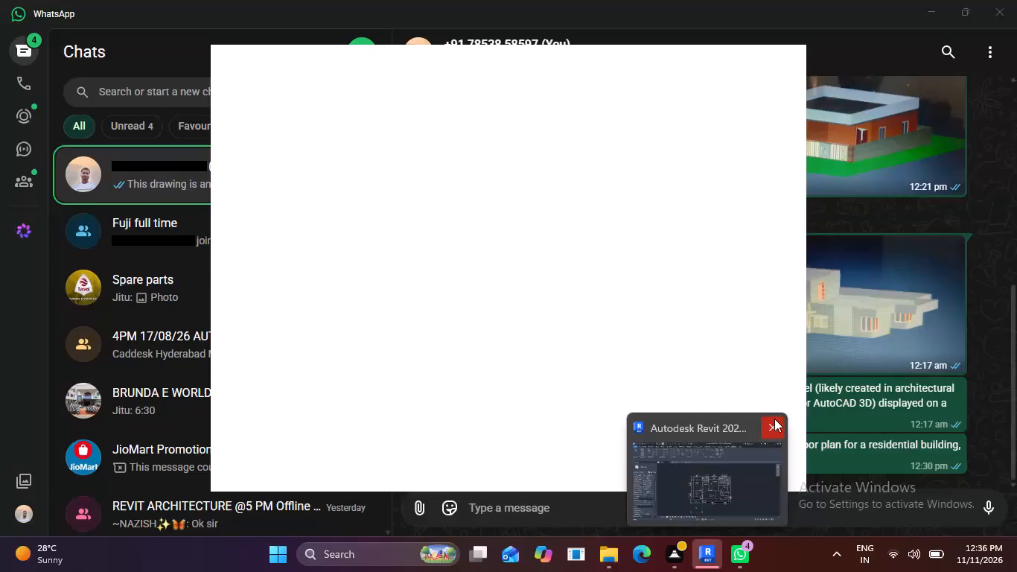
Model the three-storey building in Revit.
Close the Autodesk Revit 2024 window containing project 20.
{"action": "left_click", "coordinate": [773, 425]}
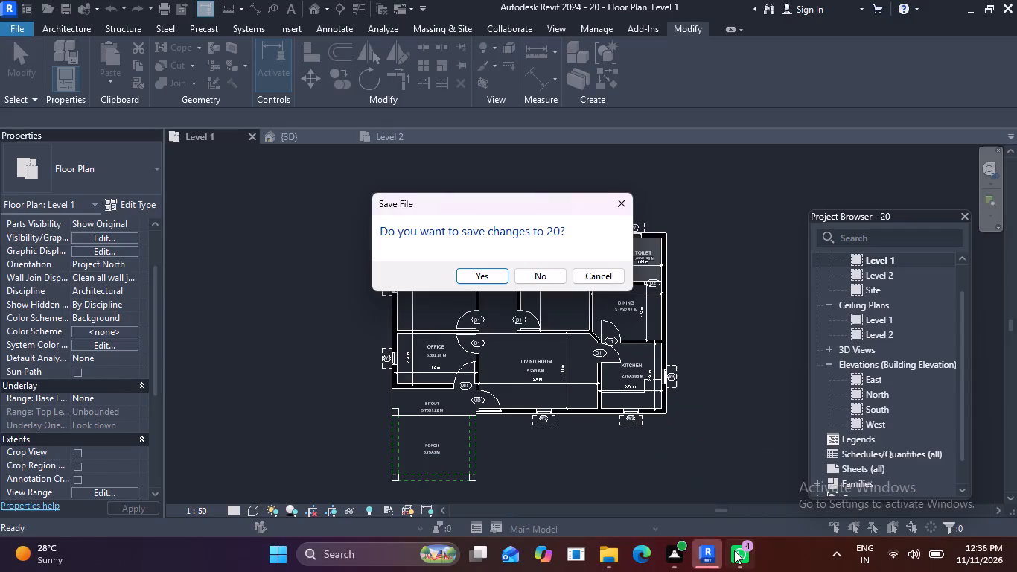
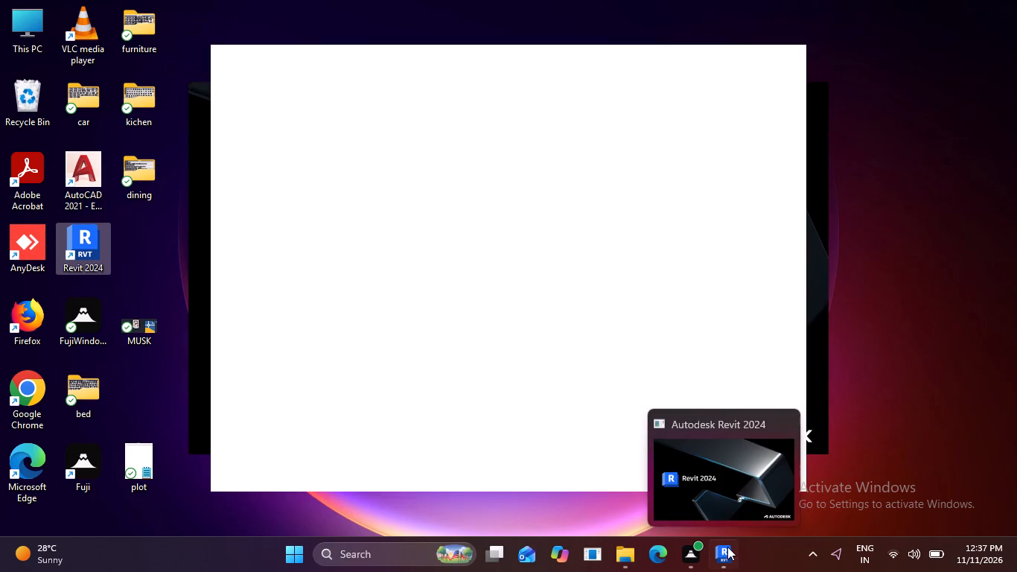
Switch to Revit 2024 and create a new project from the default.rte template in the English-Imperial folder.
{"action": "left_click", "coordinate": [723, 489]}
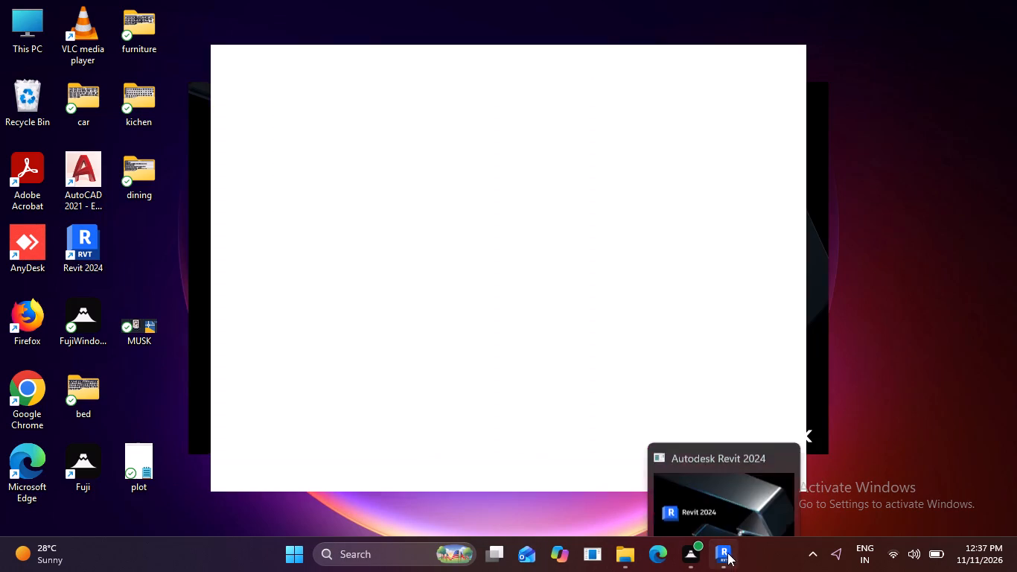
{"action": "left_click", "coordinate": [727, 552]}
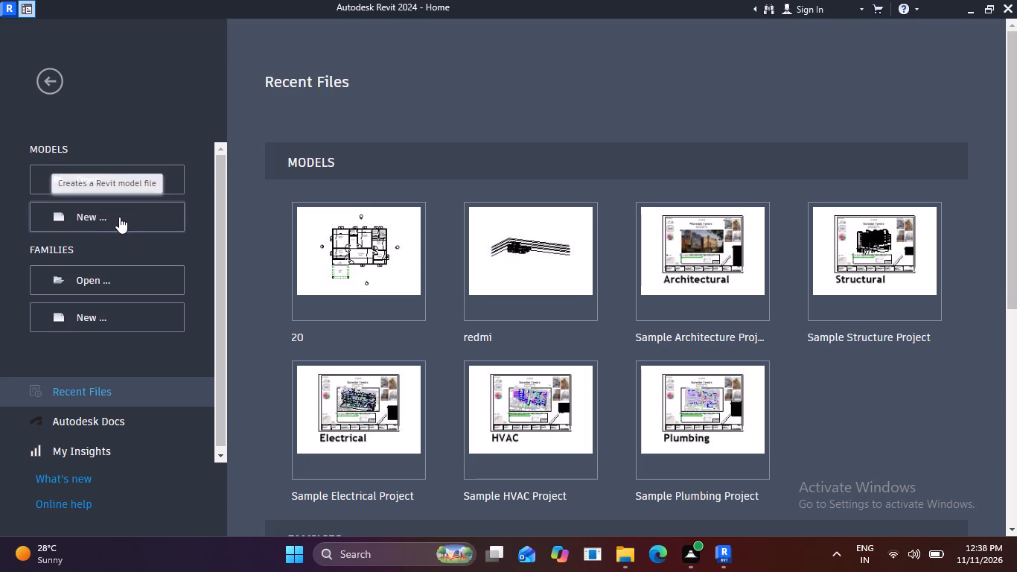
{"action": "left_click", "coordinate": [119, 217]}
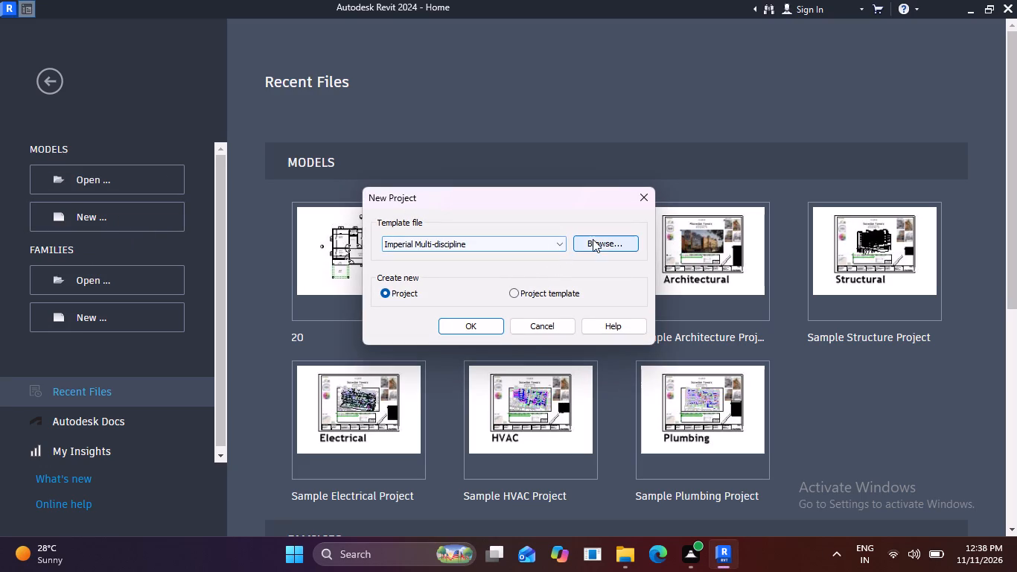
{"action": "left_click", "coordinate": [593, 242]}
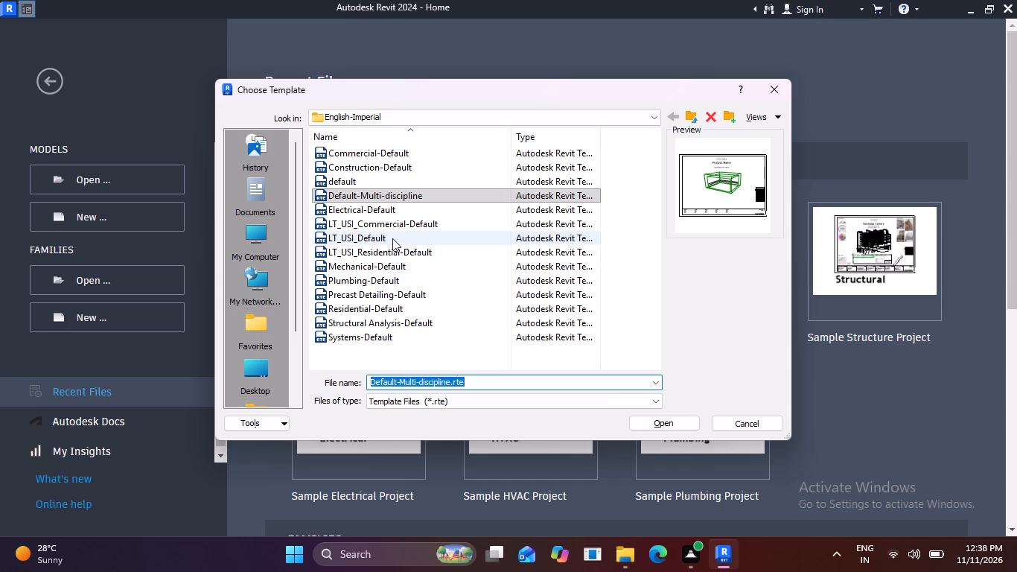
{"action": "left_click", "coordinate": [381, 180]}
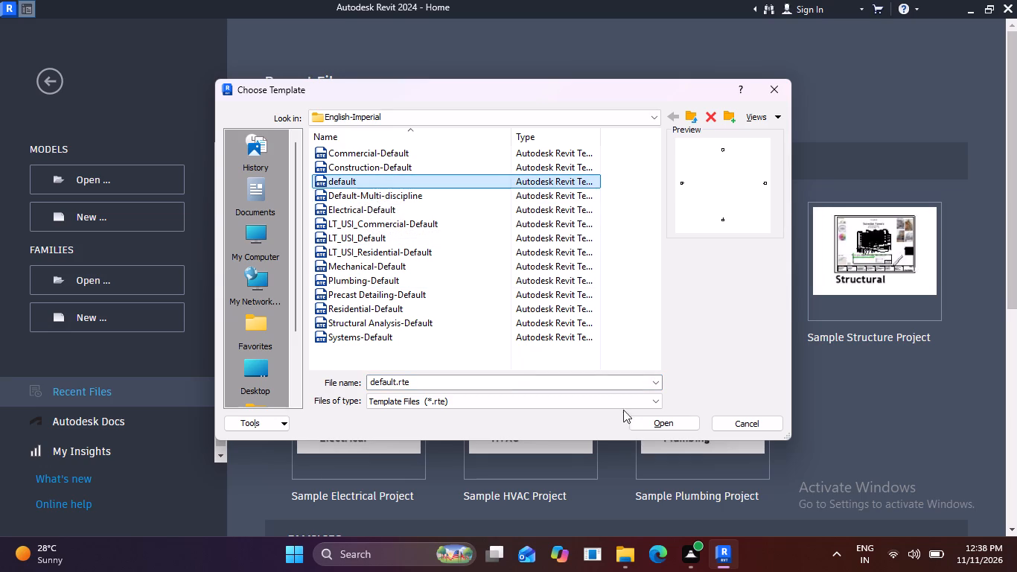
{"action": "left_click", "coordinate": [654, 428]}
{"action": "left_click", "coordinate": [136, 219]}
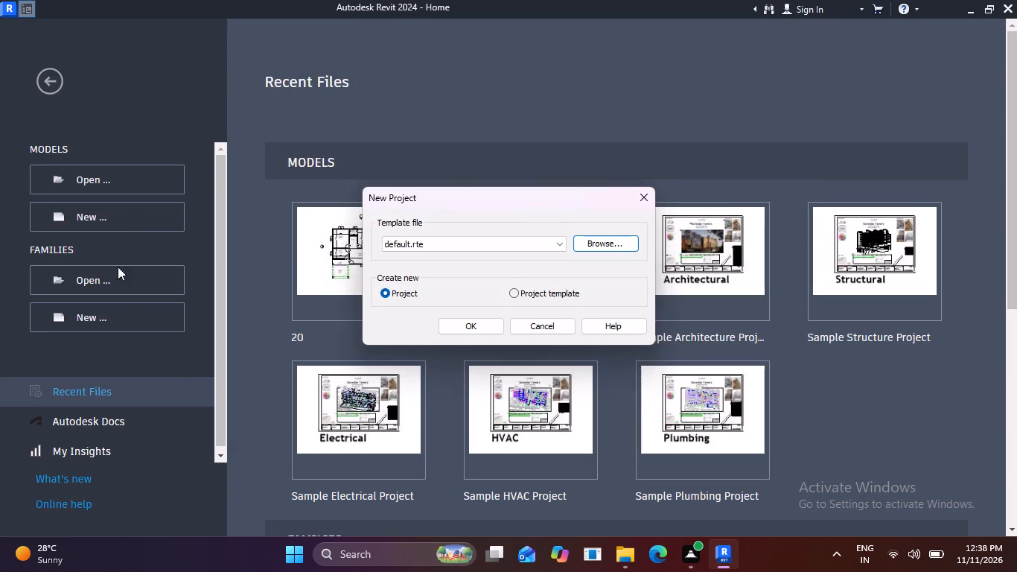
{"action": "left_click", "coordinate": [480, 323]}
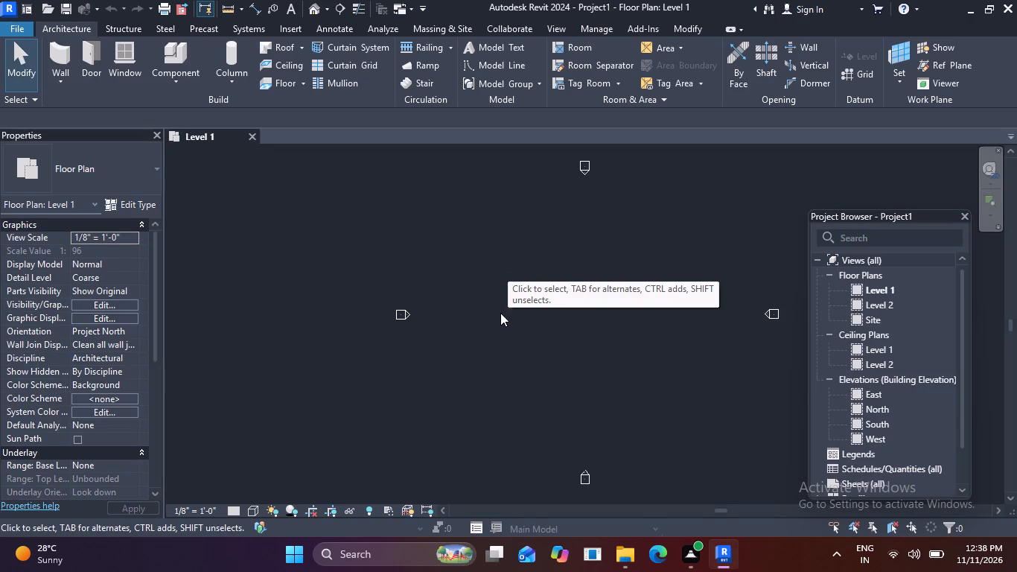
Start the architectural Wall tool in the Level 1 floor plan.
{"action": "scroll", "coordinate": [553, 298], "scroll_direction": "down", "scroll_amount": 1}
{"action": "middle_click_drag", "start_coordinate": [553, 297], "coordinate": [529, 282]}
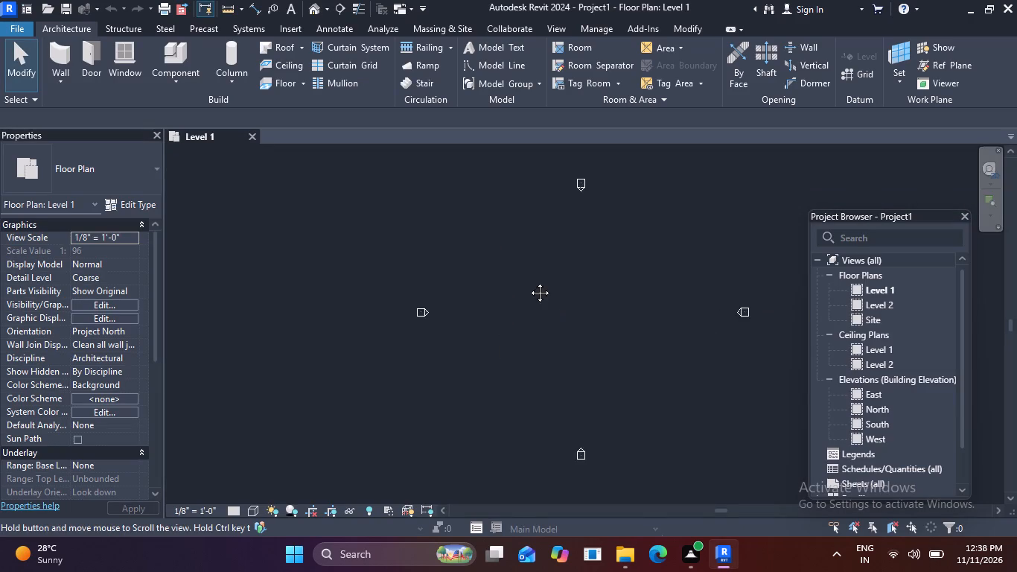
{"action": "middle_click_drag", "start_coordinate": [529, 282], "coordinate": [412, 244]}
{"action": "middle_click_drag", "start_coordinate": [362, 274], "coordinate": [335, 323]}
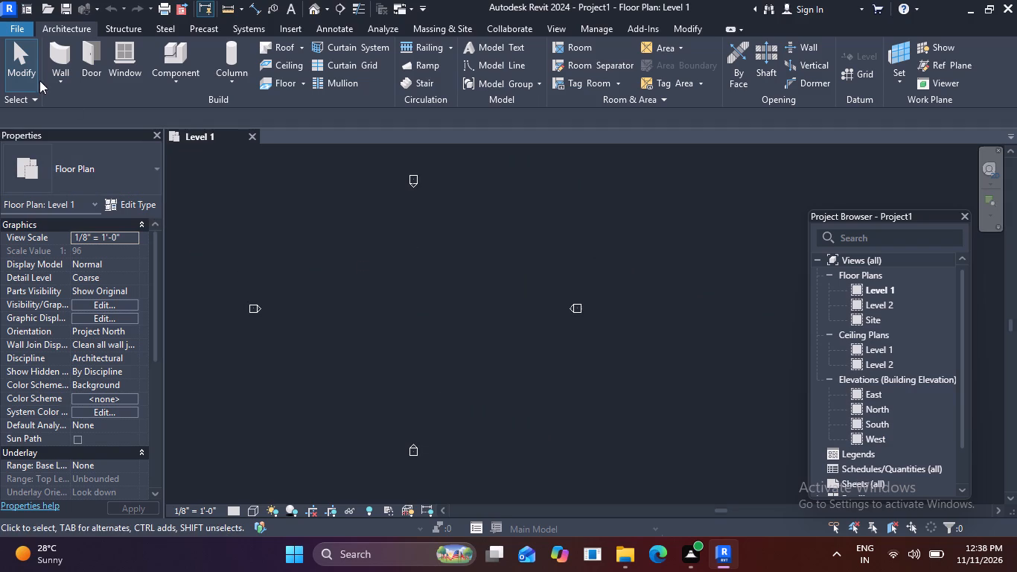
{"action": "left_click", "coordinate": [63, 58]}
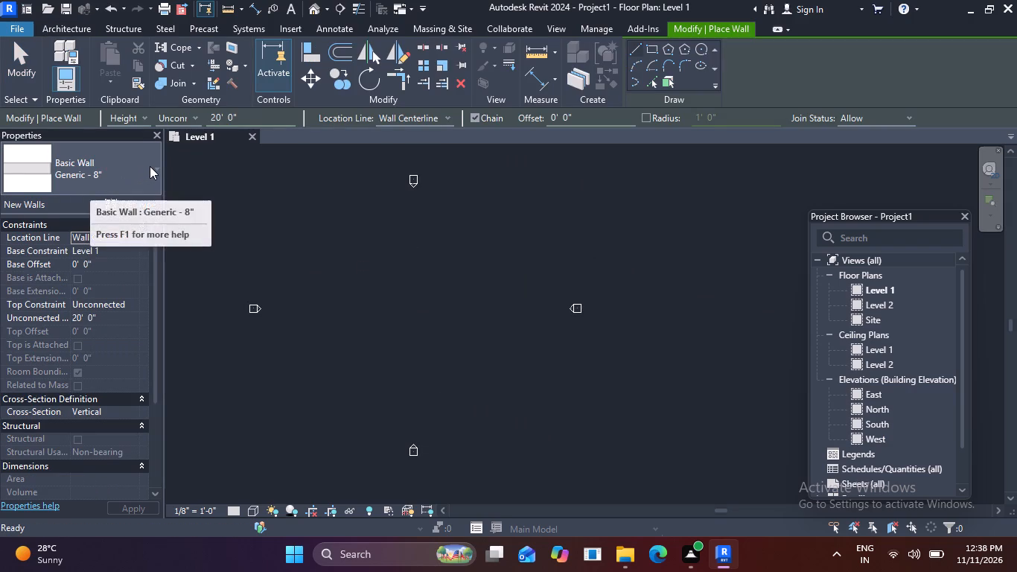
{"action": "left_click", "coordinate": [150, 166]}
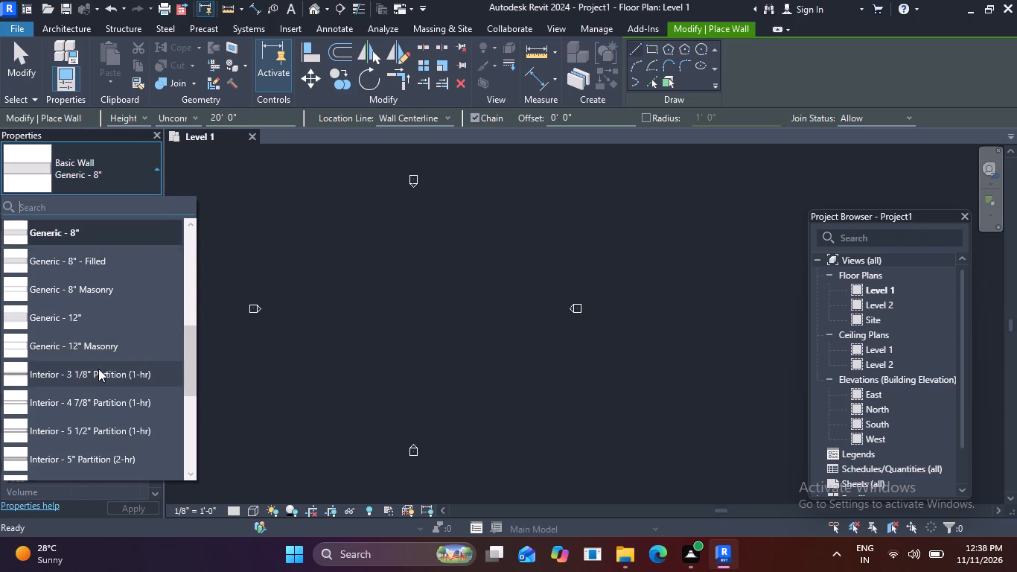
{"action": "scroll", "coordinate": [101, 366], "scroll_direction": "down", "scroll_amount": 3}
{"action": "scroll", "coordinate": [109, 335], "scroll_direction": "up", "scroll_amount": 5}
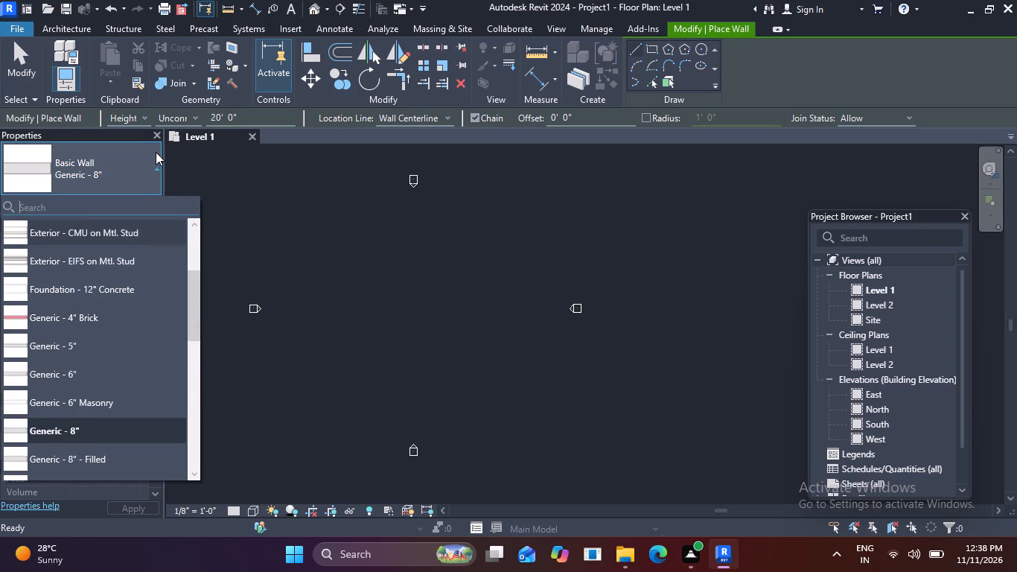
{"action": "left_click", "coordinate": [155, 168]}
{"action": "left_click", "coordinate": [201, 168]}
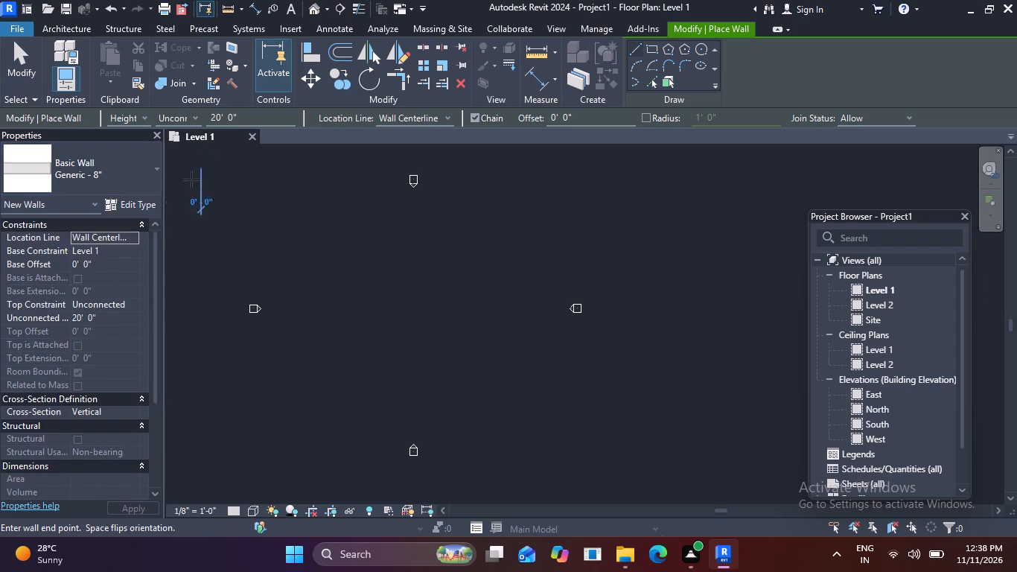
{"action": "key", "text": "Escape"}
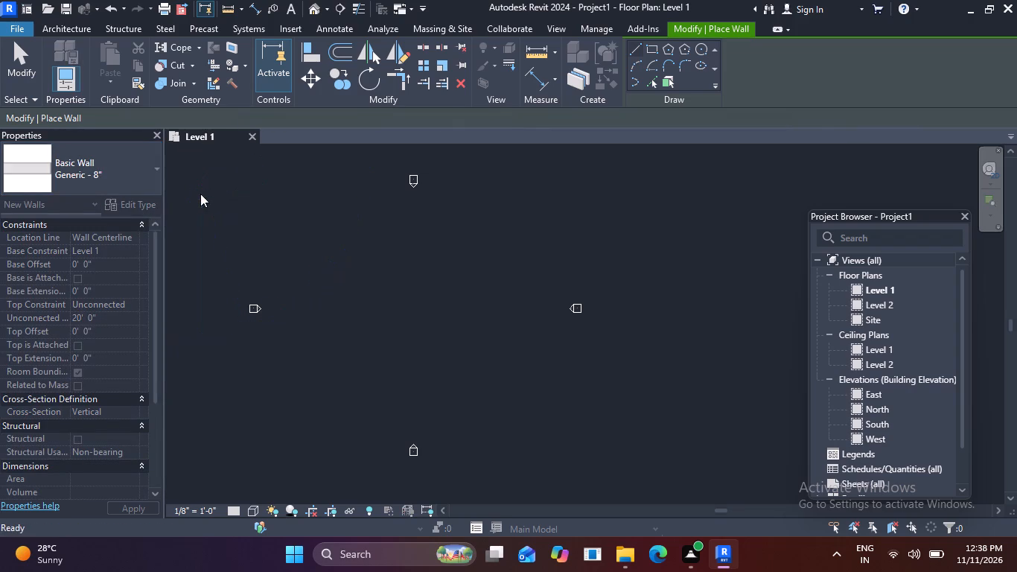
Duplicate the Generic - 8" basic wall type under the name WALL 9".
{"action": "left_click", "coordinate": [144, 203]}
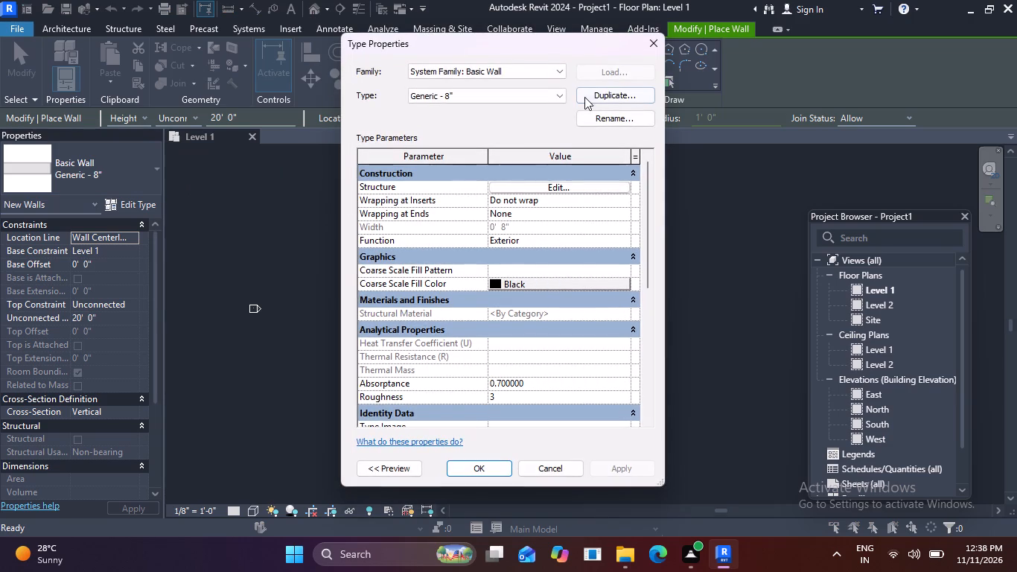
{"action": "left_click", "coordinate": [598, 89]}
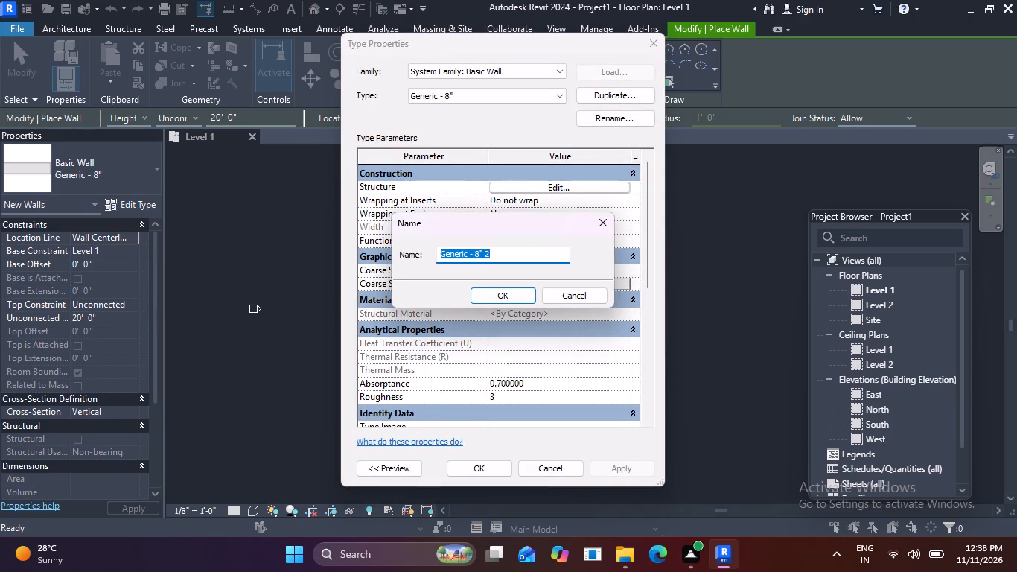
{"action": "key", "text": "BackSpace"}
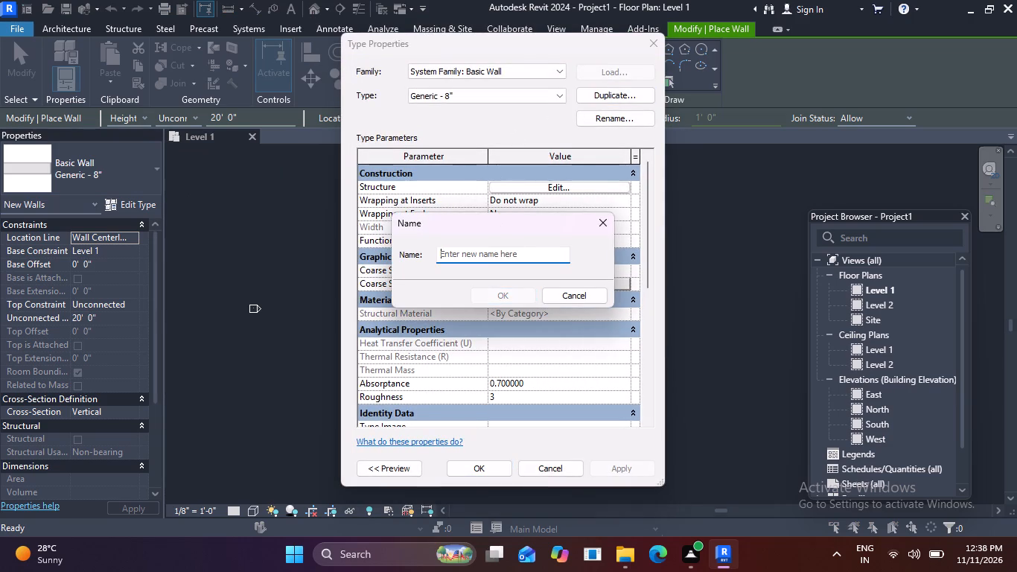
{"action": "type", "text": "WA"}
{"action": "type", "text": "LL"}
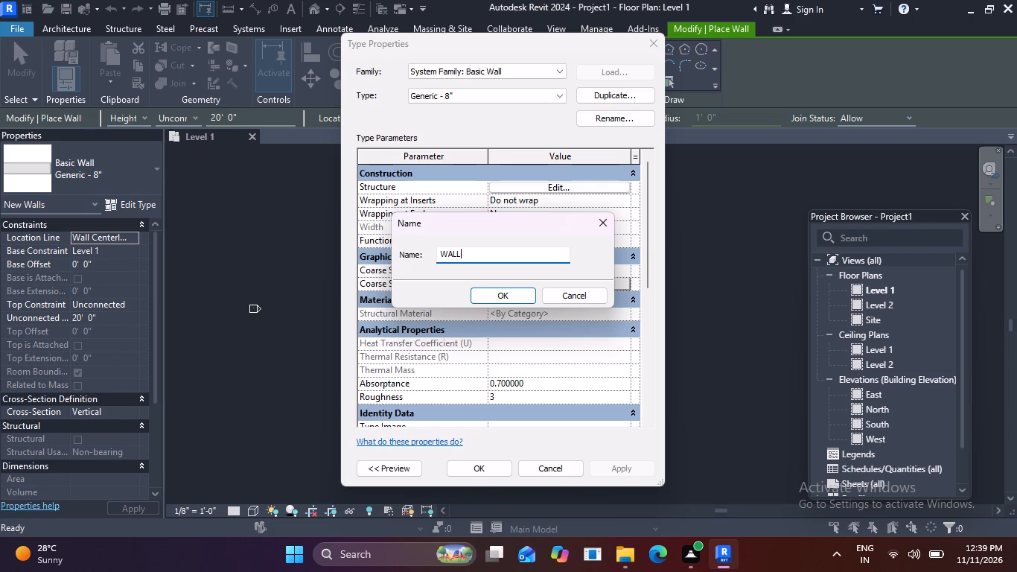
{"action": "key", "text": "space"}
{"action": "type", "text": "9"}
{"action": "key", "text": "shift+quotedbl"}
{"action": "left_click", "coordinate": [497, 293]}
Set the structure layer thickness of the WALL 9" type to 9" and apply the type changes.
{"action": "left_click", "coordinate": [575, 186]}
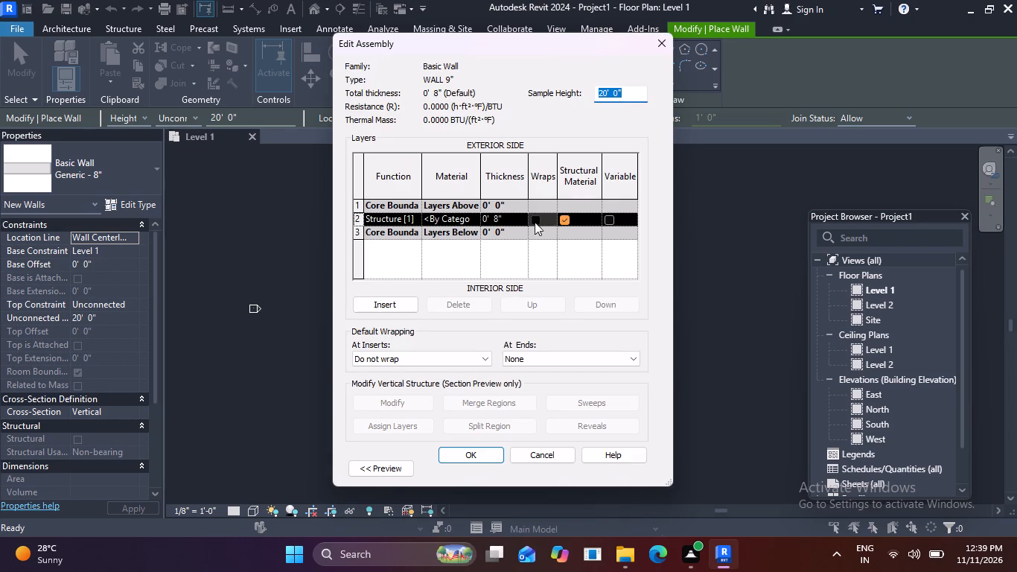
{"action": "left_click", "coordinate": [507, 217]}
{"action": "key", "text": "BackSpace"}
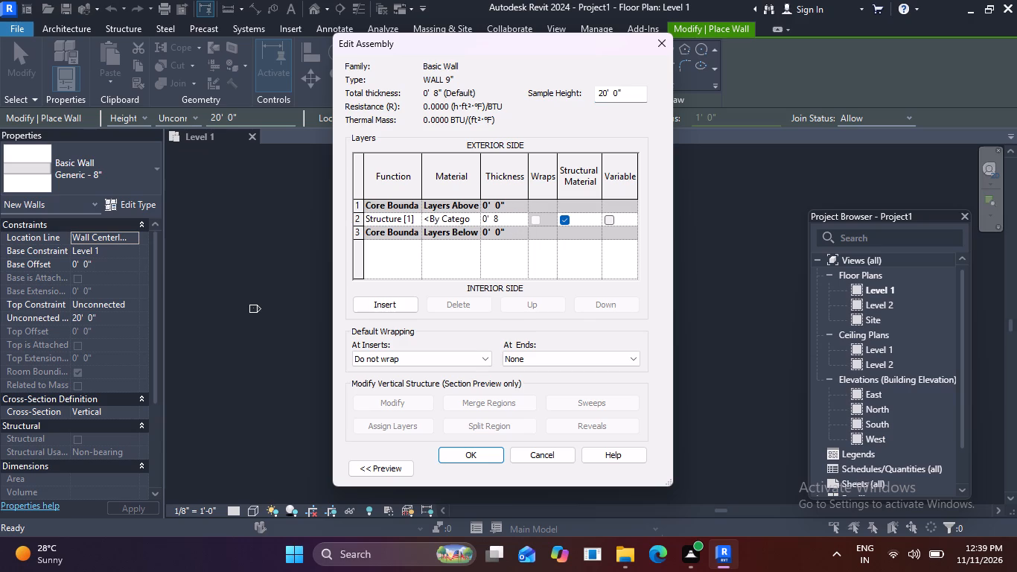
{"action": "key", "text": "BackSpace"}
{"action": "type", "text": "9\""}
{"action": "key", "text": "Return"}
{"action": "left_click", "coordinate": [468, 450]}
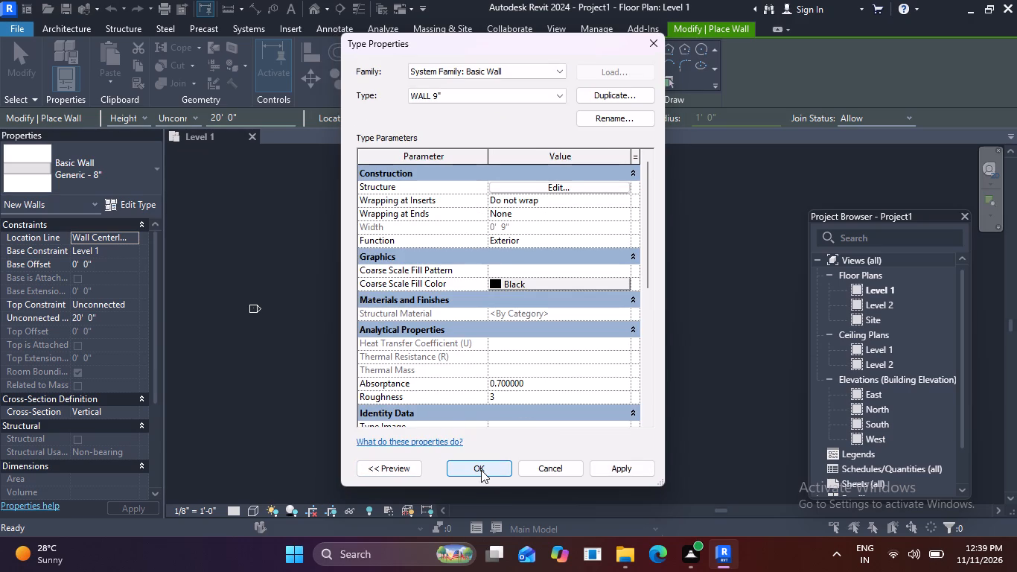
{"action": "left_click", "coordinate": [481, 470]}
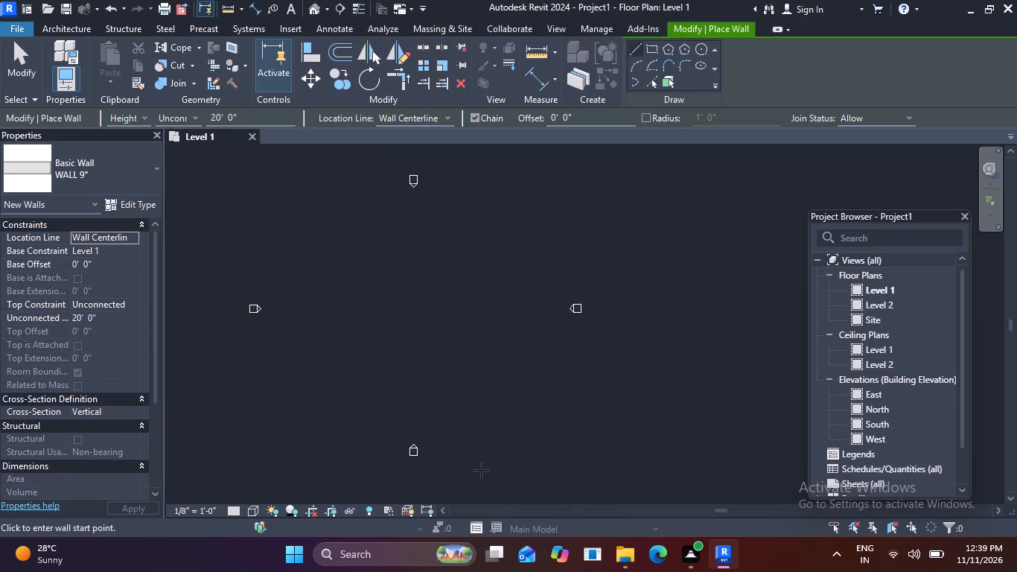
Duplicate the WALL 9" type under the name WALL 6".
{"action": "left_click", "coordinate": [143, 203]}
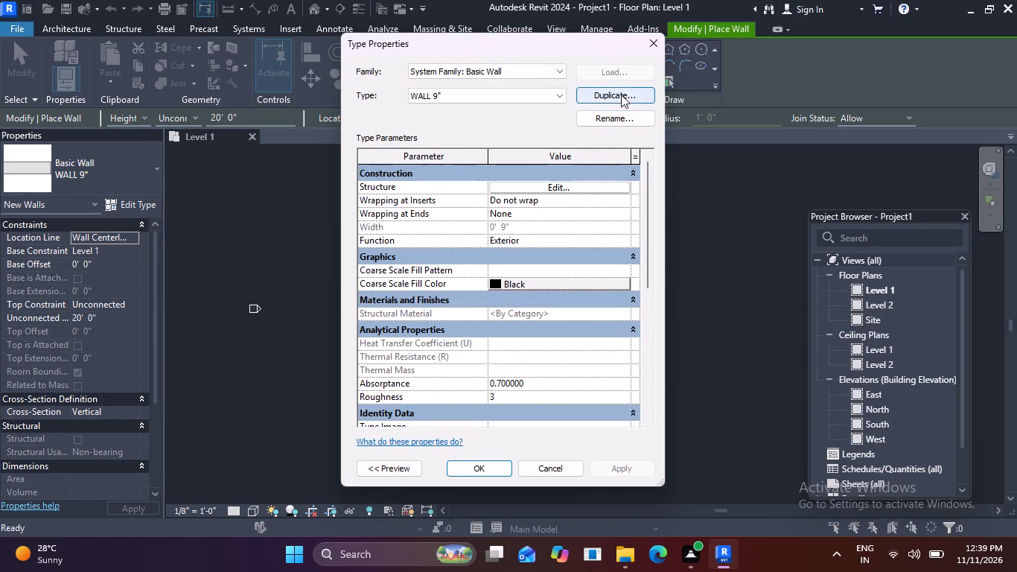
{"action": "left_click", "coordinate": [622, 92]}
{"action": "left_click", "coordinate": [514, 247]}
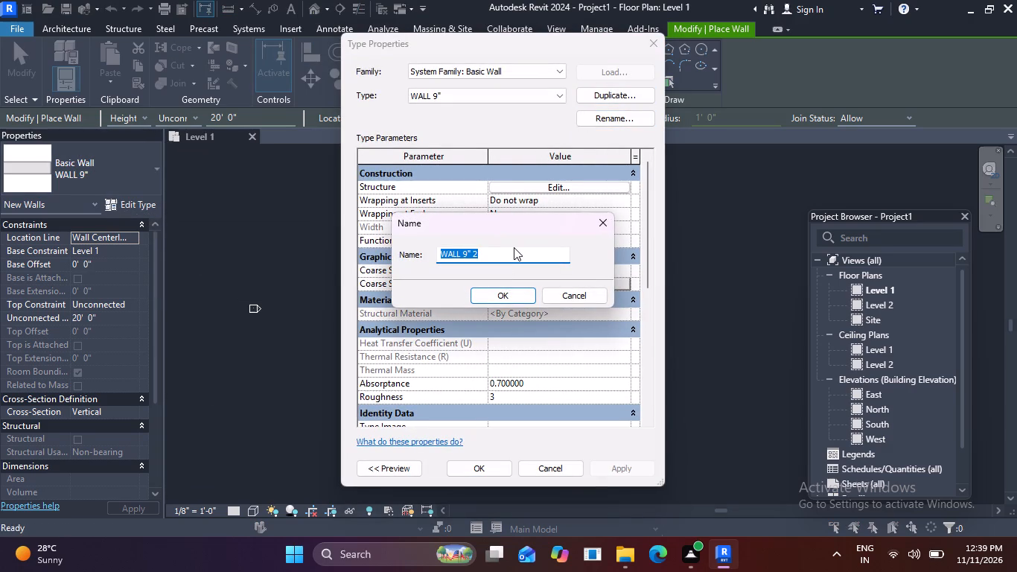
{"action": "left_click", "coordinate": [519, 261]}
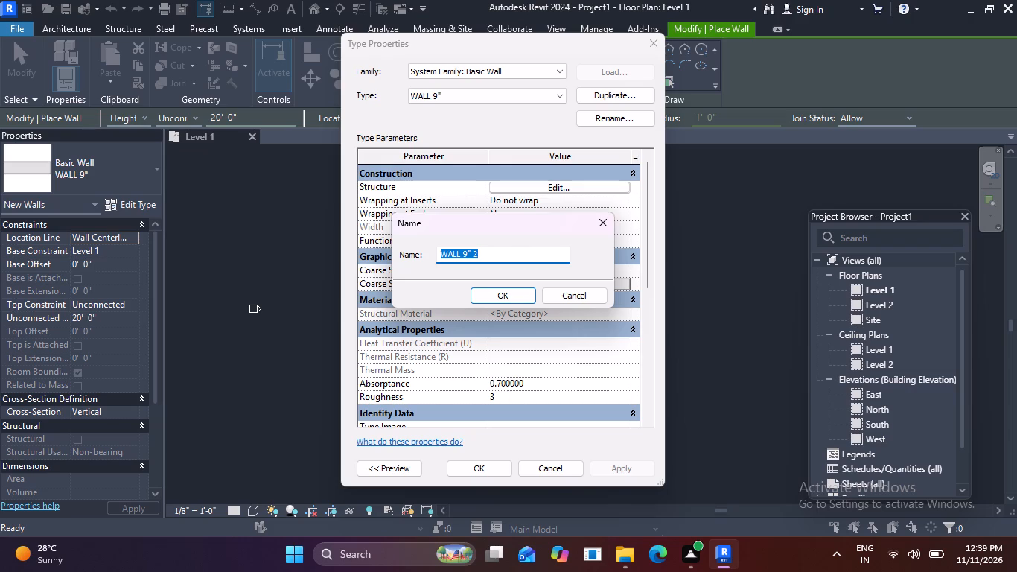
{"action": "key", "text": "BackSpace"}
{"action": "key", "text": "BackSpace"}
{"action": "key", "text": "BackSpace"}
{"action": "key", "text": "BackSpace"}
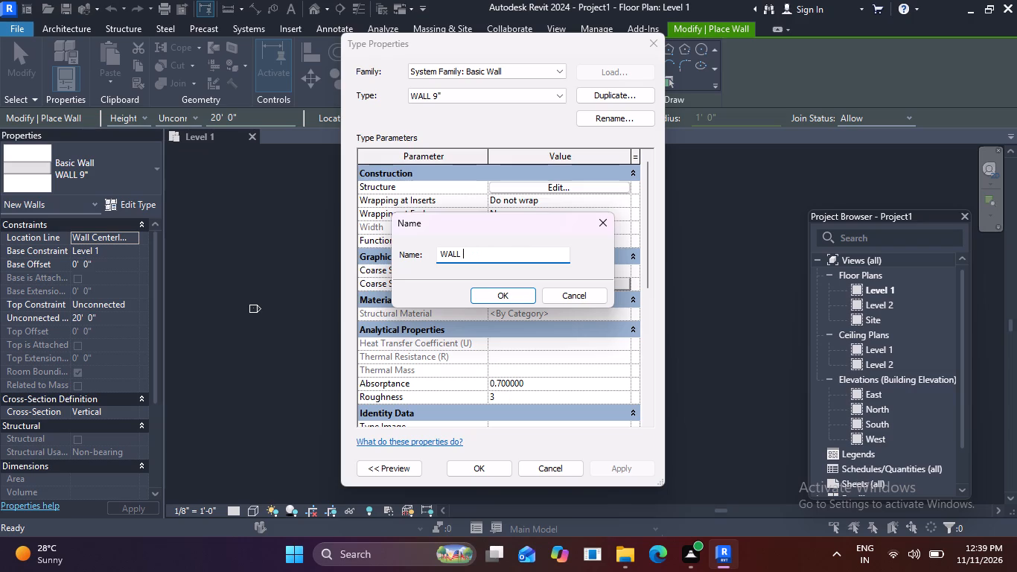
{"action": "type", "text": "6\""}
{"action": "left_click", "coordinate": [505, 298]}
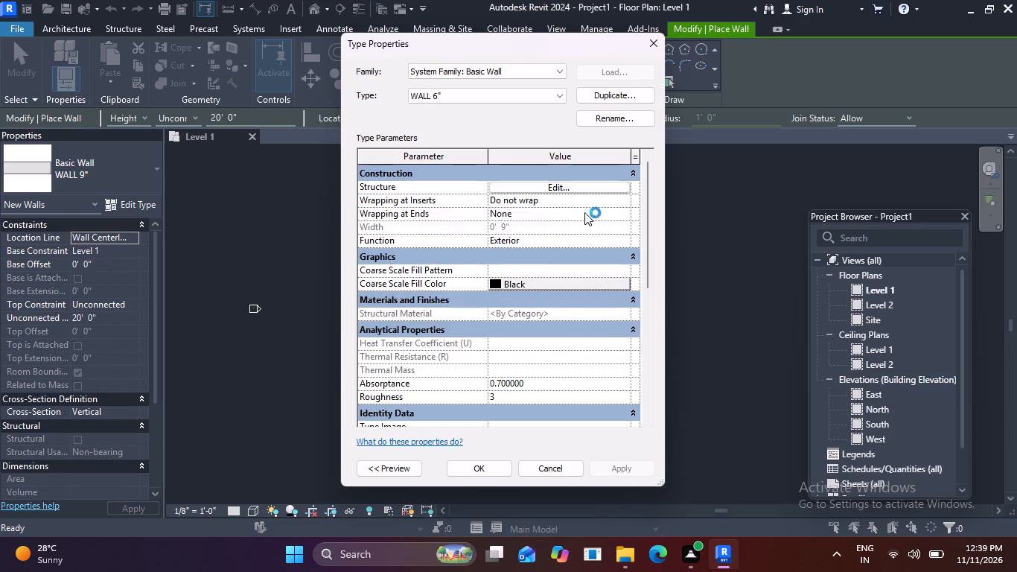
Set the structure layer thickness of the WALL 6" type to 8" and accept the type properties.
{"action": "left_click", "coordinate": [552, 185]}
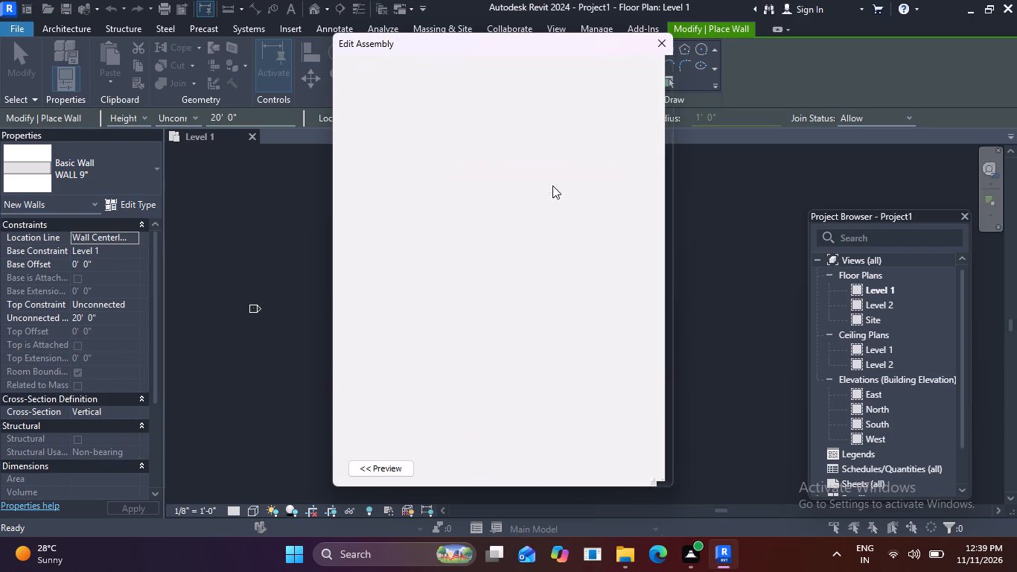
{"action": "left_click", "coordinate": [517, 219]}
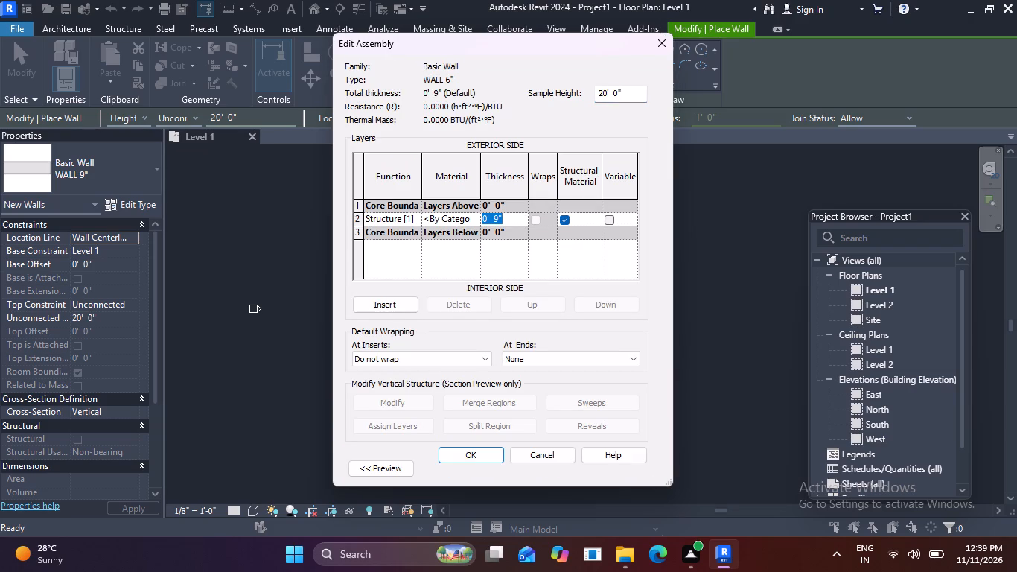
{"action": "key", "text": "BackSpace"}
{"action": "type", "text": "8\""}
{"action": "key", "text": "Return"}
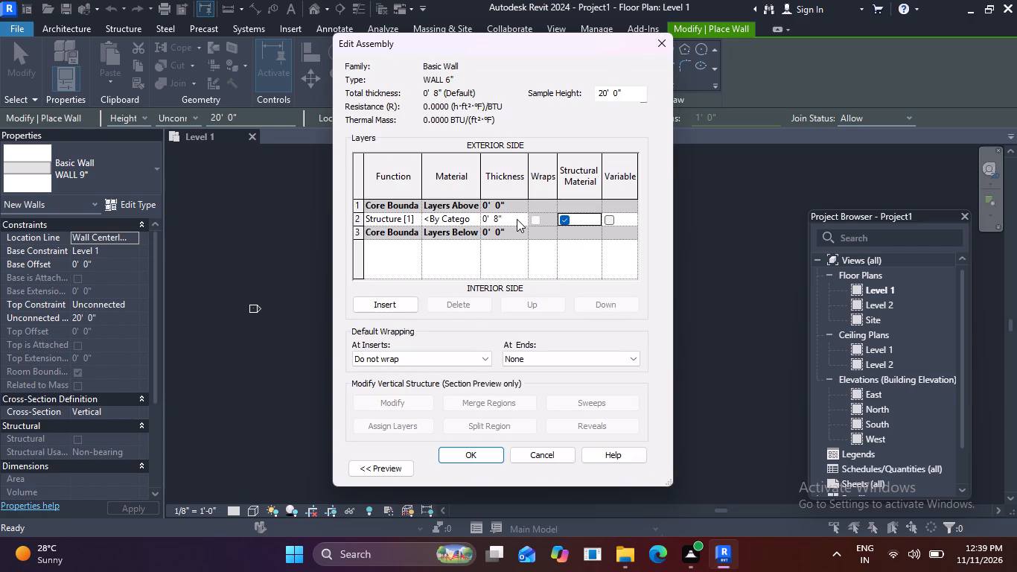
{"action": "left_click", "coordinate": [480, 458]}
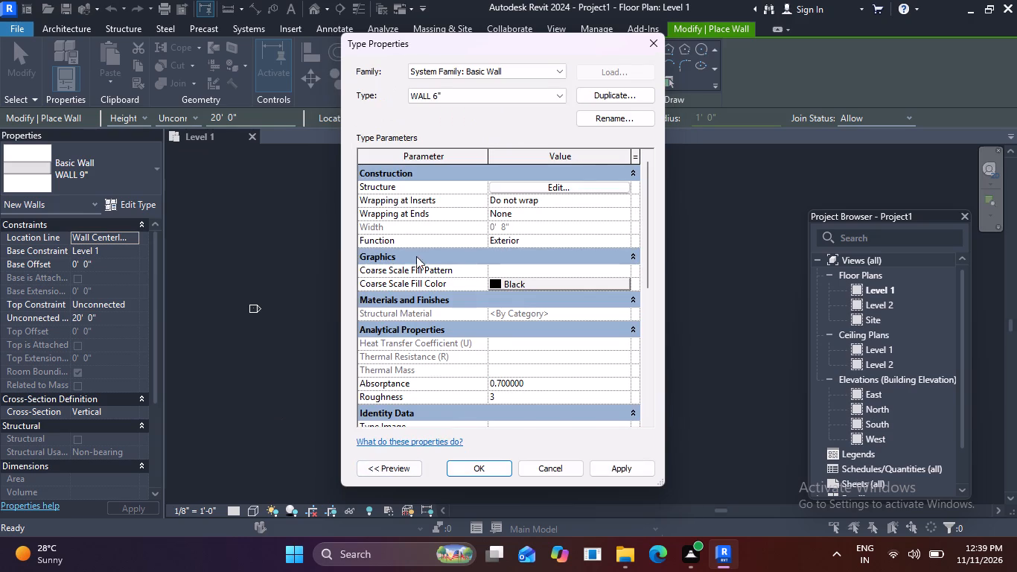
{"action": "left_click", "coordinate": [476, 469]}
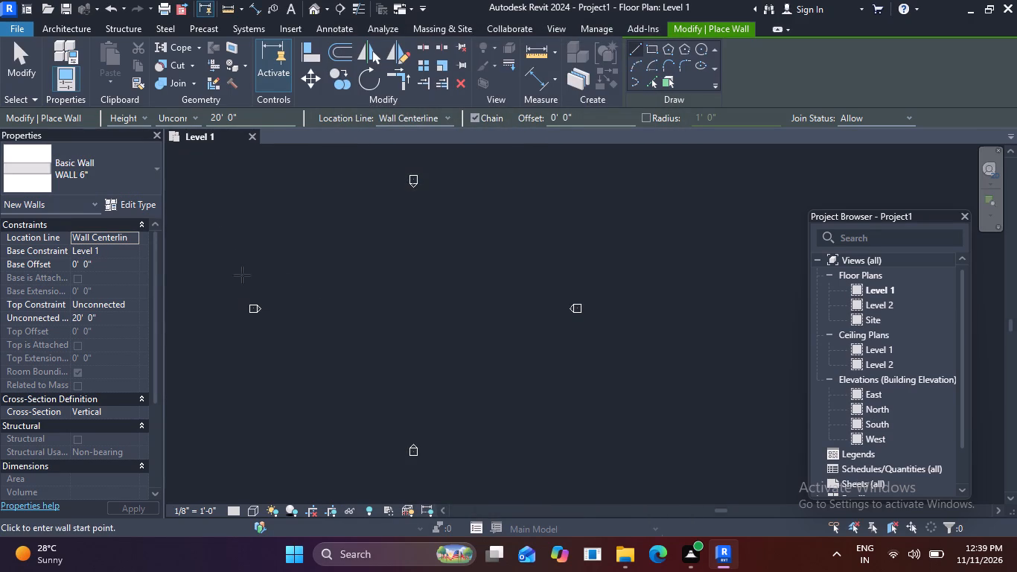
Choose the WALL 9" basic wall type for the walls being placed.
{"action": "left_click", "coordinate": [158, 163]}
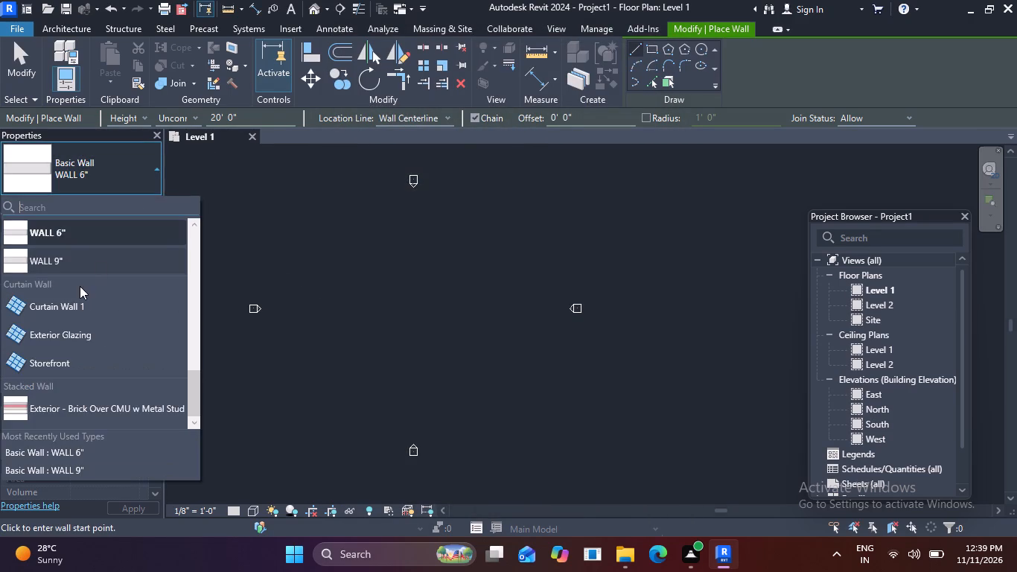
{"action": "left_click", "coordinate": [83, 256]}
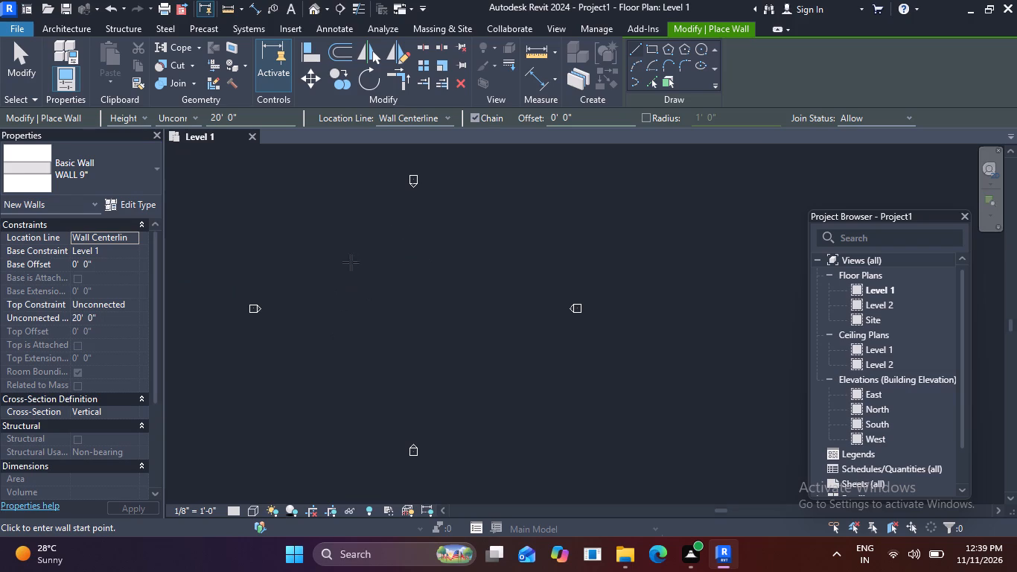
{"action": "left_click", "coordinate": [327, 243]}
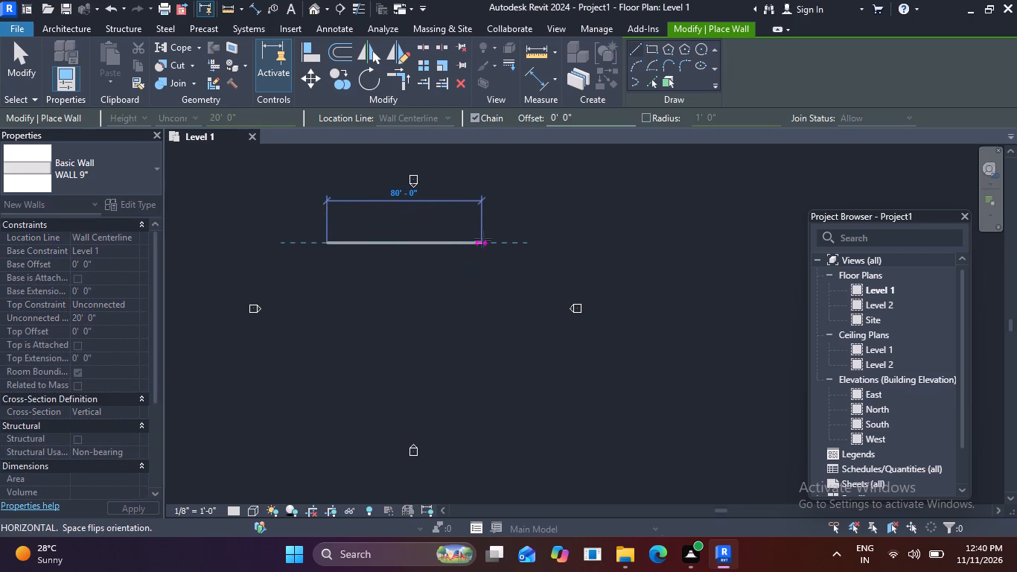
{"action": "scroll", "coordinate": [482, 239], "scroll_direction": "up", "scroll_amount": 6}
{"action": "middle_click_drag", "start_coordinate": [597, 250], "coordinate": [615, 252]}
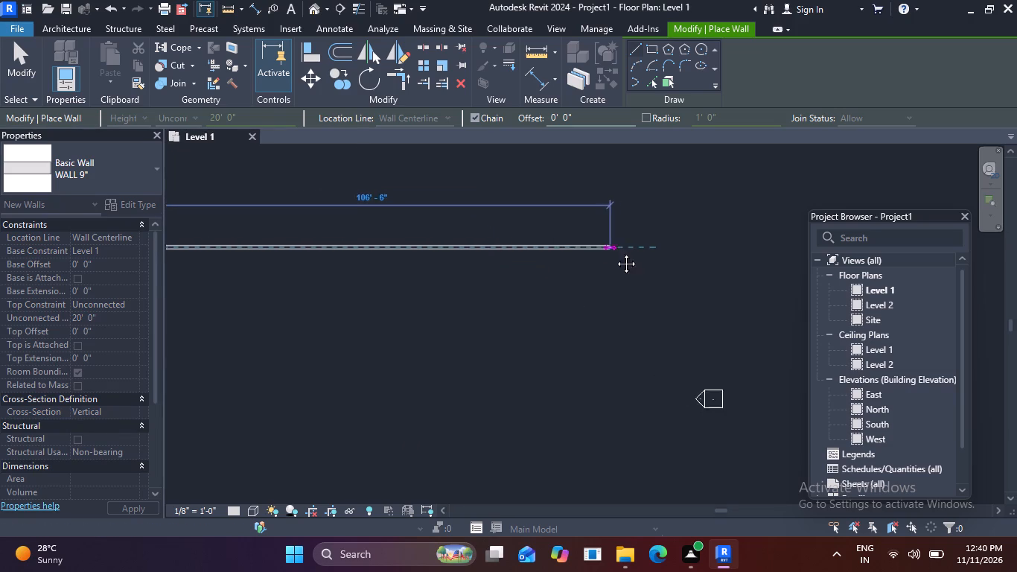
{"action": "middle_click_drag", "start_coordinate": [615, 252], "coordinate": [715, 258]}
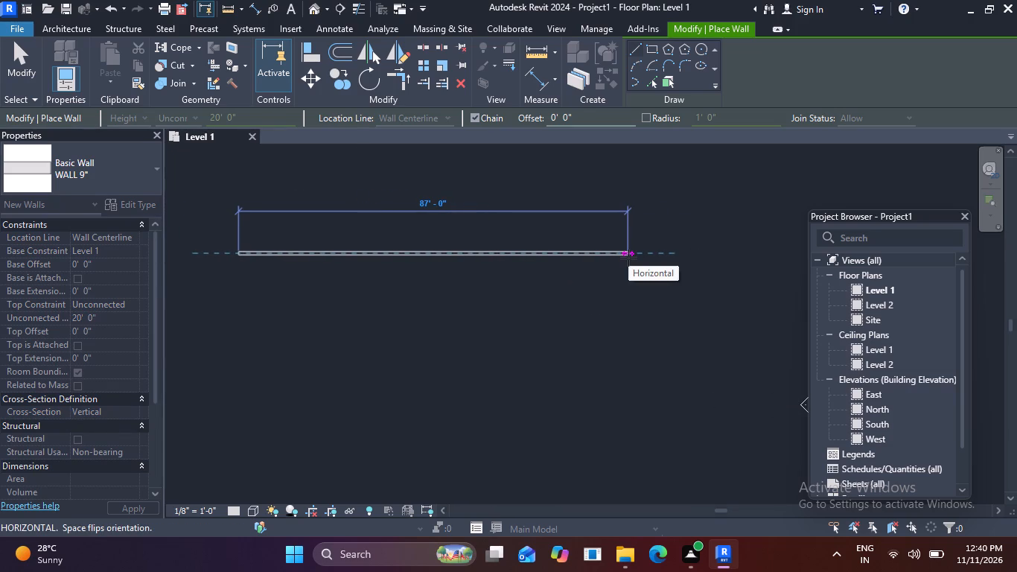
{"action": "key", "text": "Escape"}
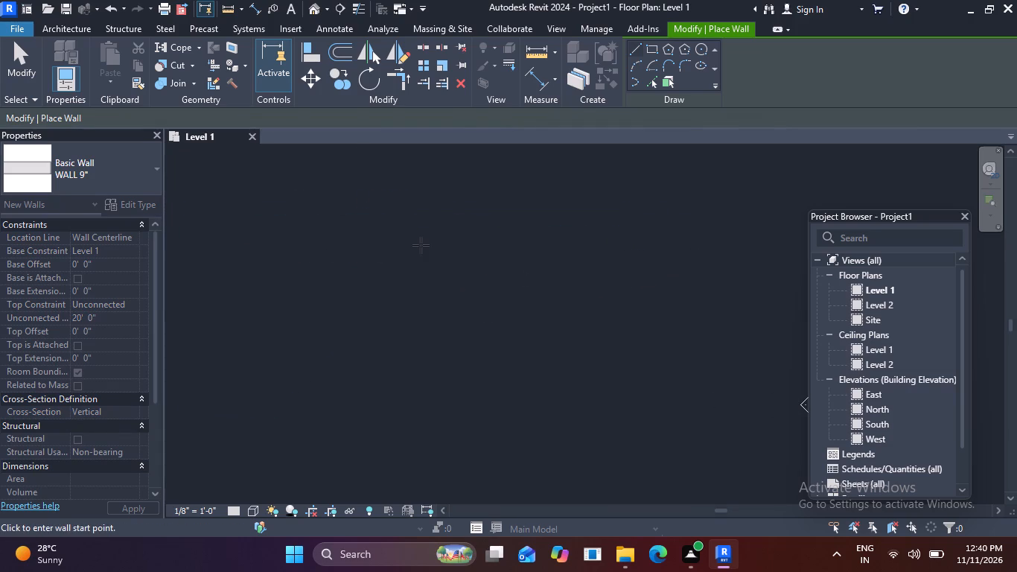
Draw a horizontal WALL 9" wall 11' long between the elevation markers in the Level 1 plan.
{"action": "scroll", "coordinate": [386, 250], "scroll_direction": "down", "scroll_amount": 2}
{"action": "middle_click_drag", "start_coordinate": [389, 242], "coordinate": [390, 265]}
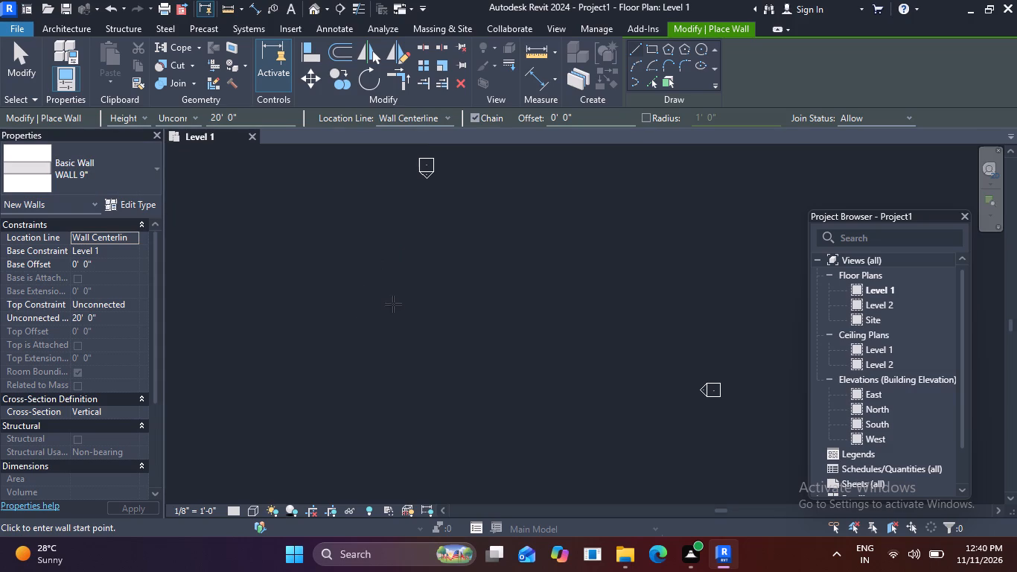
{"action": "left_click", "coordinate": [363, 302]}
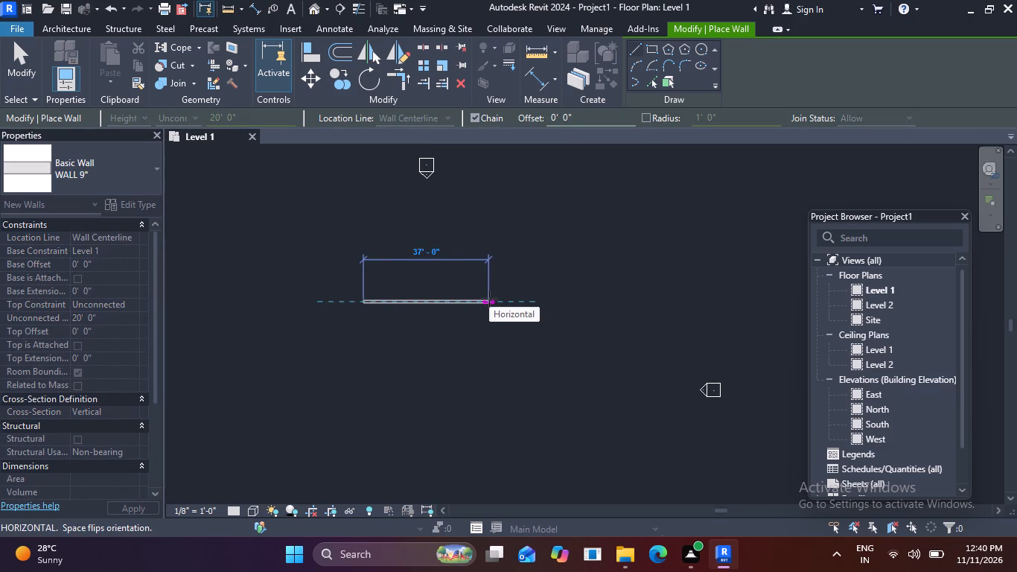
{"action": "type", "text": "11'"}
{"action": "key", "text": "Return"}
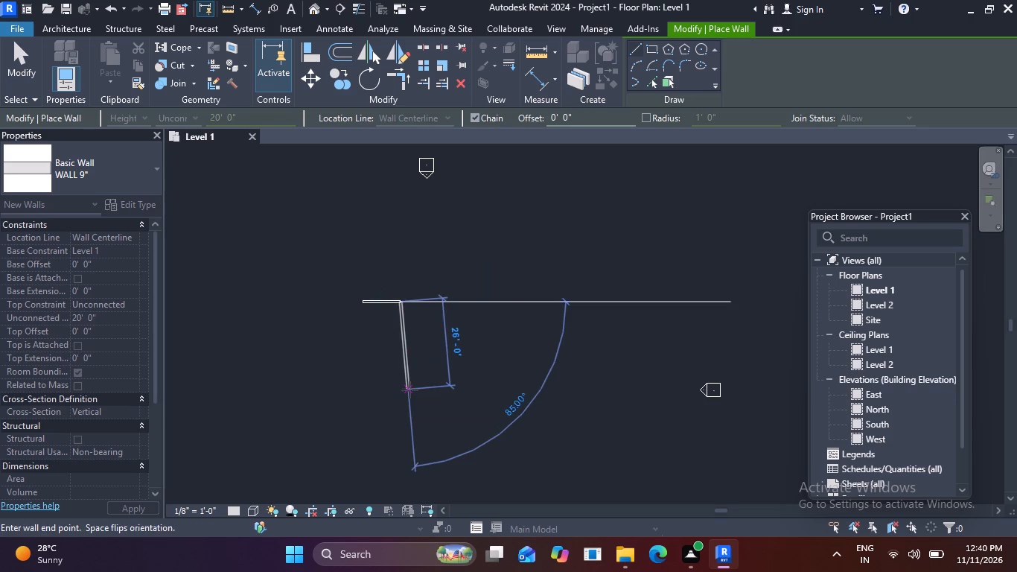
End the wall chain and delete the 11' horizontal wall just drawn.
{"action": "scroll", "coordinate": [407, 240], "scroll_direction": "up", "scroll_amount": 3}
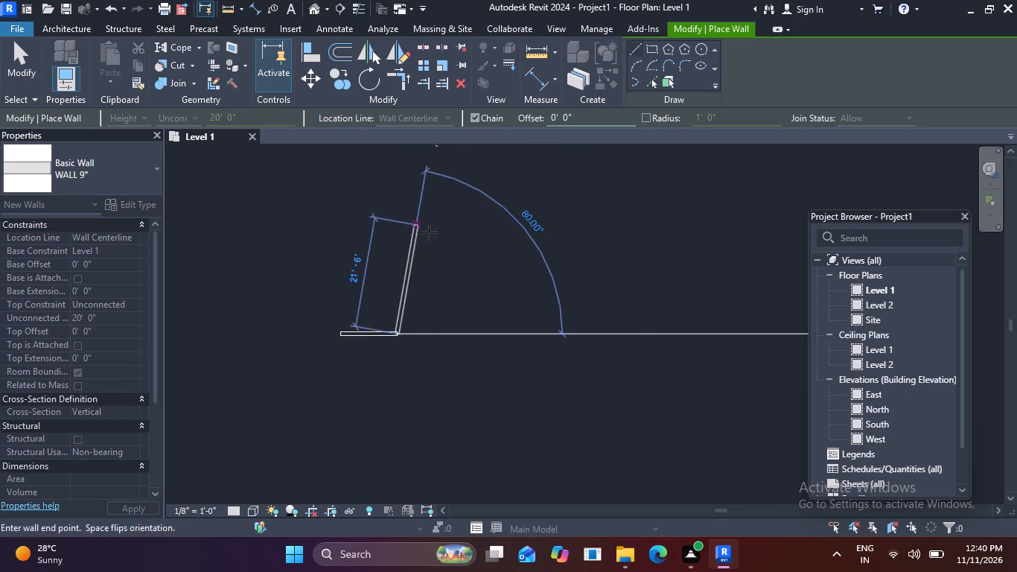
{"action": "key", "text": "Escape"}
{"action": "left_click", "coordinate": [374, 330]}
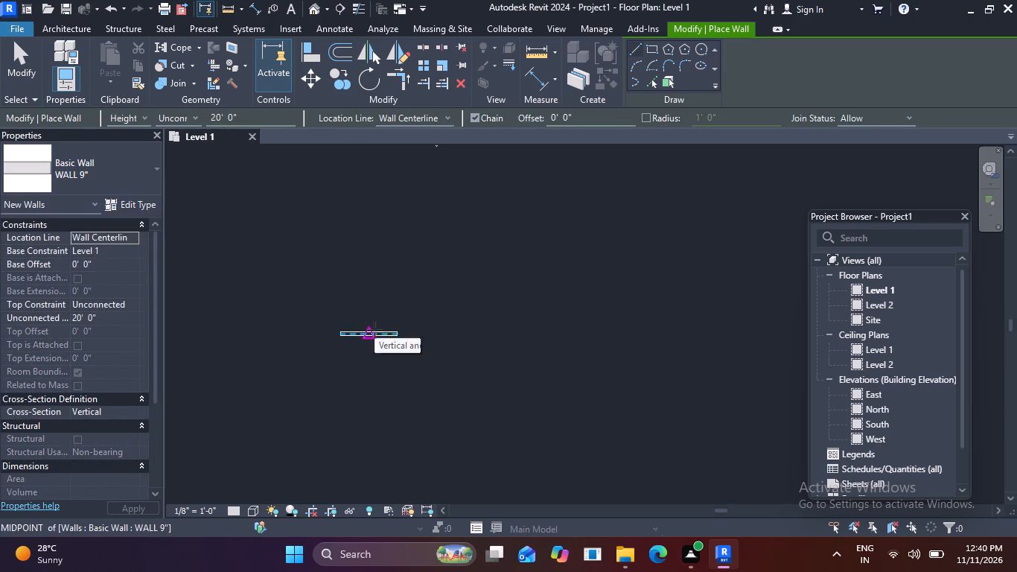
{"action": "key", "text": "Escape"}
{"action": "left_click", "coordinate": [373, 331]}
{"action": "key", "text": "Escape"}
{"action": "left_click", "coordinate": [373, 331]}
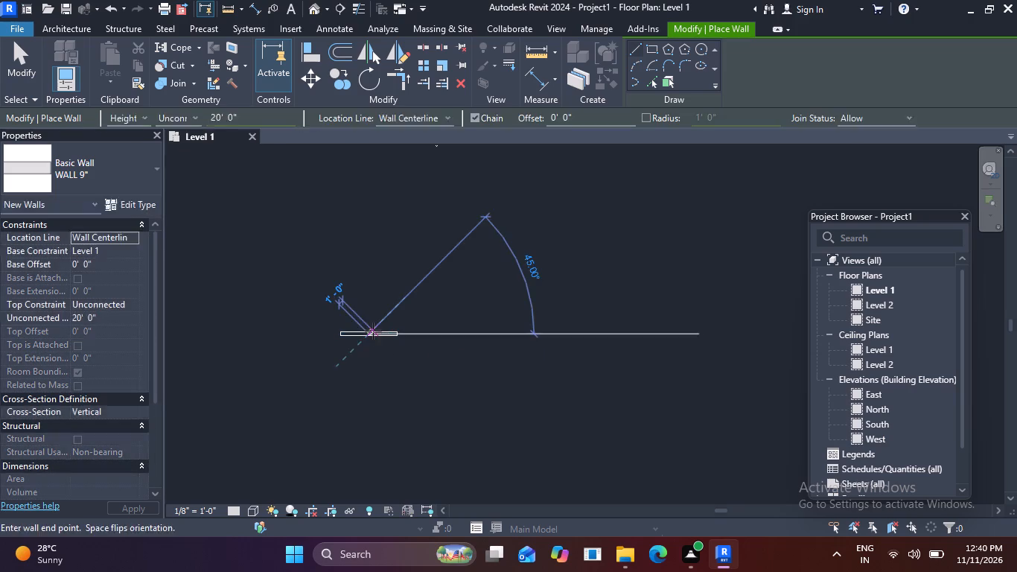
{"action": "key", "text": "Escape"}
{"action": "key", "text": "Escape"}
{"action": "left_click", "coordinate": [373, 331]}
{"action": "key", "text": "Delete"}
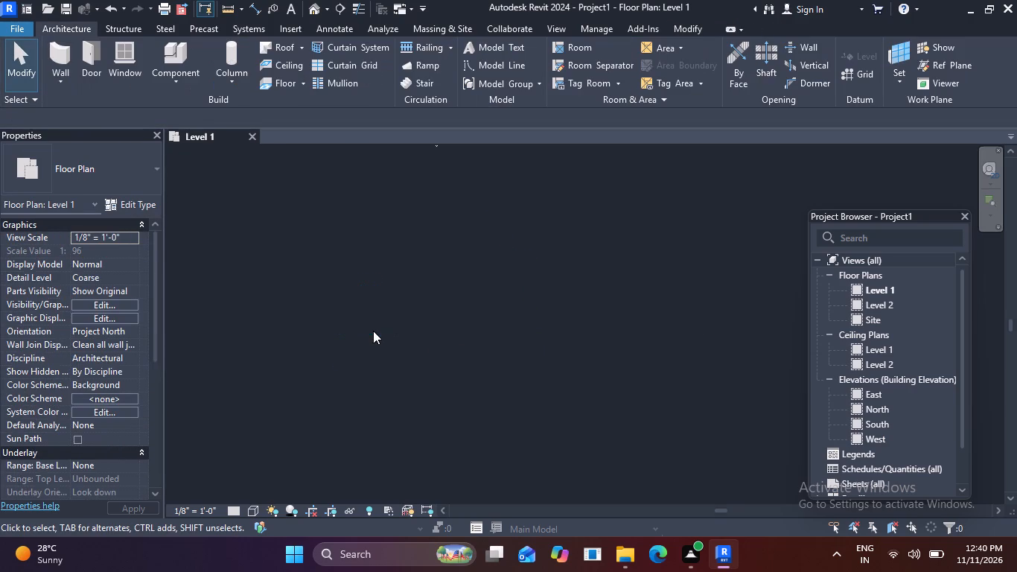
Restart the Wall tool with the wall height up to Level 2 and the location line at Finish Face: Interior.
{"action": "left_click", "coordinate": [59, 54]}
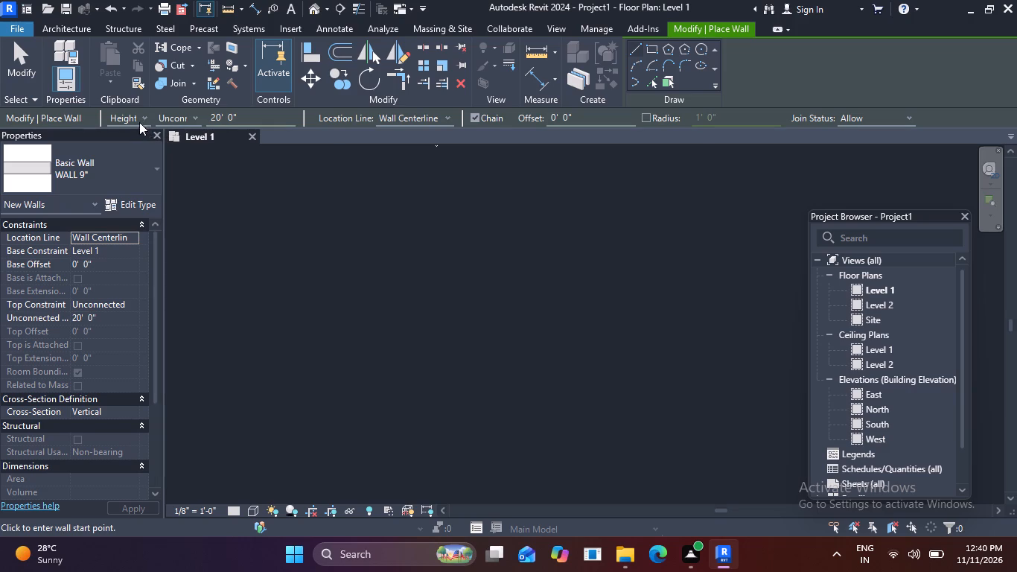
{"action": "left_click", "coordinate": [197, 116]}
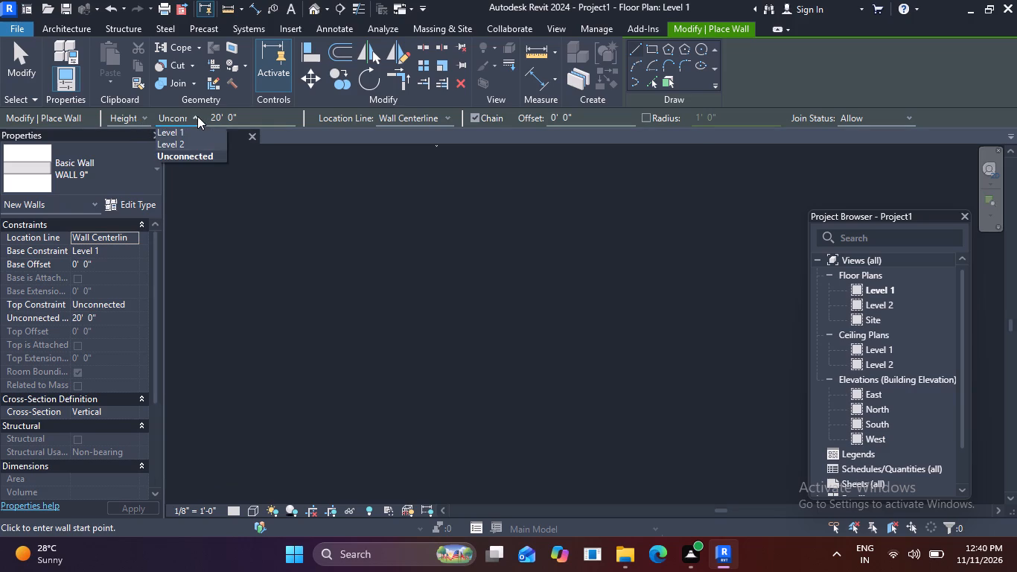
{"action": "left_click", "coordinate": [197, 116]}
{"action": "left_click", "coordinate": [197, 116]}
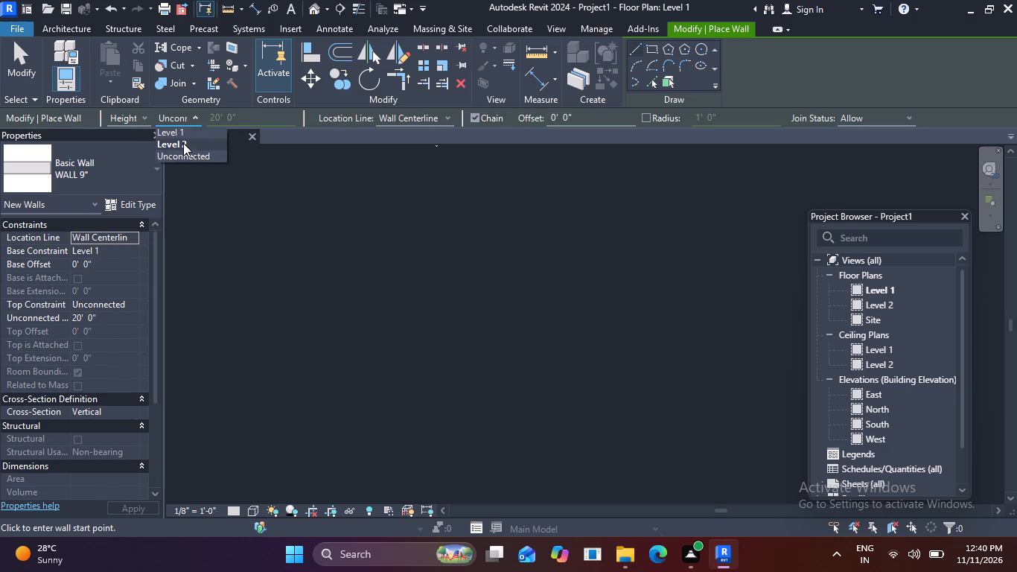
{"action": "left_click", "coordinate": [183, 144]}
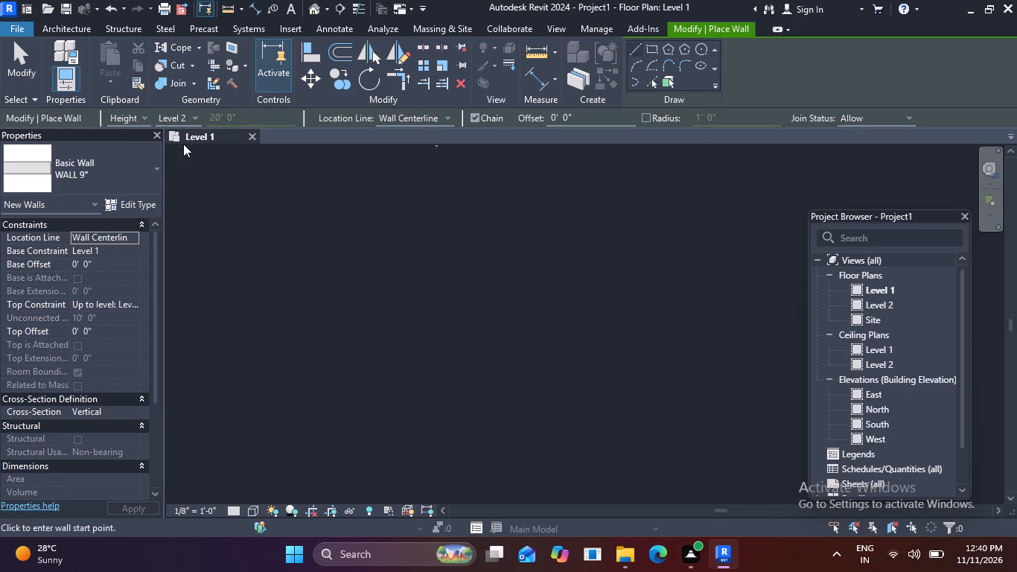
{"action": "left_click", "coordinate": [141, 115]}
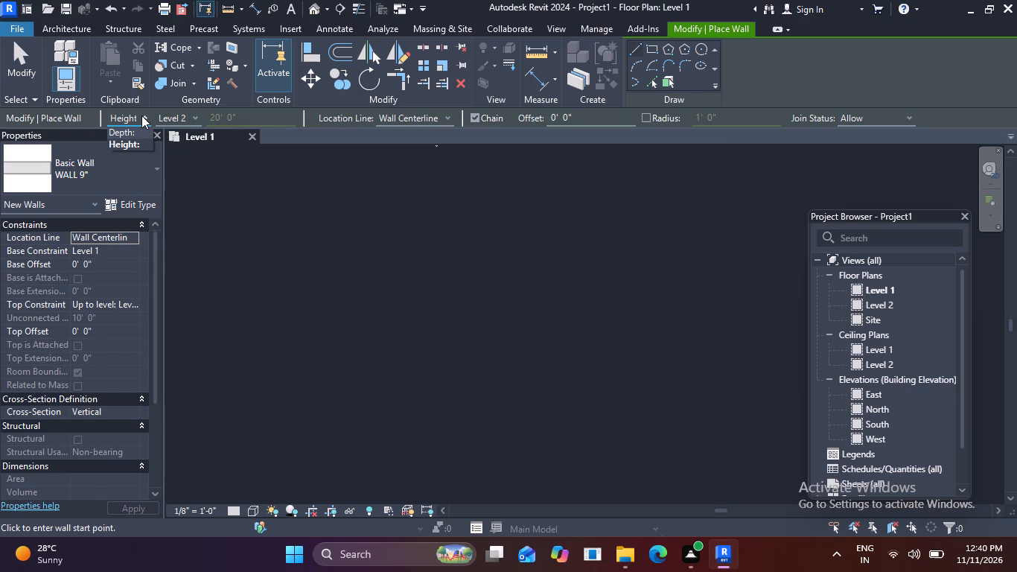
{"action": "left_click", "coordinate": [141, 115]}
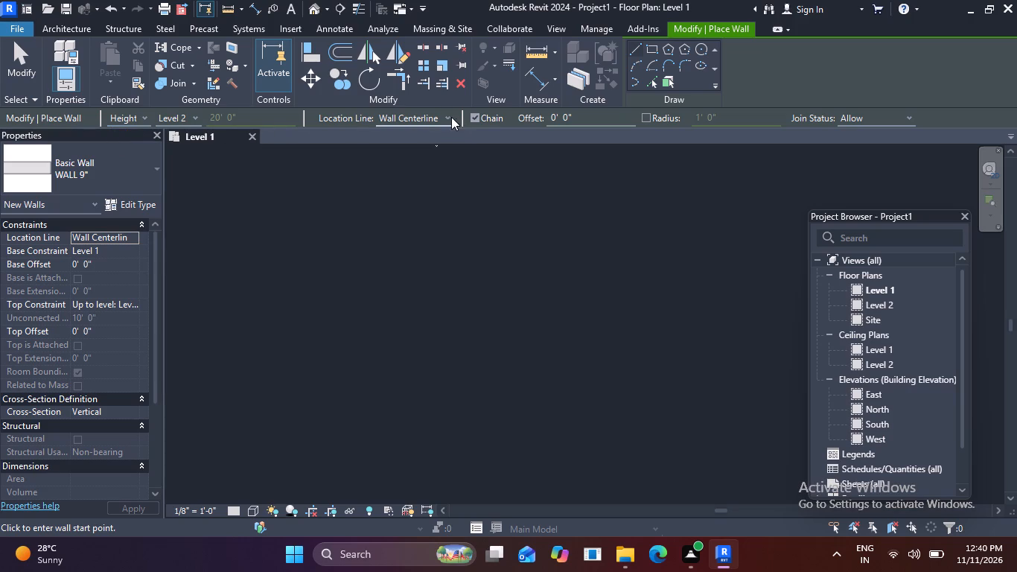
{"action": "left_click", "coordinate": [444, 115]}
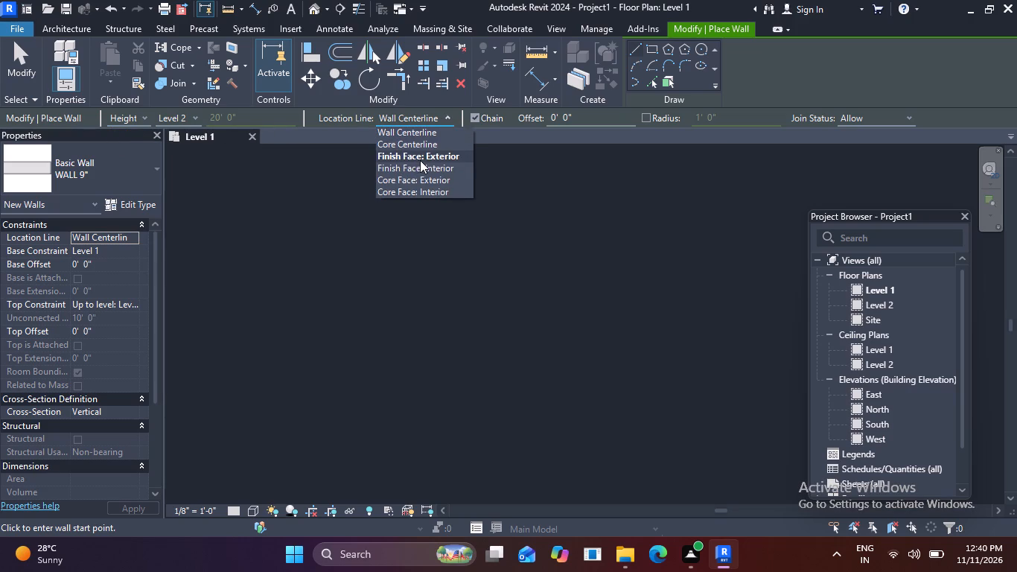
{"action": "left_click", "coordinate": [443, 168]}
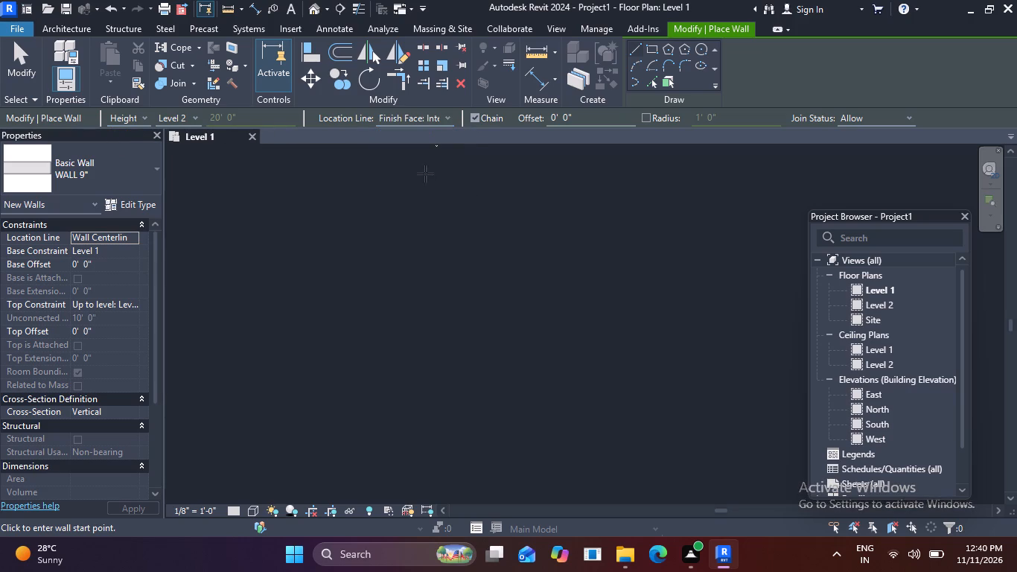
Draw a stepped chain of WALL 9" walls running 11' to the right, 3' up and 5' to the right.
{"action": "left_click", "coordinate": [319, 242]}
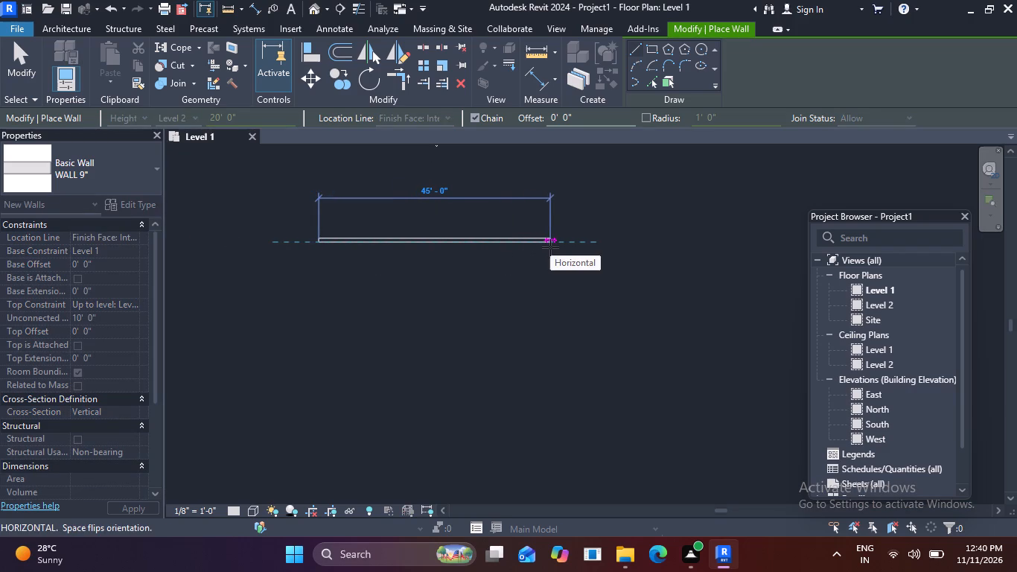
{"action": "type", "text": "11'"}
{"action": "key", "text": "Return"}
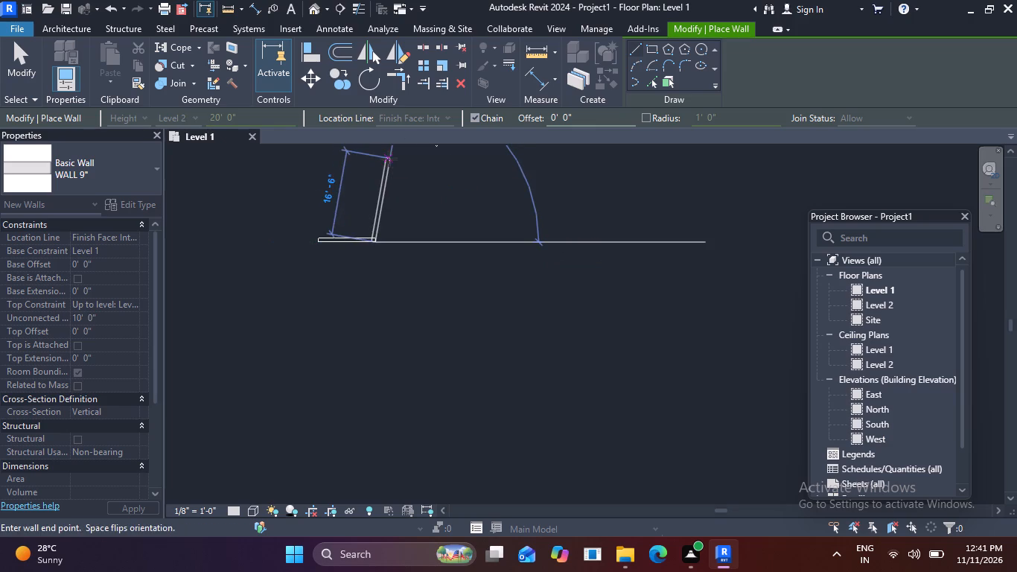
{"action": "middle_click_drag", "start_coordinate": [377, 159], "coordinate": [362, 194]}
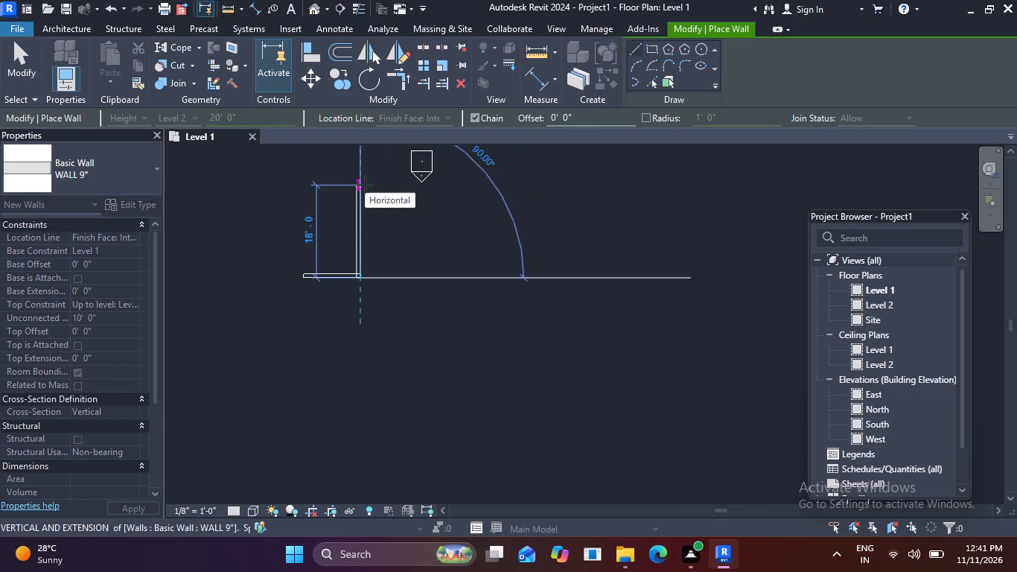
{"action": "type", "text": "3'"}
{"action": "key", "text": "Return"}
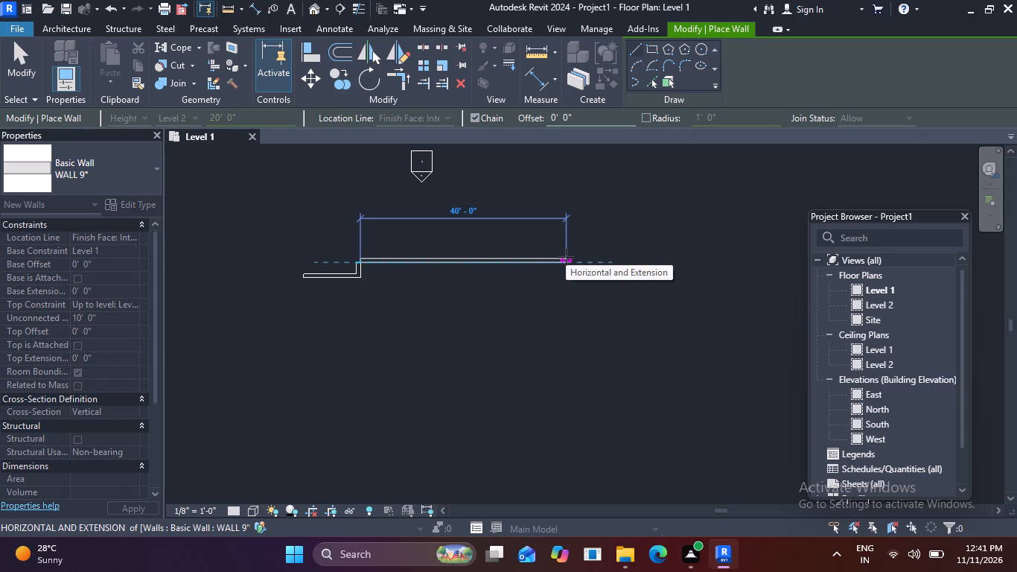
{"action": "type", "text": "5'"}
{"action": "key", "text": "Return"}
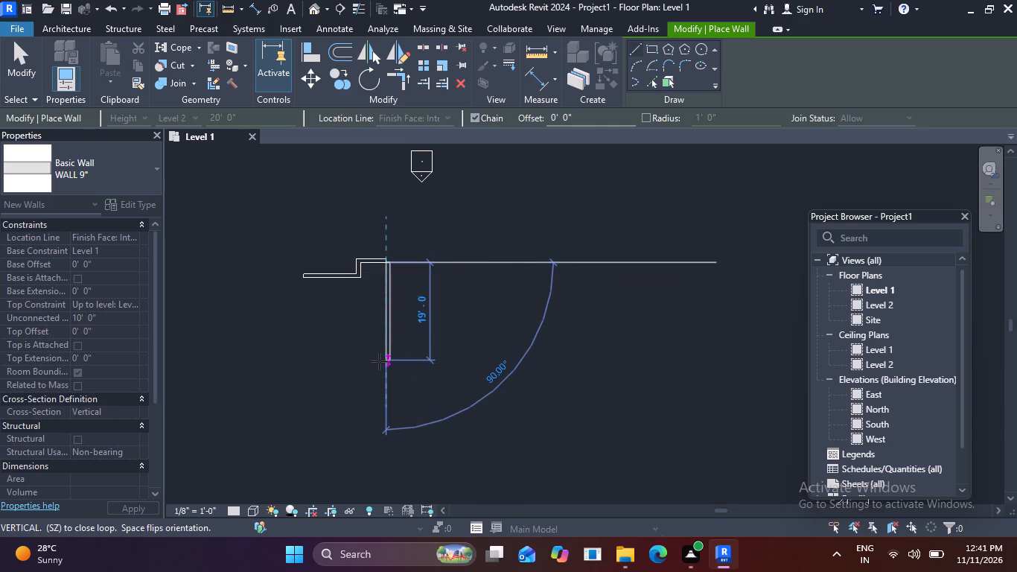
{"action": "key", "text": "Escape"}
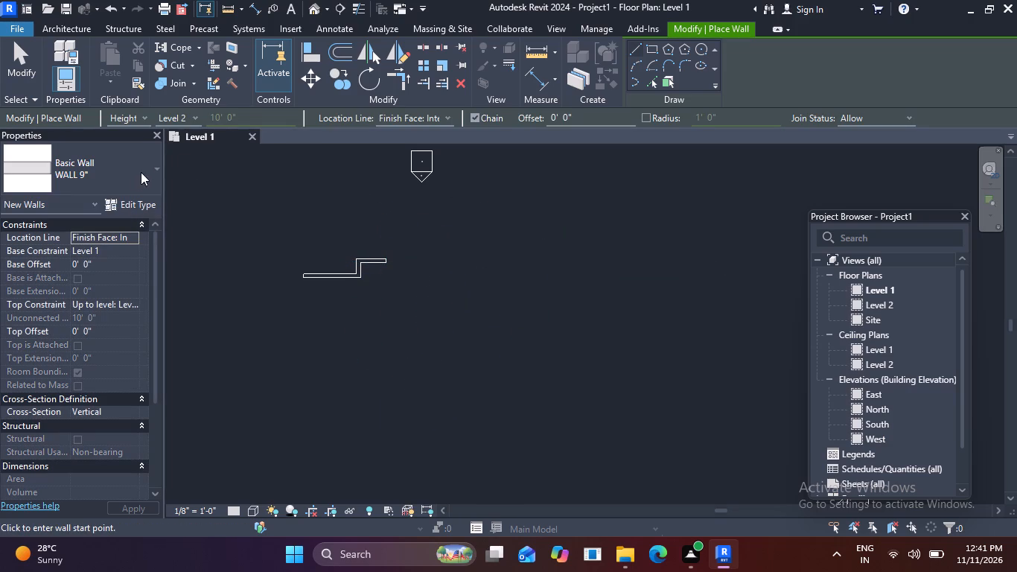
Draw a WALL 6" partition 8' downward from the inner corner at the free end of the 5' wall.
{"action": "left_click", "coordinate": [153, 164]}
{"action": "left_click", "coordinate": [104, 227]}
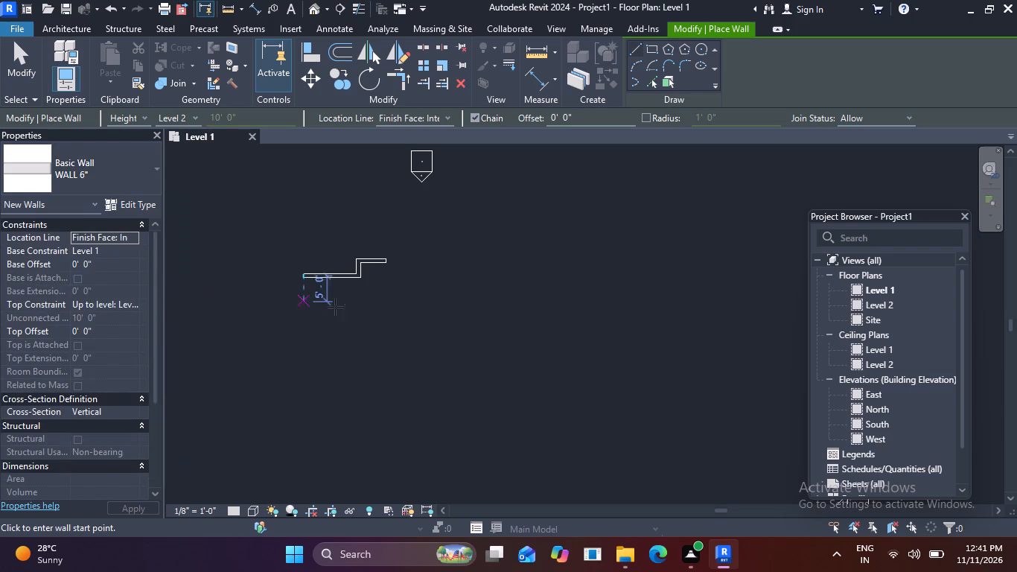
{"action": "scroll", "coordinate": [395, 279], "scroll_direction": "up", "scroll_amount": 4}
{"action": "left_click", "coordinate": [378, 256]}
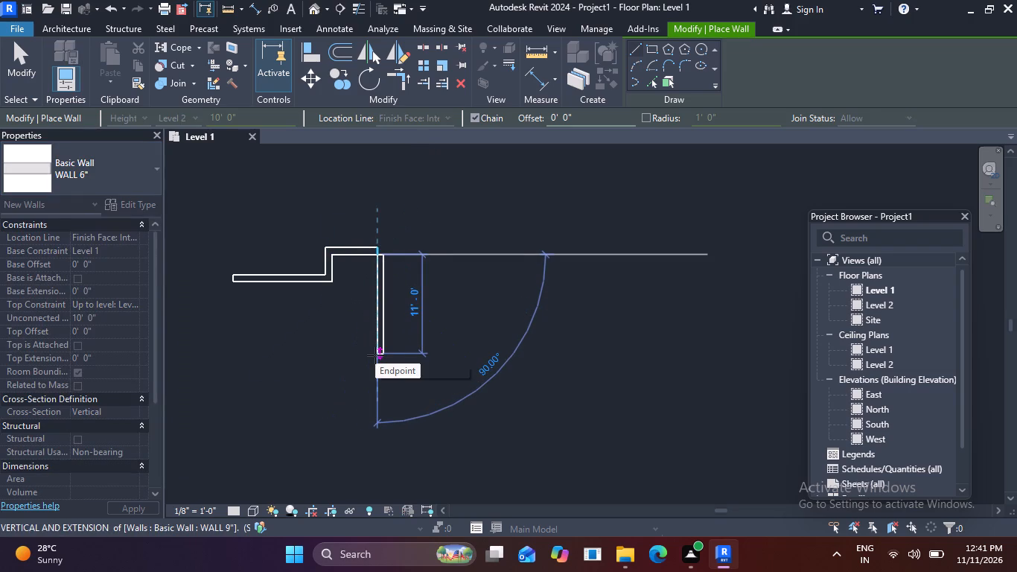
{"action": "type", "text": "8'"}
{"action": "key", "text": "Return"}
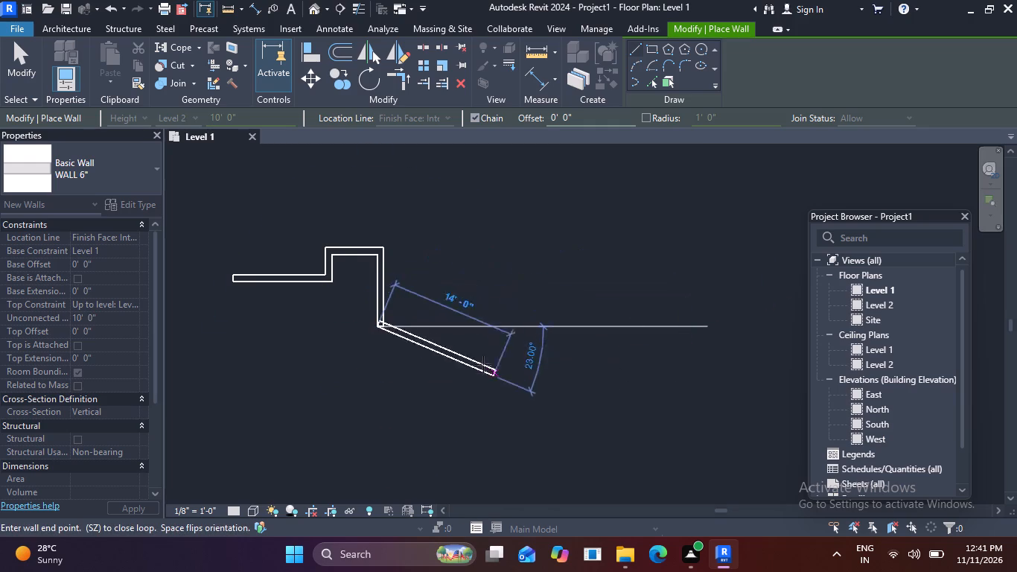
{"action": "key", "text": "Escape"}
{"action": "scroll", "coordinate": [383, 255], "scroll_direction": "up", "scroll_amount": 5}
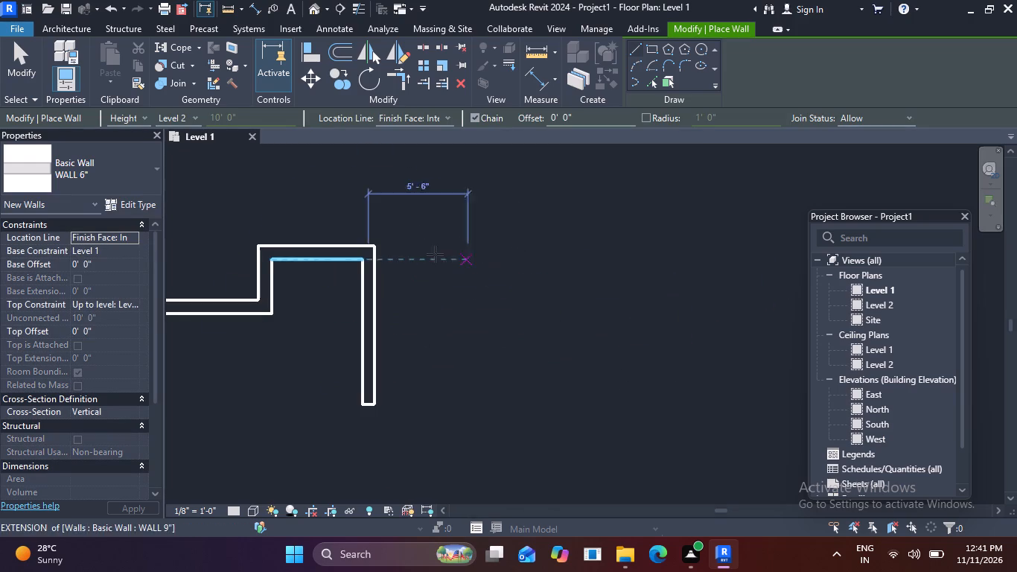
{"action": "key", "text": "Escape"}
Create similar walls from the upper WALL 9" wall, continuing it 8' to the right past the partition and 4' down.
{"action": "left_click", "coordinate": [342, 242]}
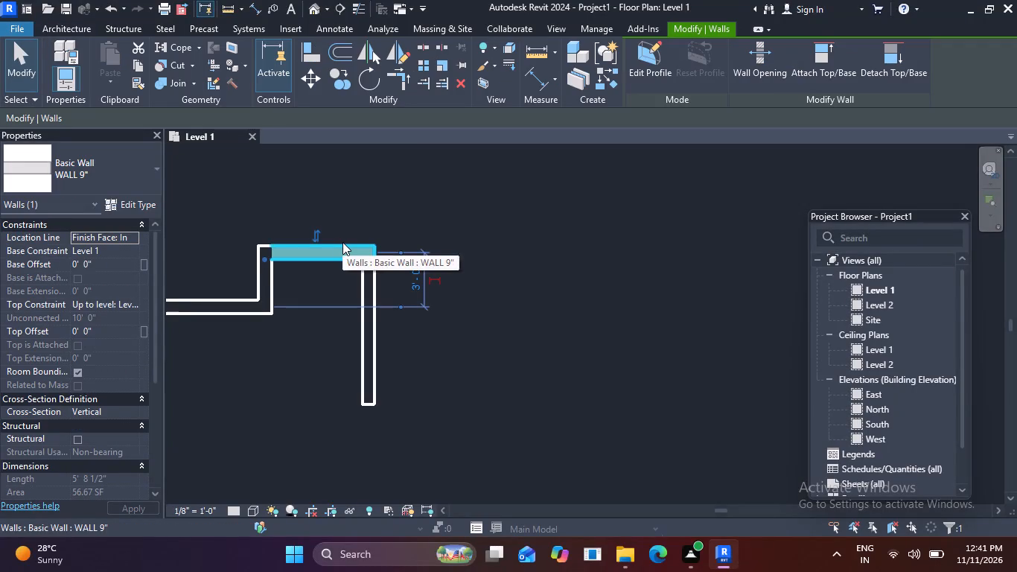
{"action": "key", "text": "c"}
{"action": "key", "text": "s"}
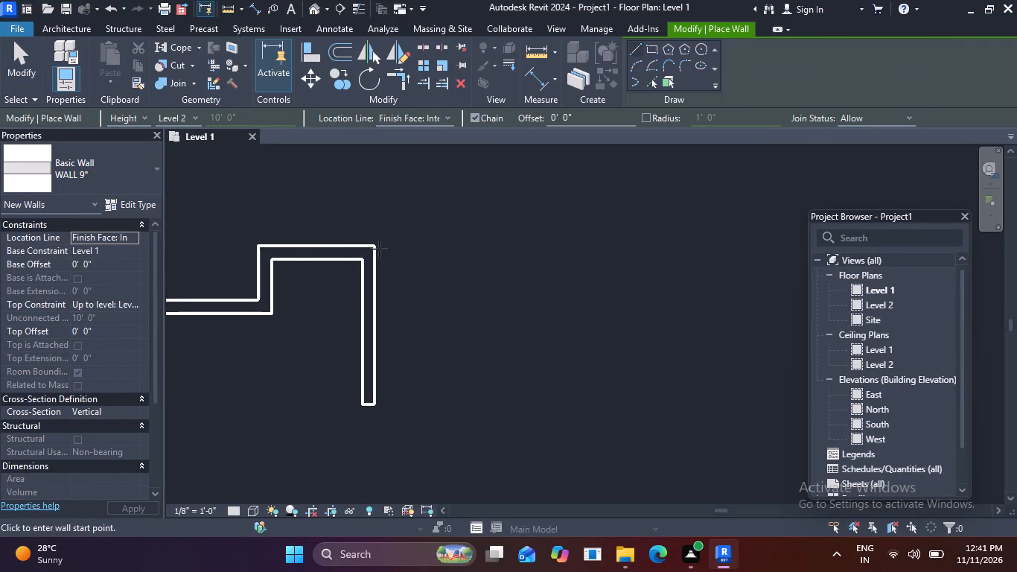
{"action": "left_click", "coordinate": [376, 259]}
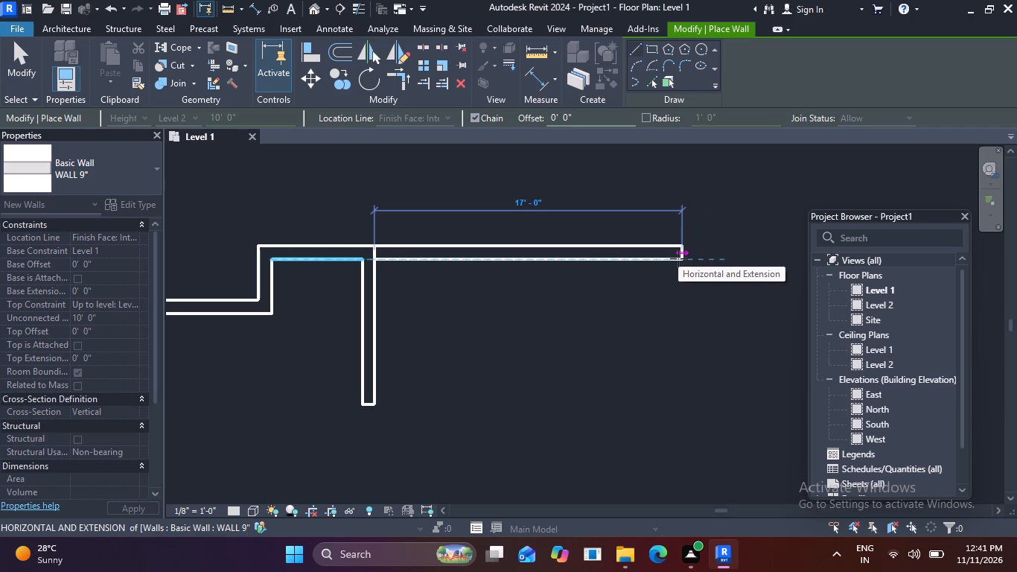
{"action": "type", "text": "8'"}
{"action": "key", "text": "Return"}
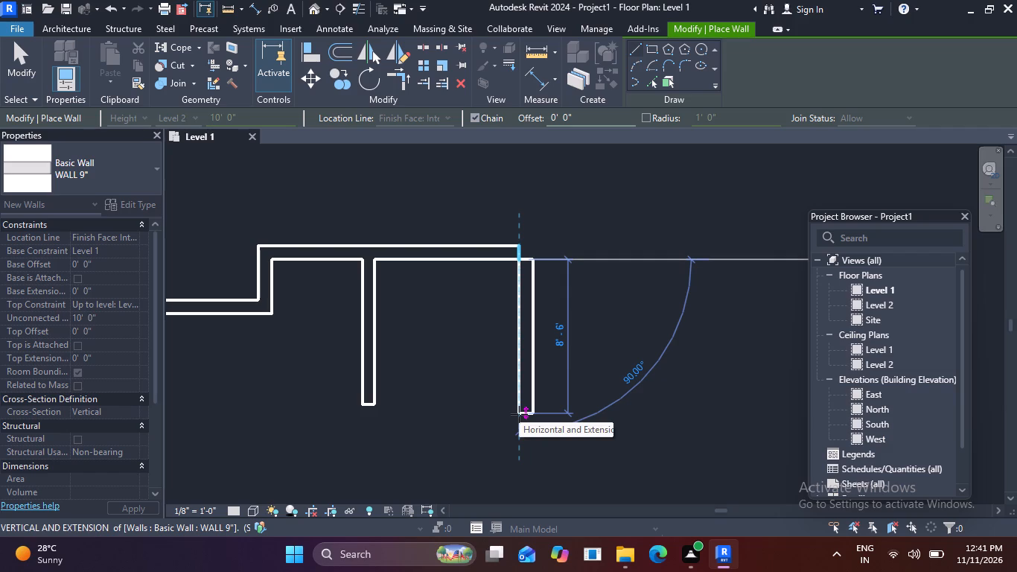
{"action": "type", "text": "4'"}
{"action": "key", "text": "Return"}
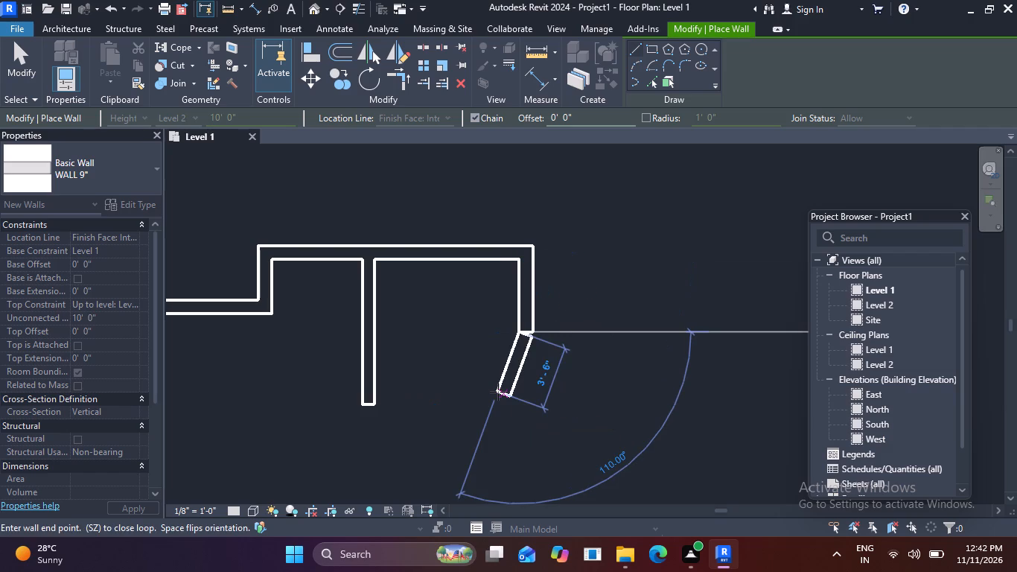
{"action": "key", "text": "Escape"}
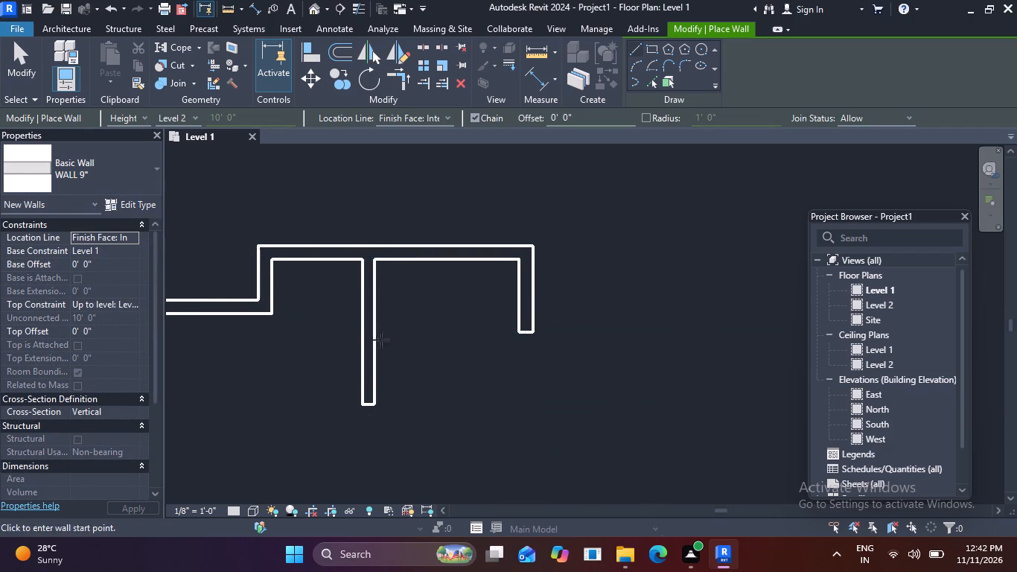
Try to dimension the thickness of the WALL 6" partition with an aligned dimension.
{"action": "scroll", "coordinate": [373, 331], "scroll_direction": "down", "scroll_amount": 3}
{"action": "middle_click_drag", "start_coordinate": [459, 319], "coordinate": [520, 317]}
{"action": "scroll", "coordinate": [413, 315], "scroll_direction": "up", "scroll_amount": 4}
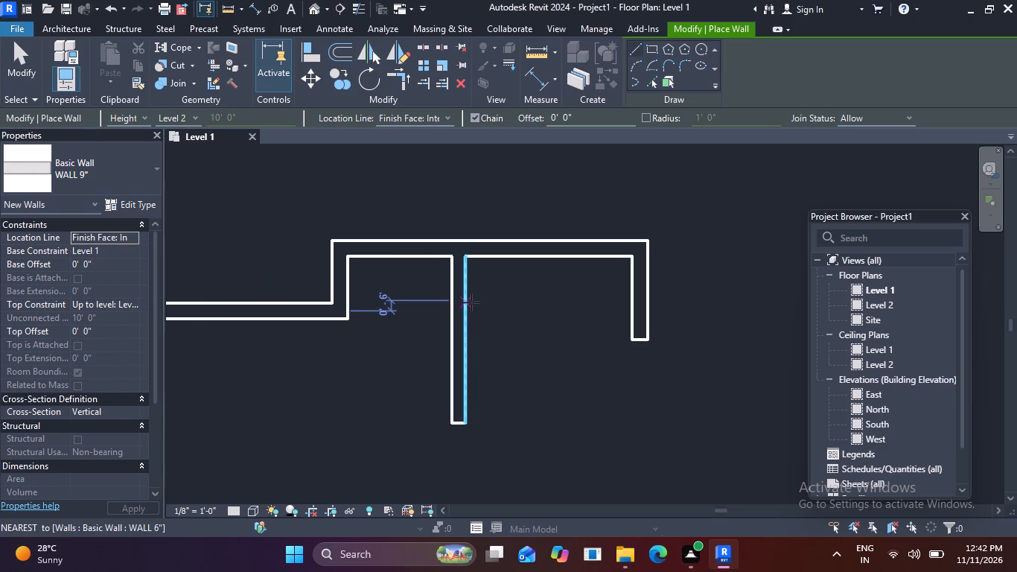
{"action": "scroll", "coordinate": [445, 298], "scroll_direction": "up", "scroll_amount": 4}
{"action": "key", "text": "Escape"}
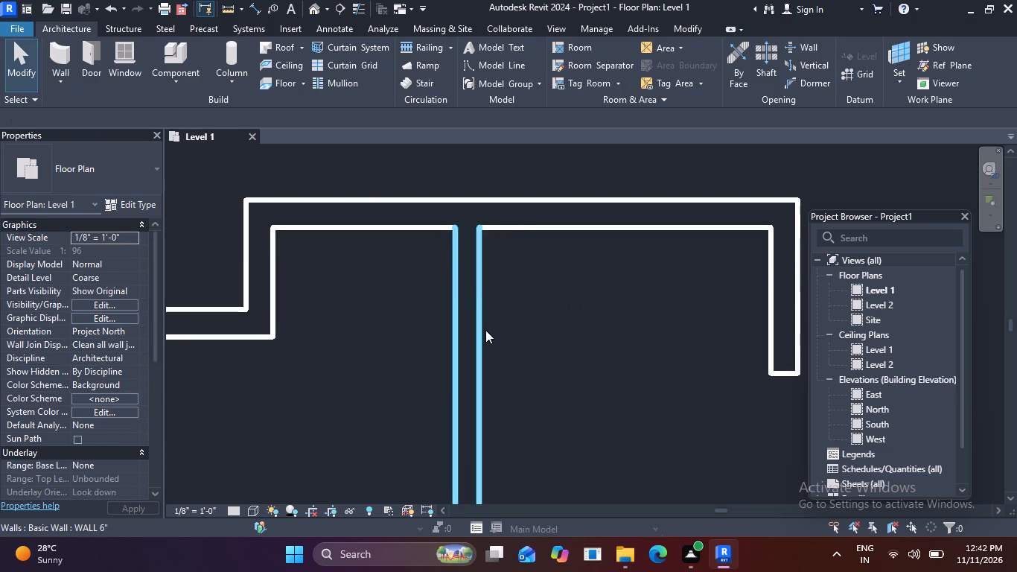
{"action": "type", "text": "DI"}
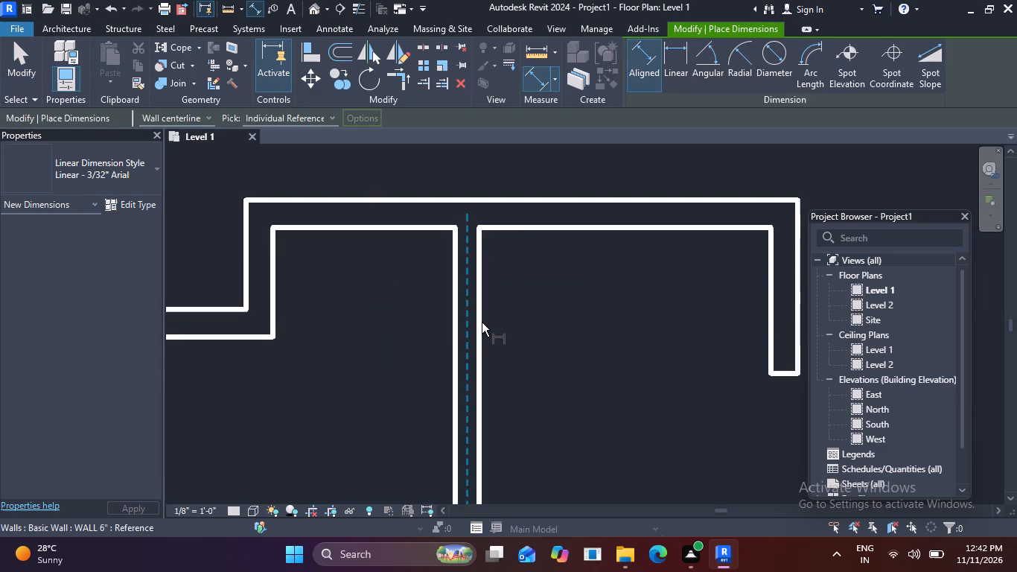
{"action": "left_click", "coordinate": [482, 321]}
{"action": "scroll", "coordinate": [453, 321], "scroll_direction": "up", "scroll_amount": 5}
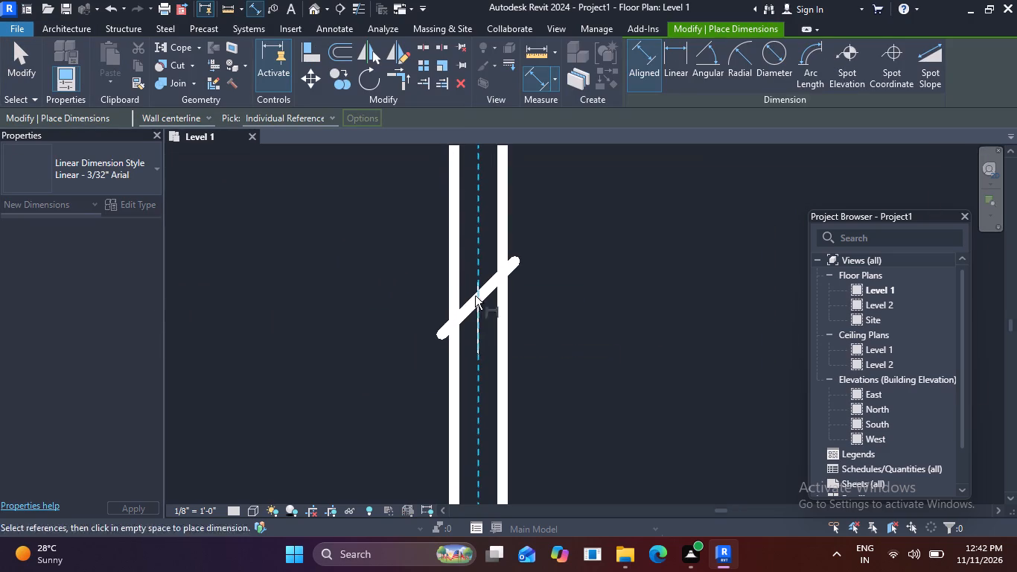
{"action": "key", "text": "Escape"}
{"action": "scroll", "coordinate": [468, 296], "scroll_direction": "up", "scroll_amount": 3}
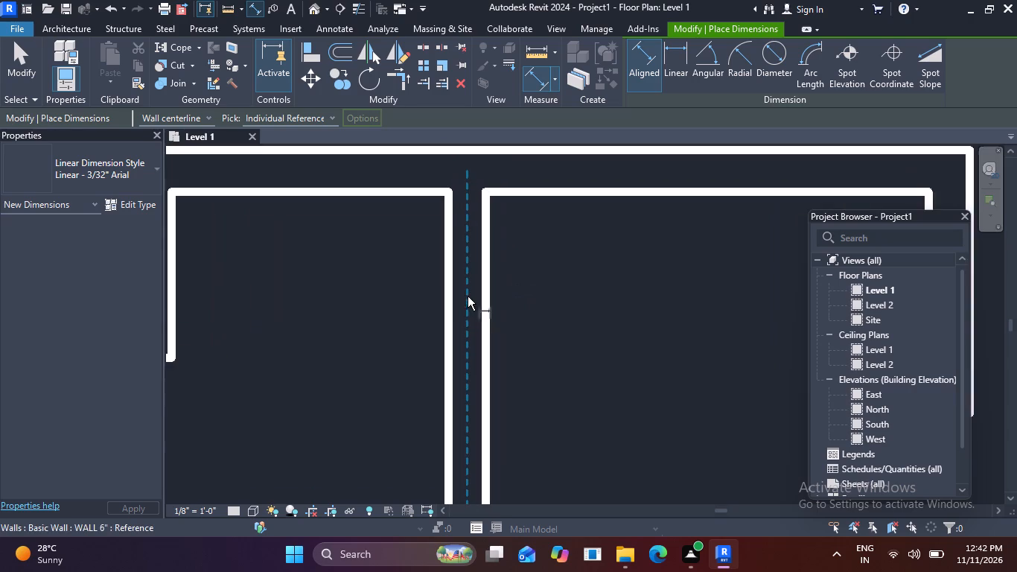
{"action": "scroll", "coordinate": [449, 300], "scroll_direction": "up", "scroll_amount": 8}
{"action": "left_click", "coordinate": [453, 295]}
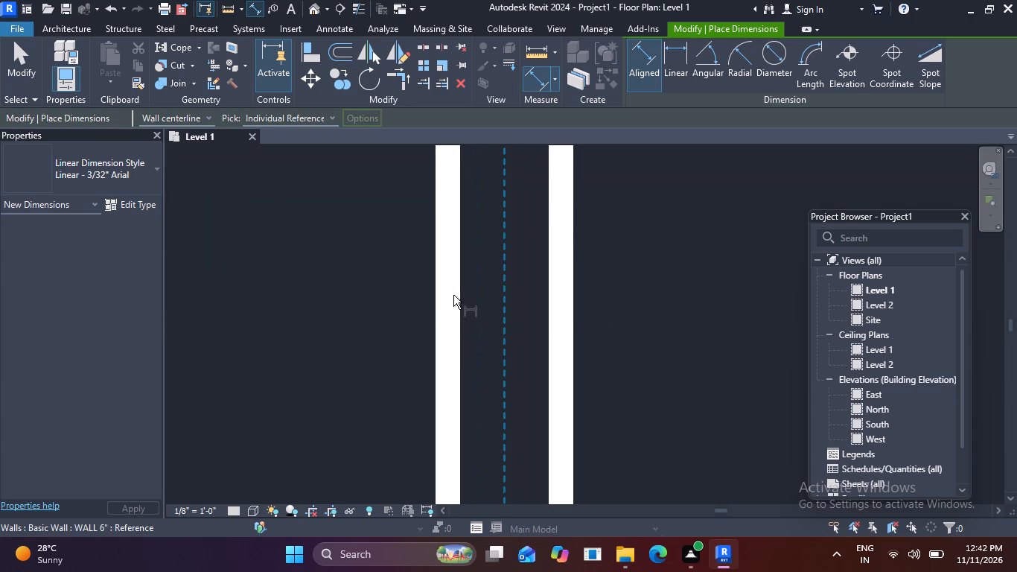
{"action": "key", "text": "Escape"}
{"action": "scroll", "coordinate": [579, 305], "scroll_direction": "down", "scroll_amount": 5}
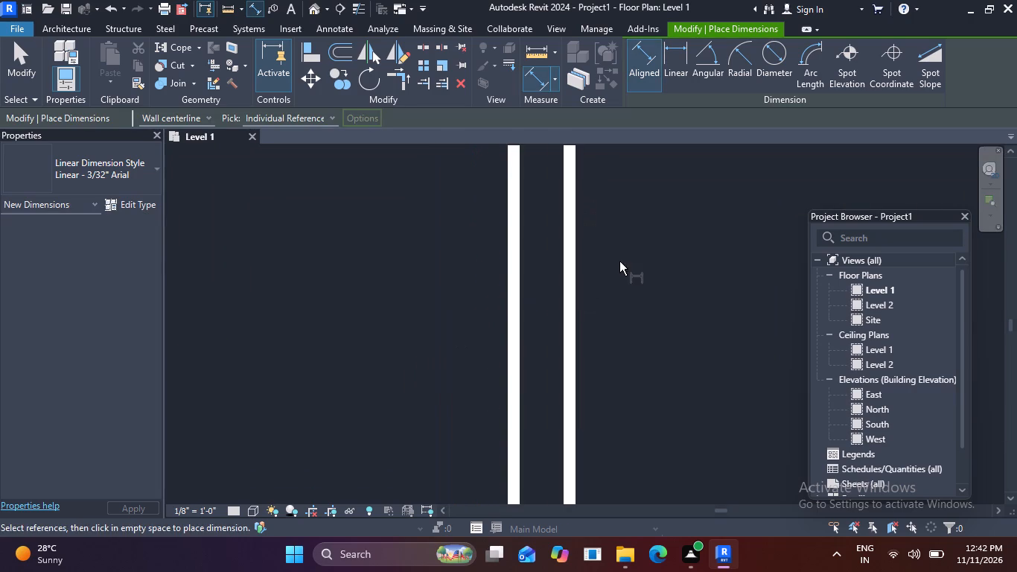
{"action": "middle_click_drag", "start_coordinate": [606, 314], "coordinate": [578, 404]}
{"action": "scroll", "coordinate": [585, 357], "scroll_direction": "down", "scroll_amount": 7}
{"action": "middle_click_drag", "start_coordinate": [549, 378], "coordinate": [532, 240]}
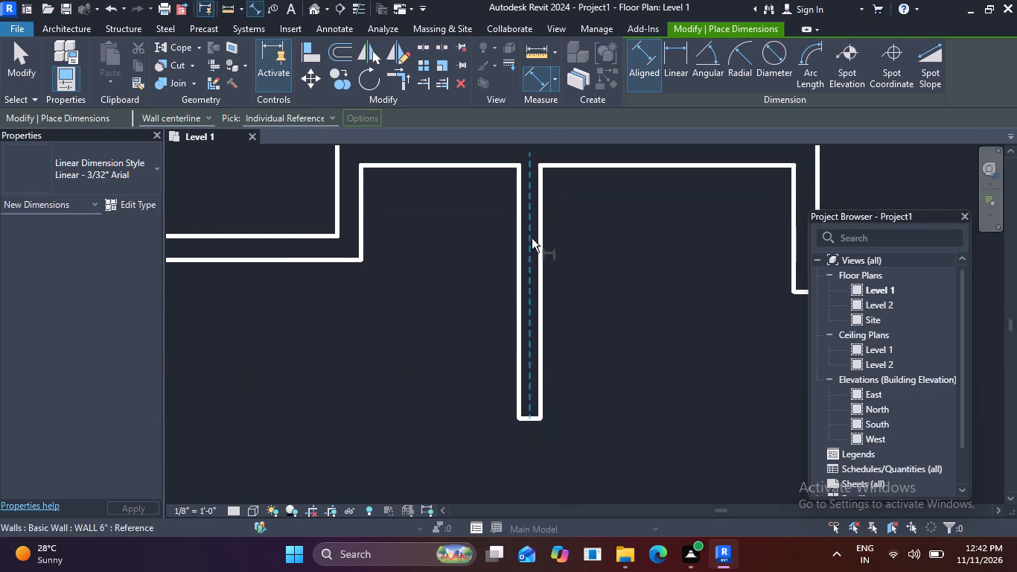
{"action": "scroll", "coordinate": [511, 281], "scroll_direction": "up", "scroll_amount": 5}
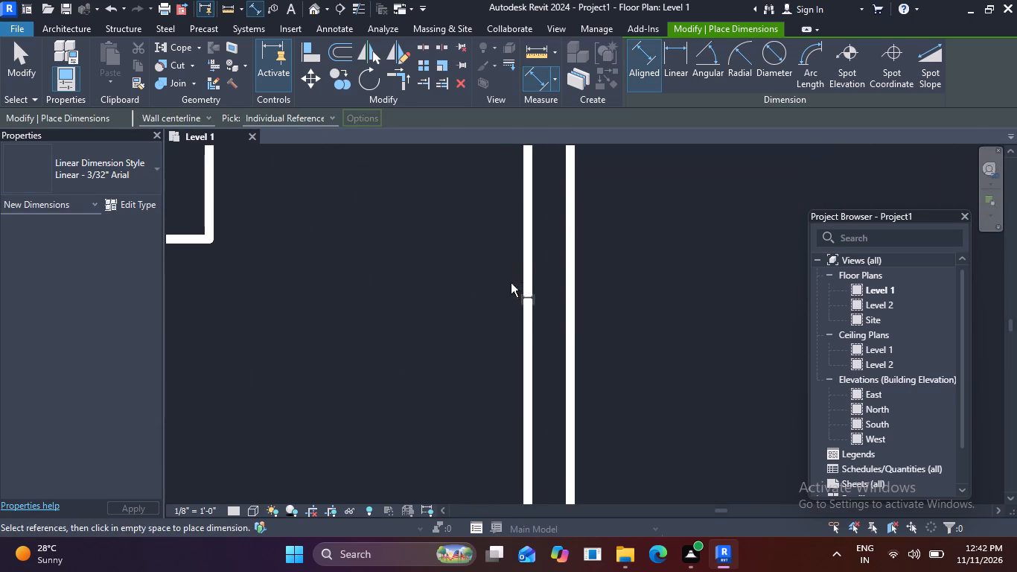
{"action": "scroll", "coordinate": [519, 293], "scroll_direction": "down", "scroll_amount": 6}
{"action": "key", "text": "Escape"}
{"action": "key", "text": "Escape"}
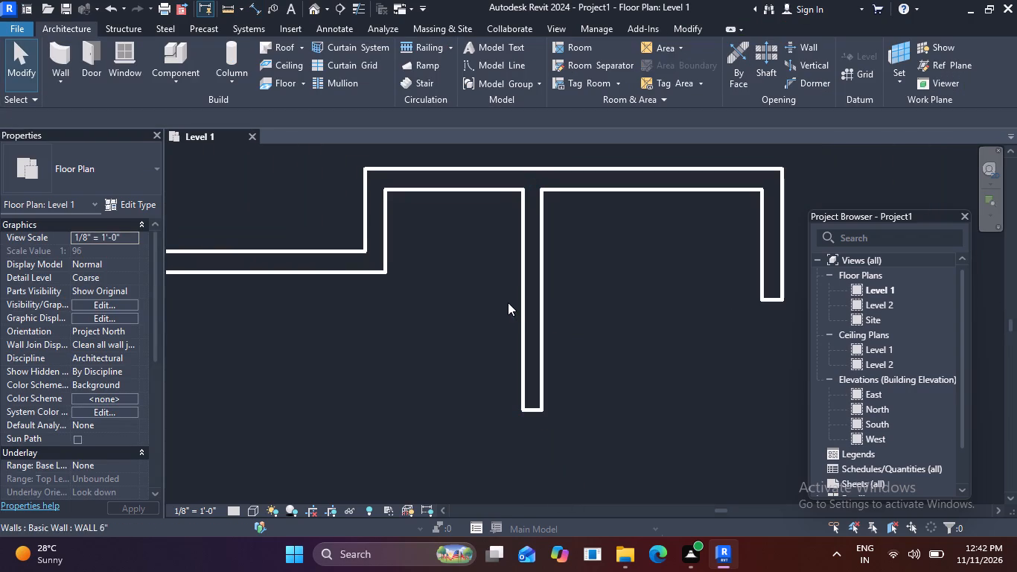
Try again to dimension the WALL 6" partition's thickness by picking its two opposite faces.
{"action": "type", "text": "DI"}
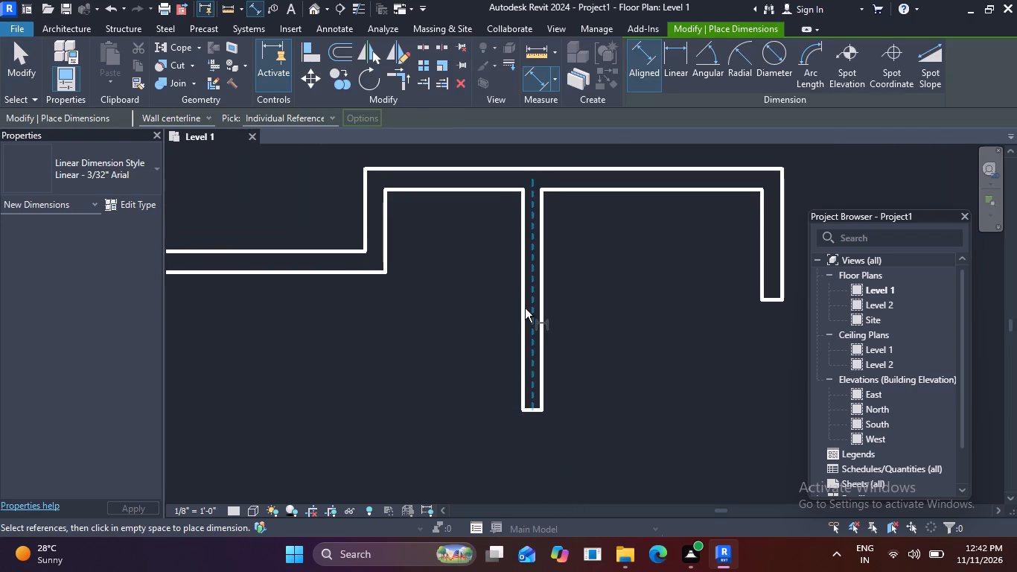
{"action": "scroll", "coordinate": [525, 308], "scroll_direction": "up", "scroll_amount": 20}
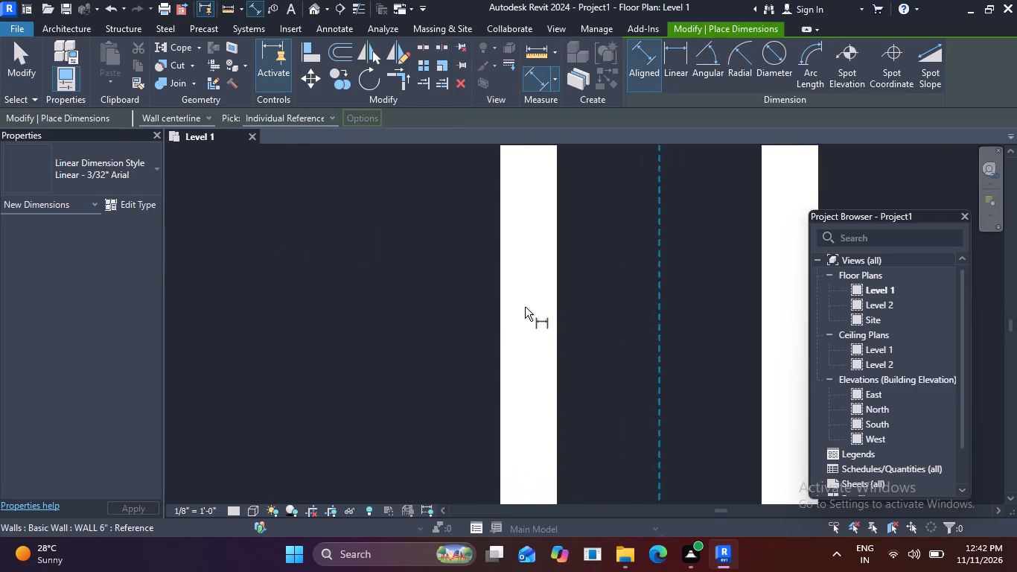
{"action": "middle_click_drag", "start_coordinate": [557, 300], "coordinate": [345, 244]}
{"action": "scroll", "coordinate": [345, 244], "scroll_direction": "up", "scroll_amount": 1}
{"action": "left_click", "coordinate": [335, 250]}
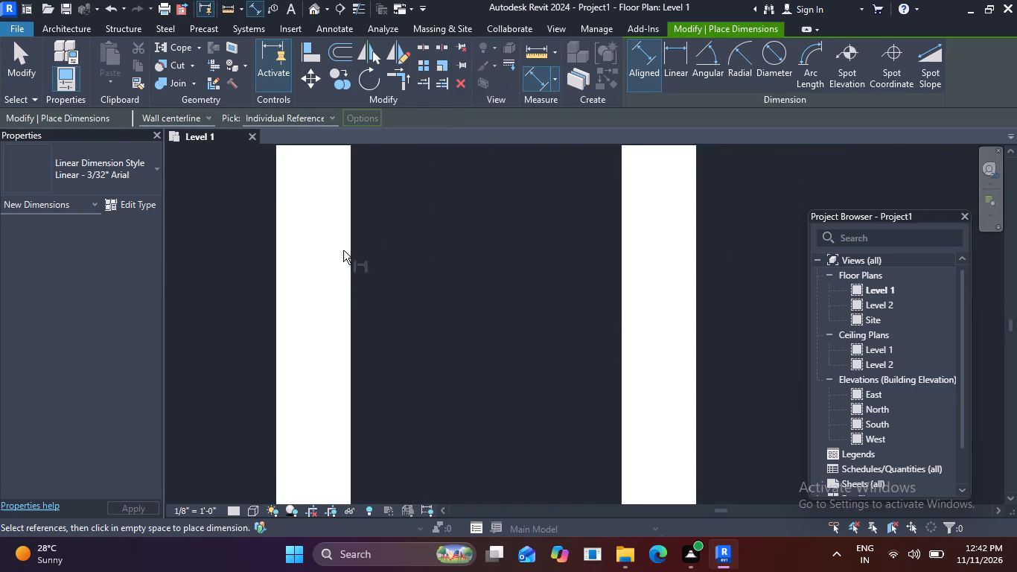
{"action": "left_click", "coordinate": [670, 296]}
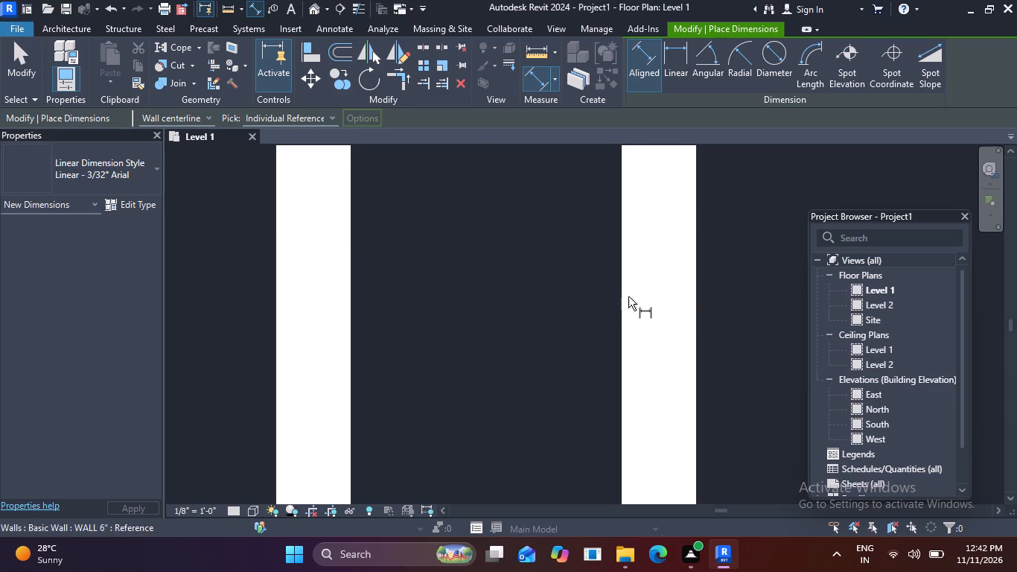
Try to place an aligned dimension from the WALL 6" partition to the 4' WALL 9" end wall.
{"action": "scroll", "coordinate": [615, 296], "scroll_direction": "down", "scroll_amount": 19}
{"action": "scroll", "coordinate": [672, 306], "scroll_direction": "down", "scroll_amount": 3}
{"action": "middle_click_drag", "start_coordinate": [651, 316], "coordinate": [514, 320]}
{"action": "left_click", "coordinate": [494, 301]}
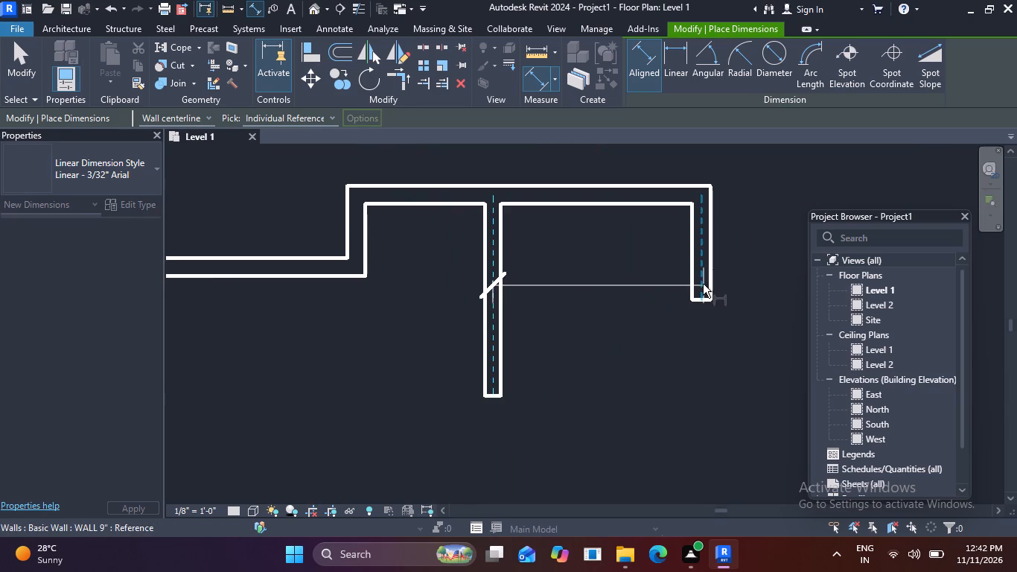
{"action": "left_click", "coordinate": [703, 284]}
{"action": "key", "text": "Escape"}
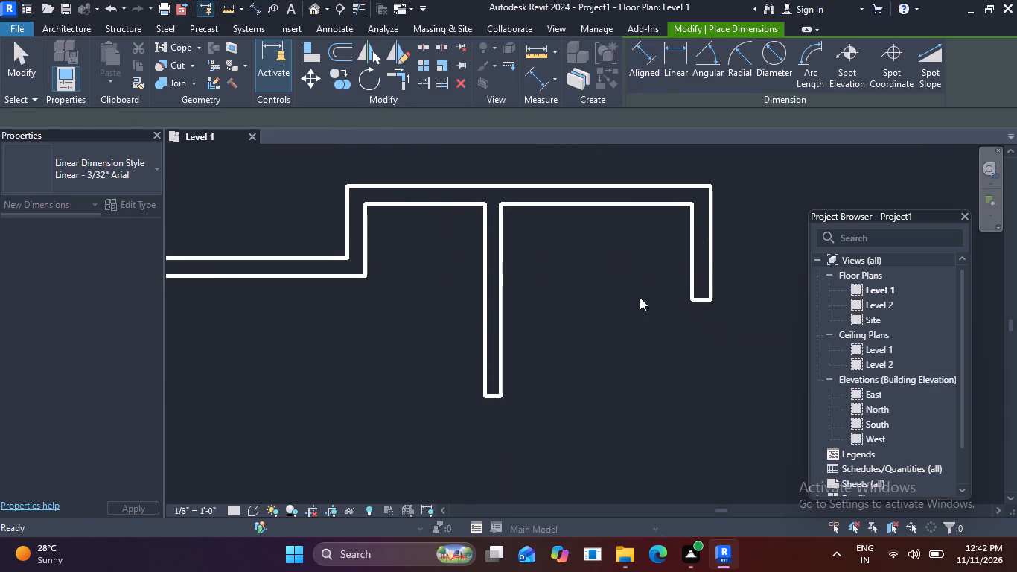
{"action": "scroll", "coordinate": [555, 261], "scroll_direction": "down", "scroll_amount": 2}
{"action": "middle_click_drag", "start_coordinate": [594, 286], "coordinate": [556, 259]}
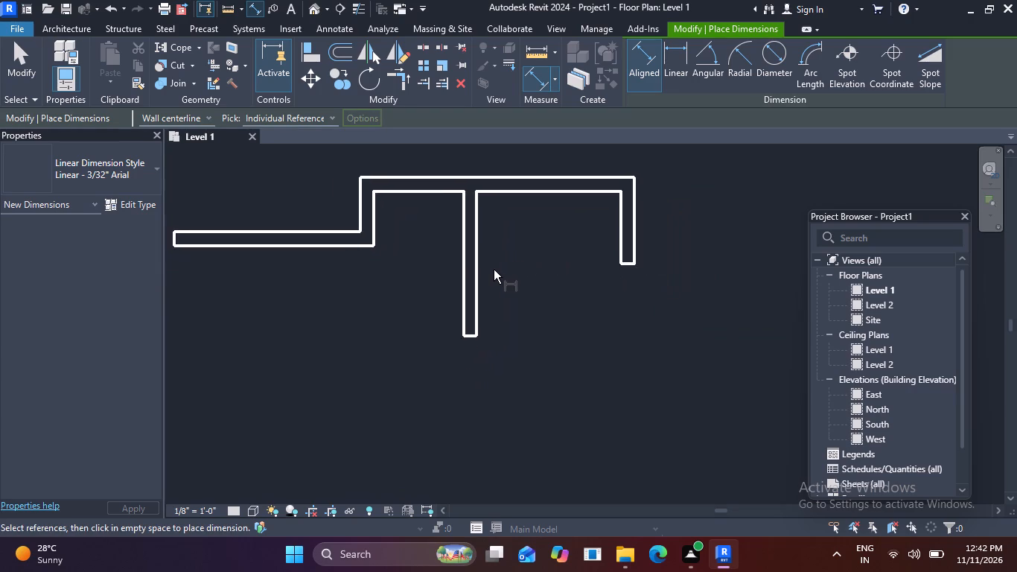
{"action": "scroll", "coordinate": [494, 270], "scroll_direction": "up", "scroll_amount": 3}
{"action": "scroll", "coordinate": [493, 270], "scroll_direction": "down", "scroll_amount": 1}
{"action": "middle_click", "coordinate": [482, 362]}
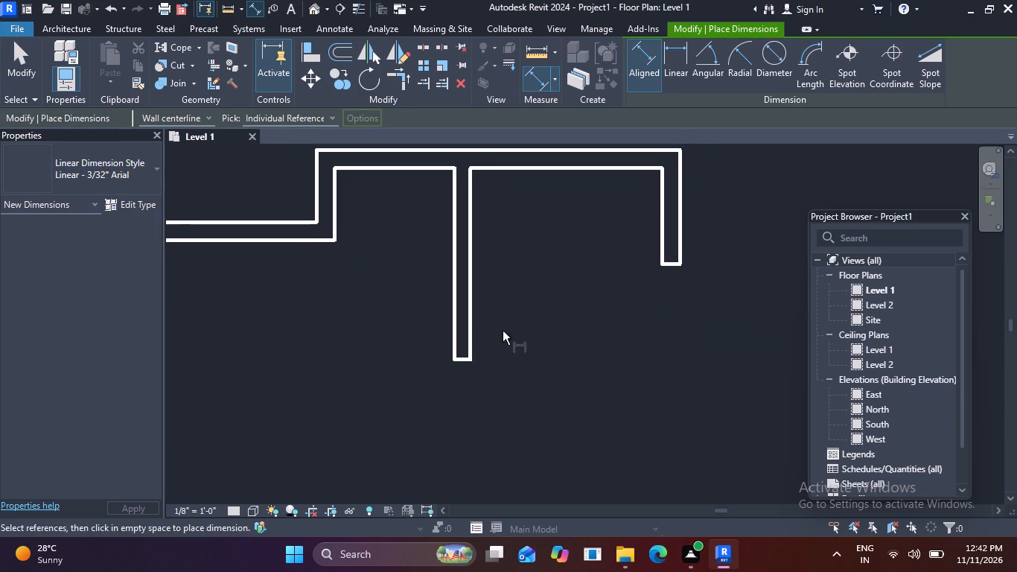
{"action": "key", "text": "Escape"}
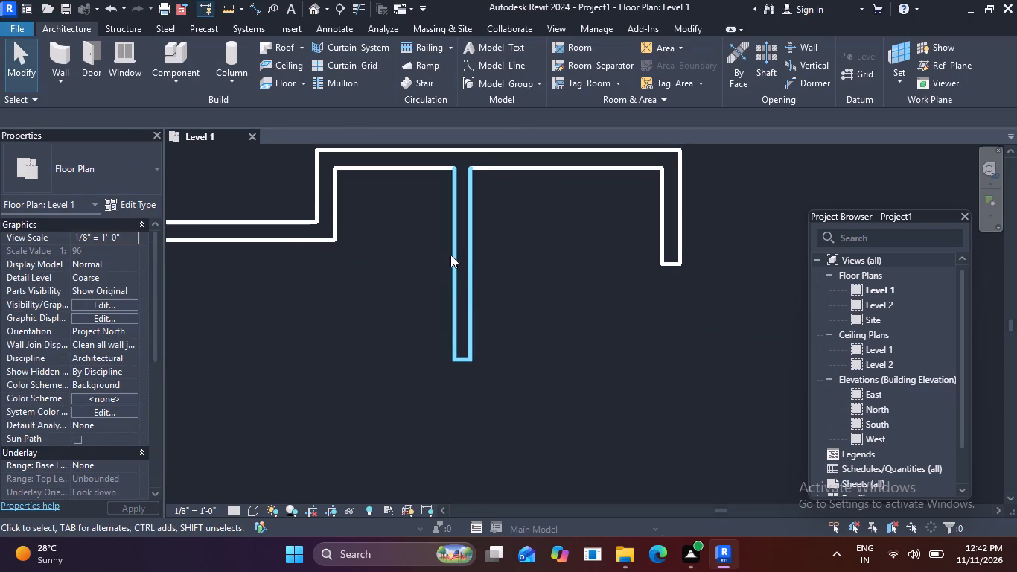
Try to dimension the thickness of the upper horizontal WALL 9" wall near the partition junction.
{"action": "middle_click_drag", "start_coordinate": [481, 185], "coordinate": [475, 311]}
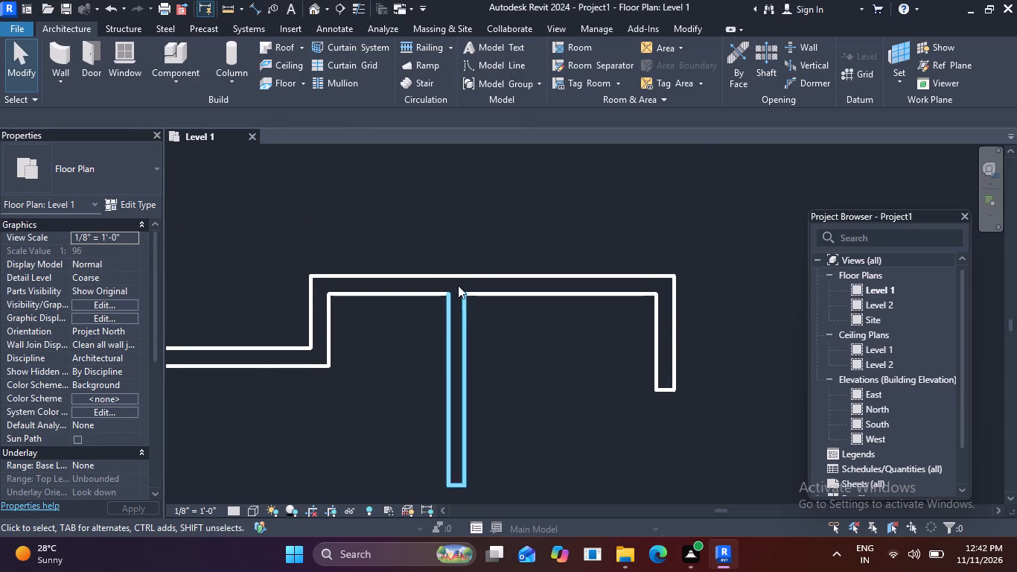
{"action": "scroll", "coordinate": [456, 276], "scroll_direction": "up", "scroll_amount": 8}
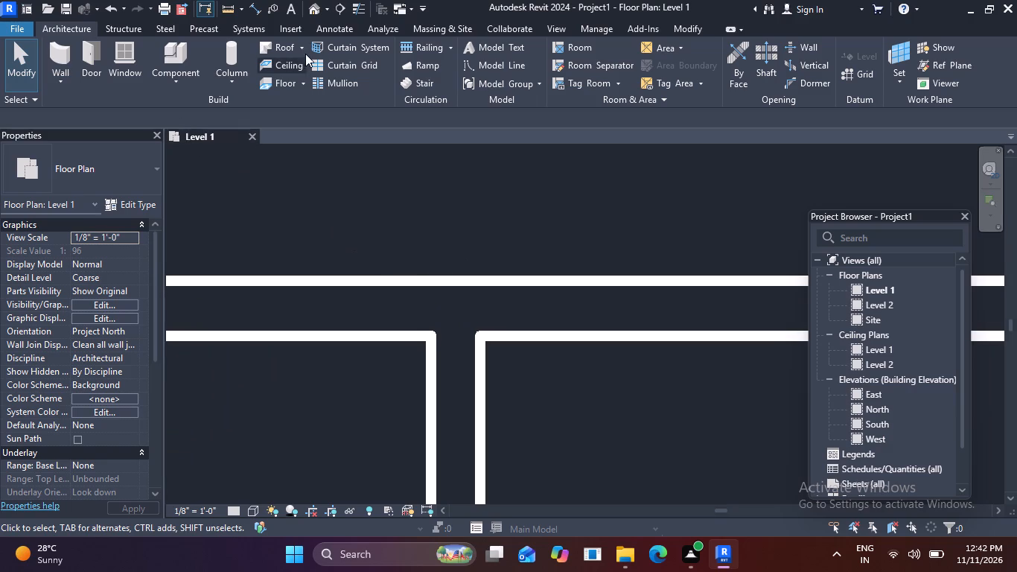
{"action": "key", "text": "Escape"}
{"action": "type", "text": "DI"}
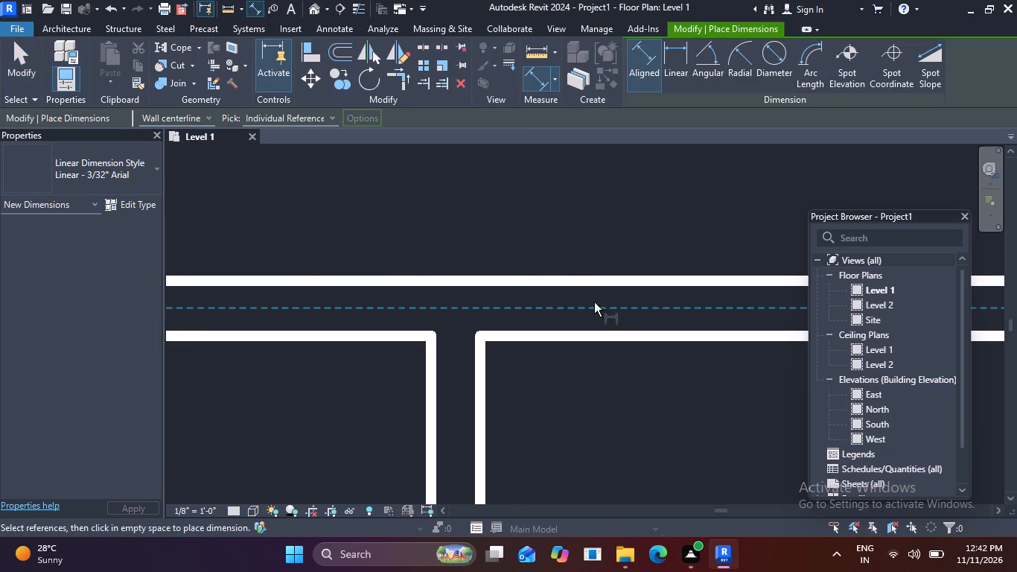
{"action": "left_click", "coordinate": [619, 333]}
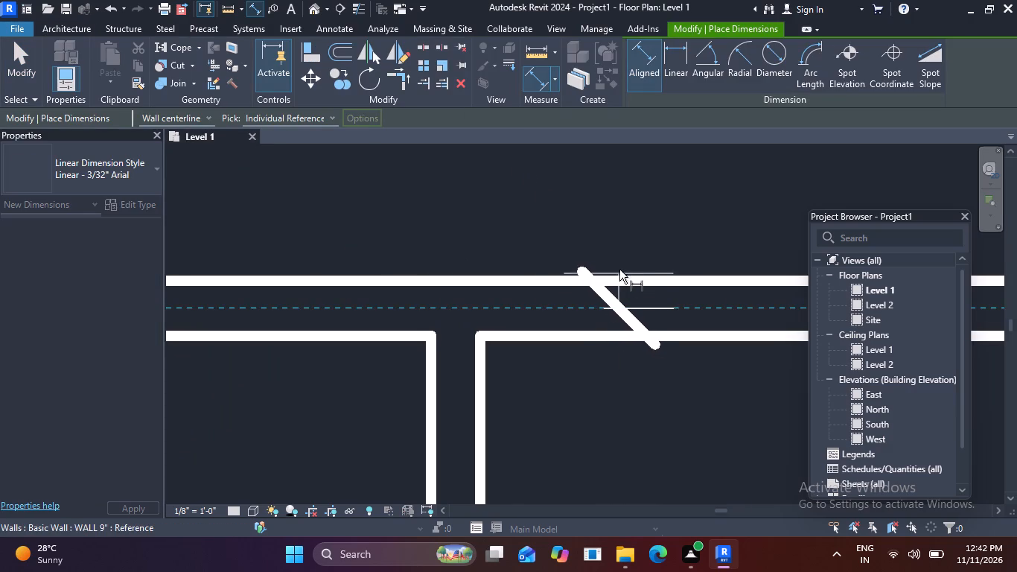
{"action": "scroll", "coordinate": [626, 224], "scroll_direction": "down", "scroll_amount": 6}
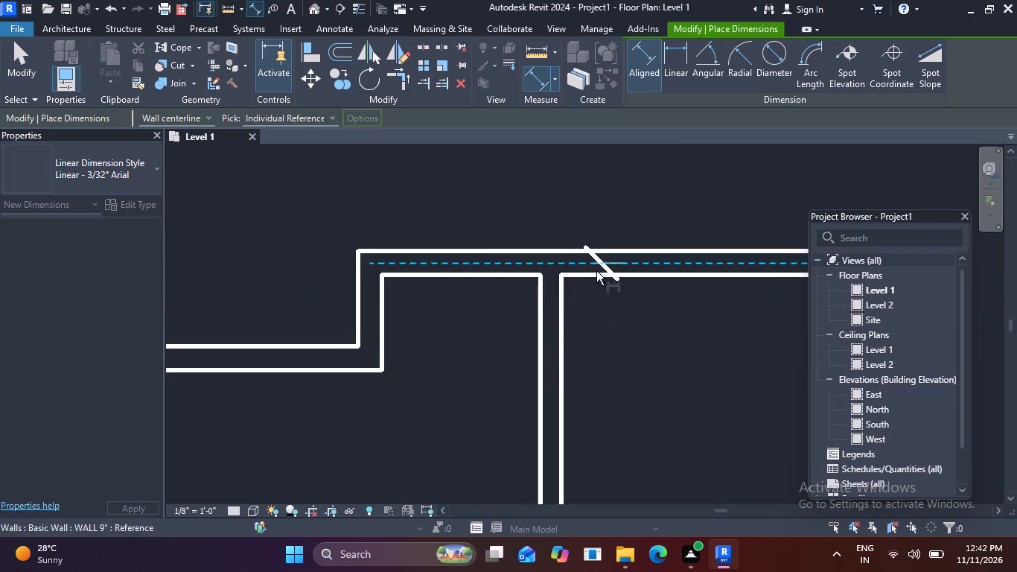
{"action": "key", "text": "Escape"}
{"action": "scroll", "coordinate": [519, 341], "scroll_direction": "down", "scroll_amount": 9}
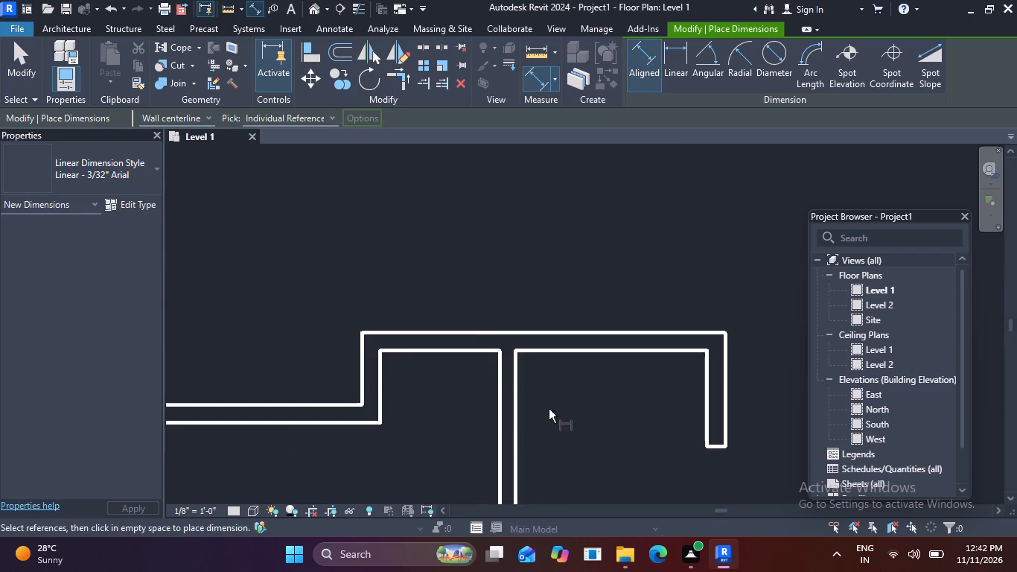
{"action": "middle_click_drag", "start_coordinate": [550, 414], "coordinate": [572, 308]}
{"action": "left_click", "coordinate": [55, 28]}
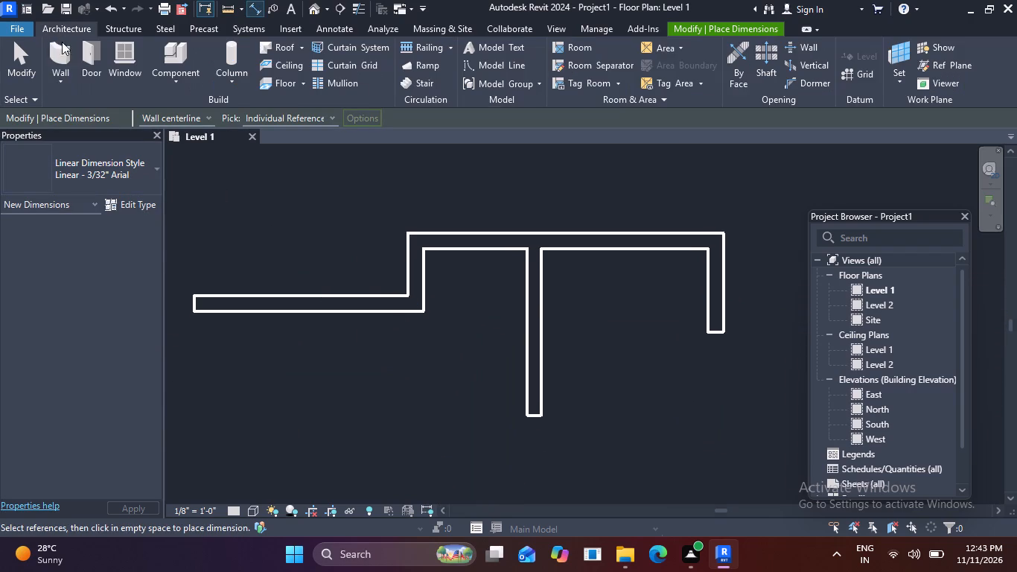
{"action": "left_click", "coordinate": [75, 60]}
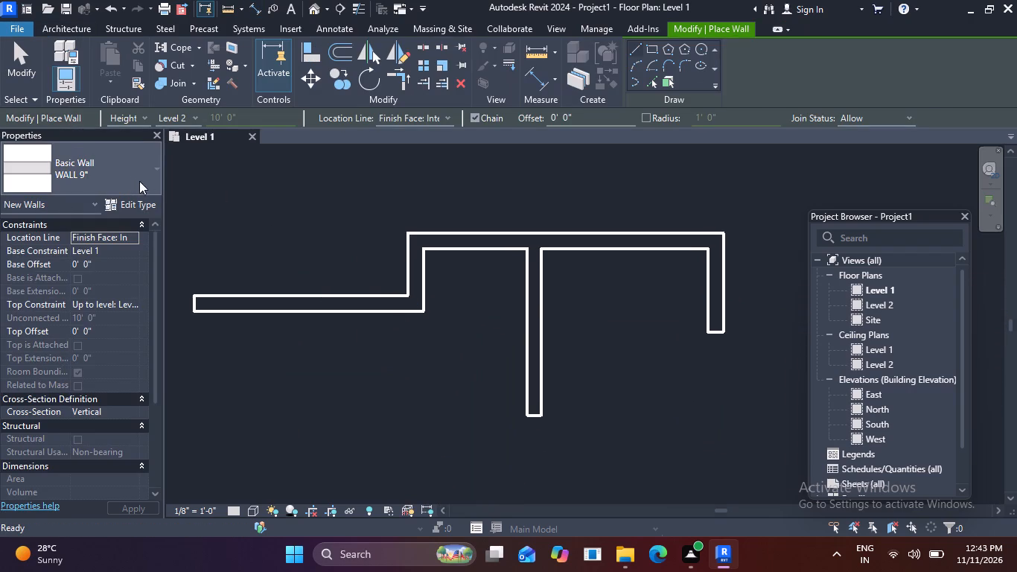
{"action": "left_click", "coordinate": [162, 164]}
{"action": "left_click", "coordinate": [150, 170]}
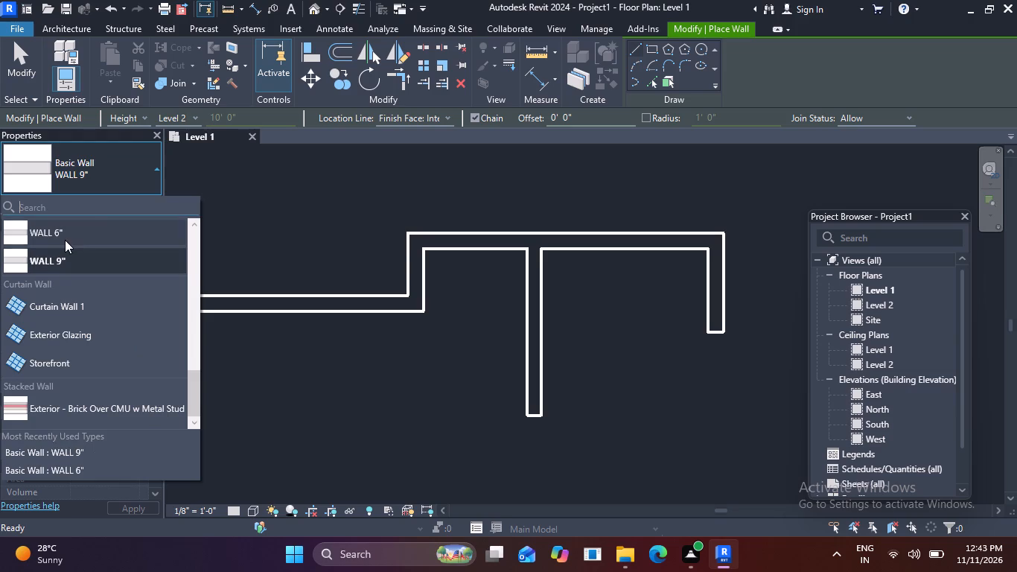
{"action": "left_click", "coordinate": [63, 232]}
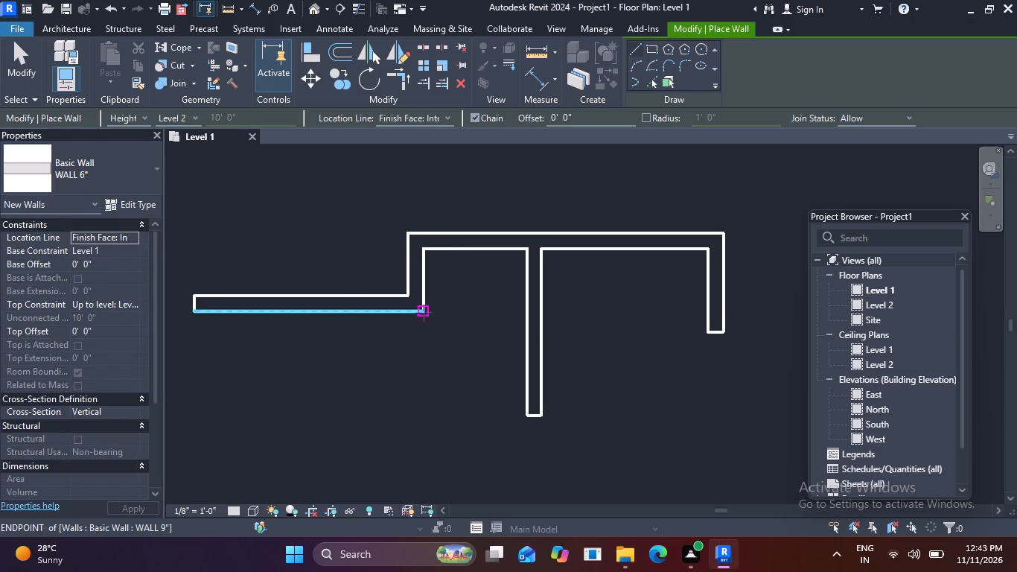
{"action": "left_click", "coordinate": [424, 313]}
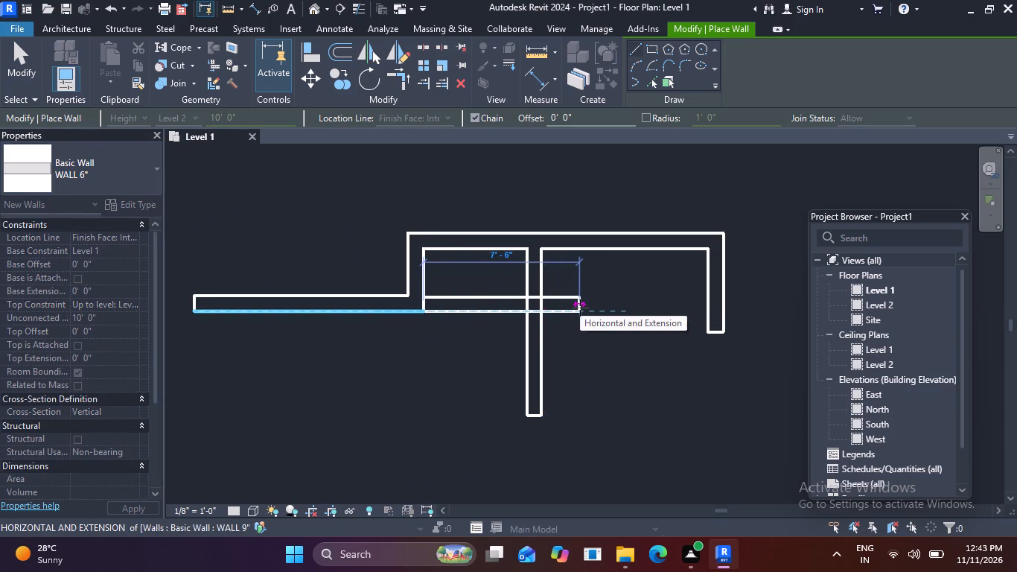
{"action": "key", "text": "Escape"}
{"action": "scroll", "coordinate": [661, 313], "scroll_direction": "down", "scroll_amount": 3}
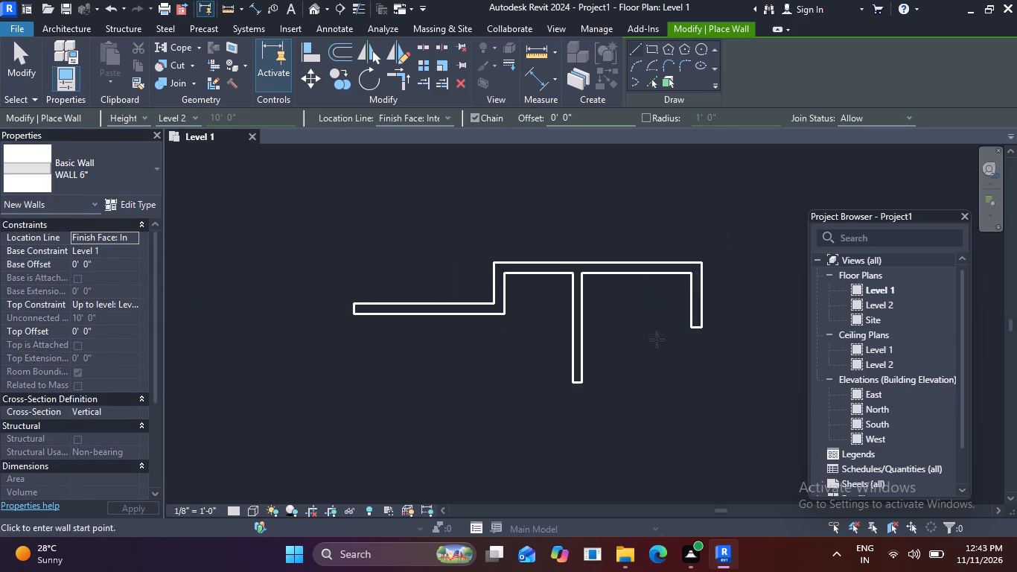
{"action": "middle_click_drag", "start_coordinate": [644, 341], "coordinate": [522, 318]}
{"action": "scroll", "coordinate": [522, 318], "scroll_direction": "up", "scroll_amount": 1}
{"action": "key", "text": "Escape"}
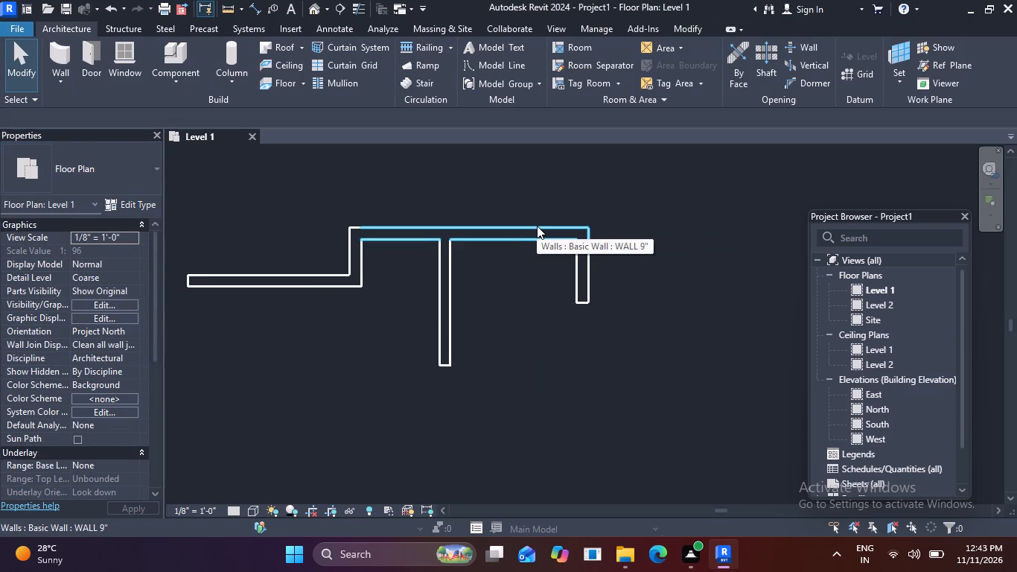
Draw an 8' horizontal wall matching the WALL 6" partition, from the 4' end wall's inner lower corner to the partition's face.
{"action": "left_click", "coordinate": [436, 305]}
{"action": "type", "text": "CS"}
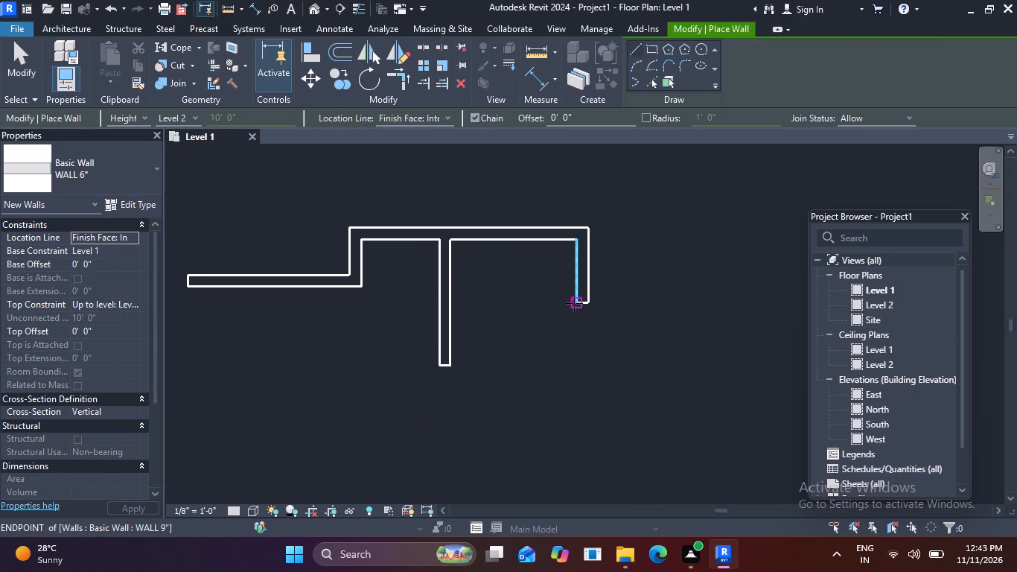
{"action": "left_click", "coordinate": [574, 303]}
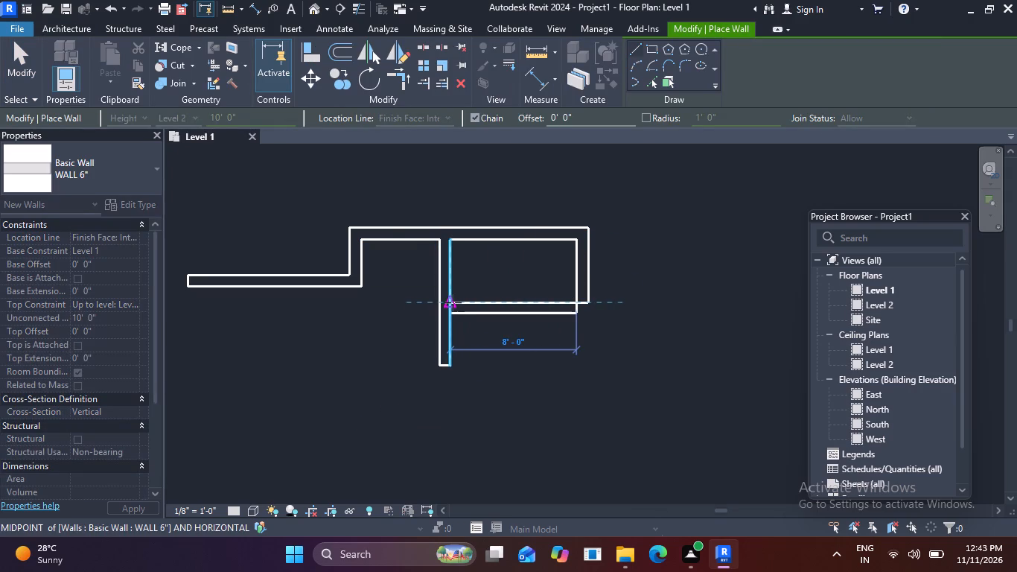
{"action": "left_click", "coordinate": [453, 302]}
{"action": "key", "text": "Escape"}
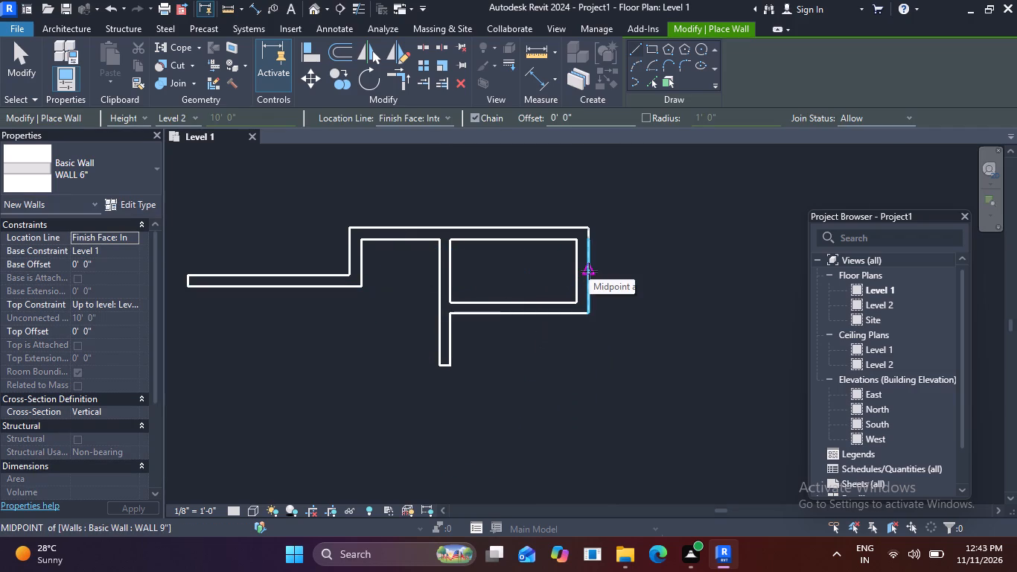
{"action": "key", "text": "Escape"}
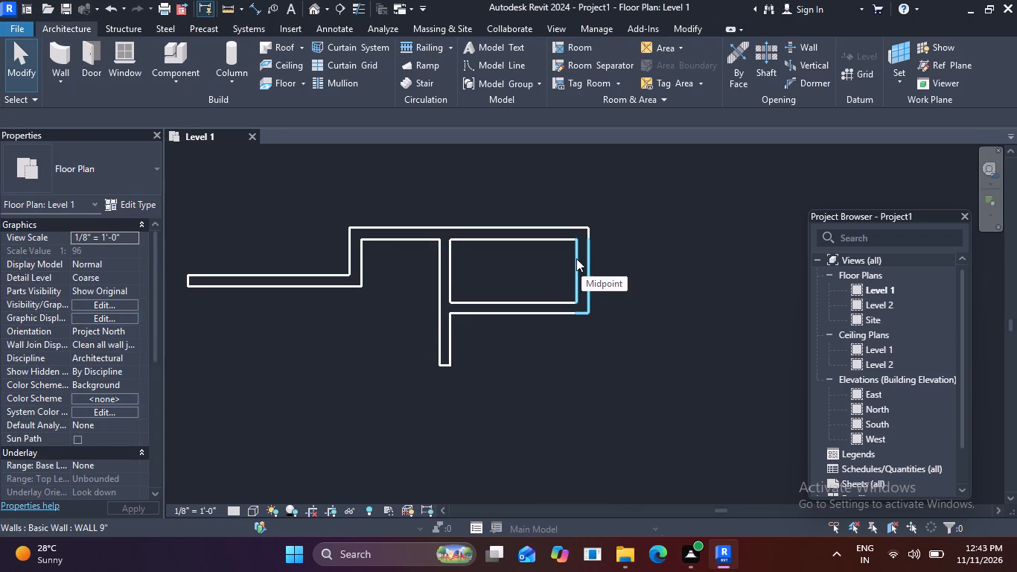
Draw a 10' vertical wall matching the WALL 9" end wall, downward from its inner face below the new WALL 6" partition.
{"action": "left_click", "coordinate": [576, 258]}
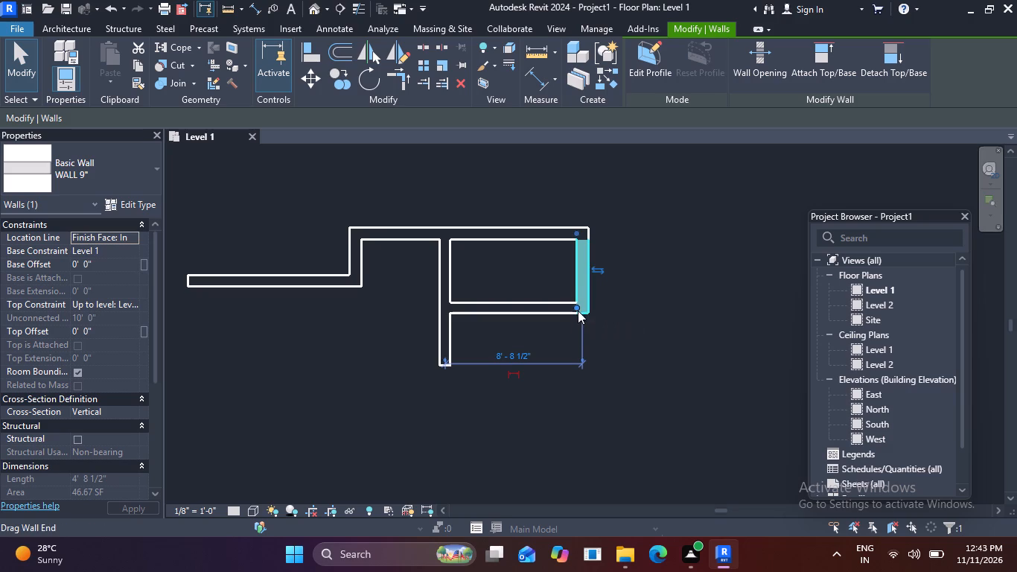
{"action": "key", "text": "c"}
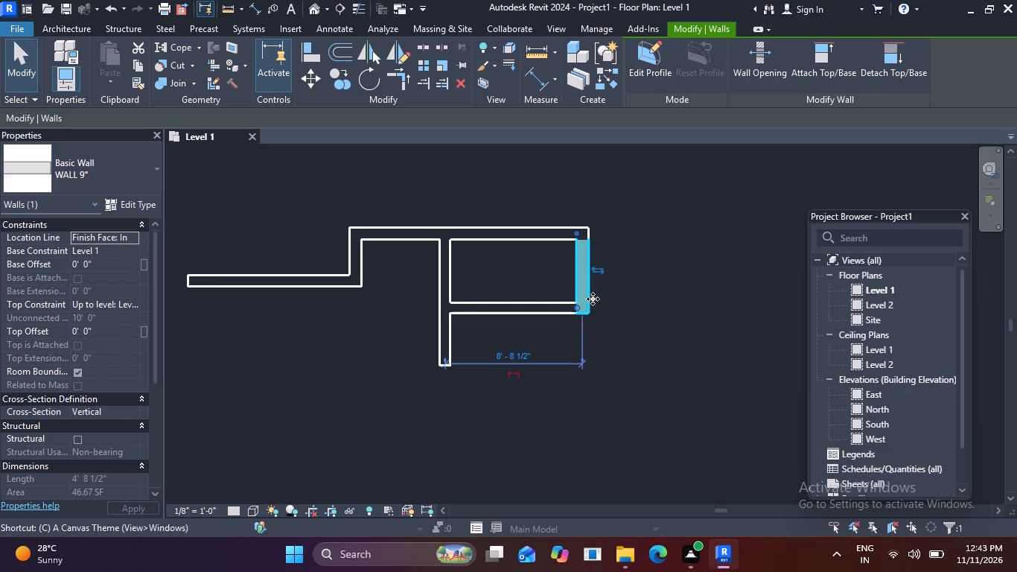
{"action": "key", "text": "s"}
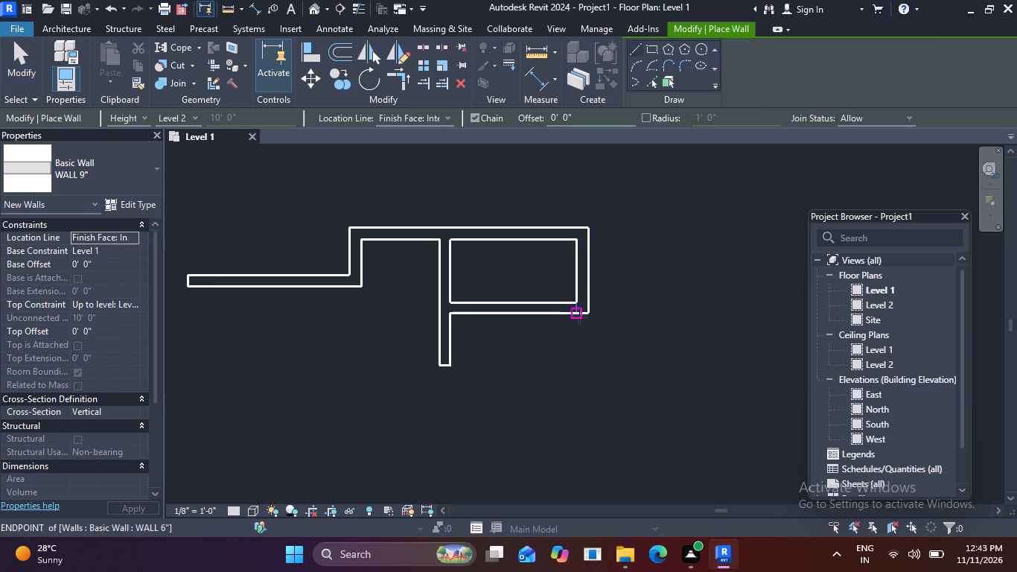
{"action": "left_click", "coordinate": [579, 317]}
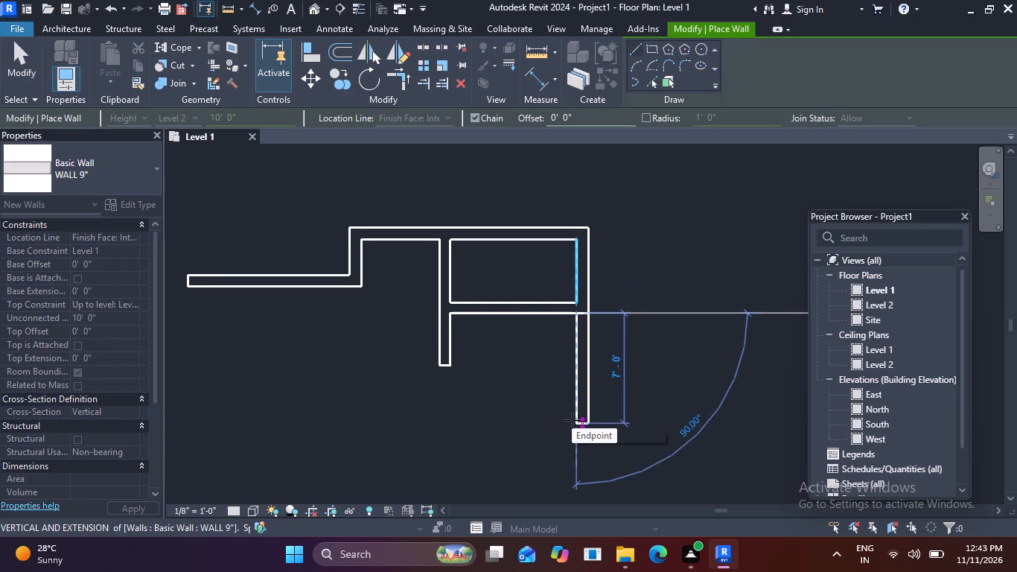
{"action": "type", "text": "1O"}
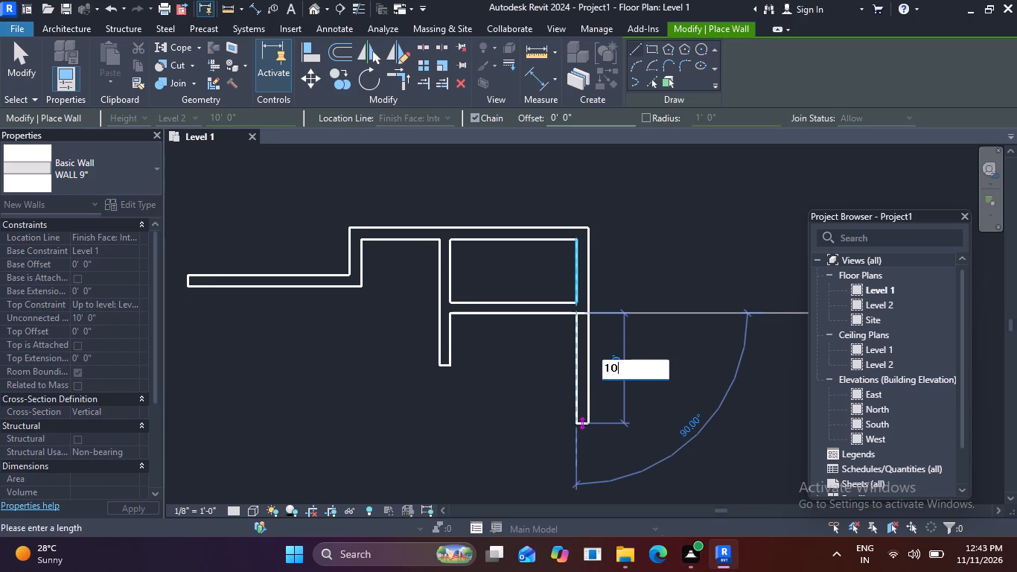
{"action": "key", "text": "BackSpace"}
{"action": "key", "text": "0"}
{"action": "key", "text": "apostrophe"}
{"action": "key", "text": "Return"}
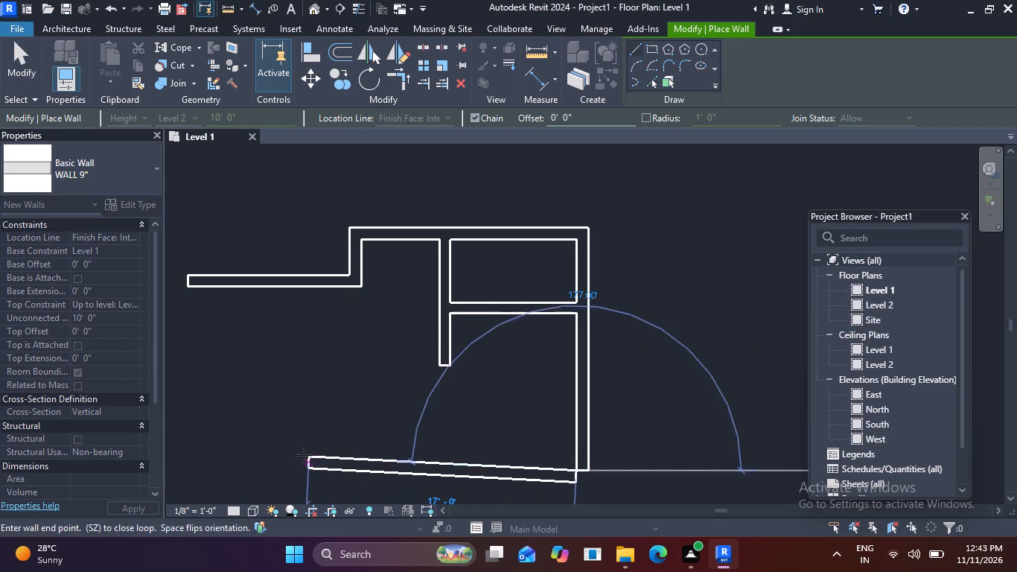
{"action": "scroll", "coordinate": [304, 455], "scroll_direction": "down", "scroll_amount": 1}
{"action": "middle_click_drag", "start_coordinate": [304, 455], "coordinate": [415, 451]}
{"action": "key", "text": "Escape"}
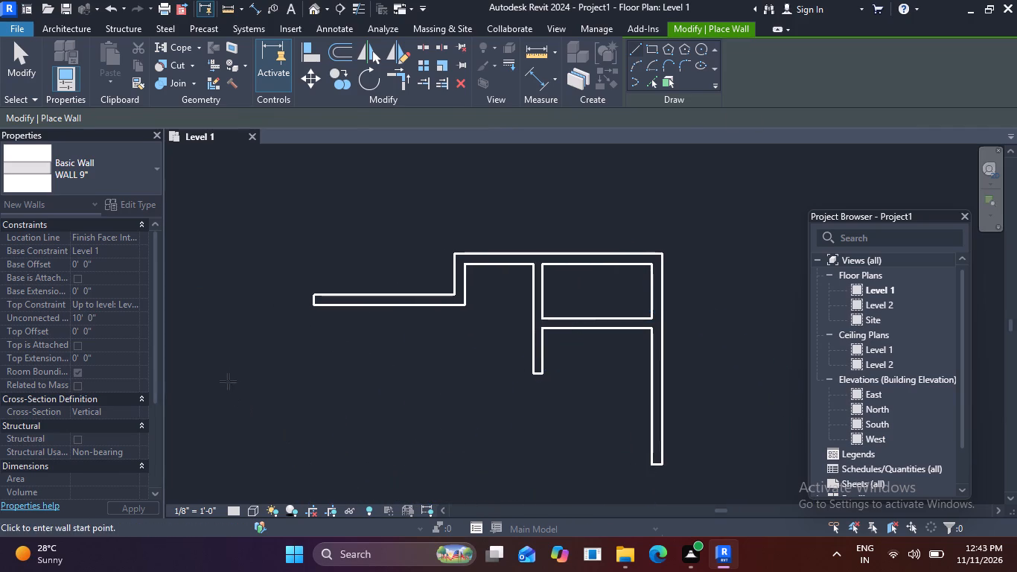
Draw a 12' WALL 9" wall downward from the free end of the stepped-down horizontal wall, flipped so its thickness lies outside.
{"action": "left_click", "coordinate": [313, 308]}
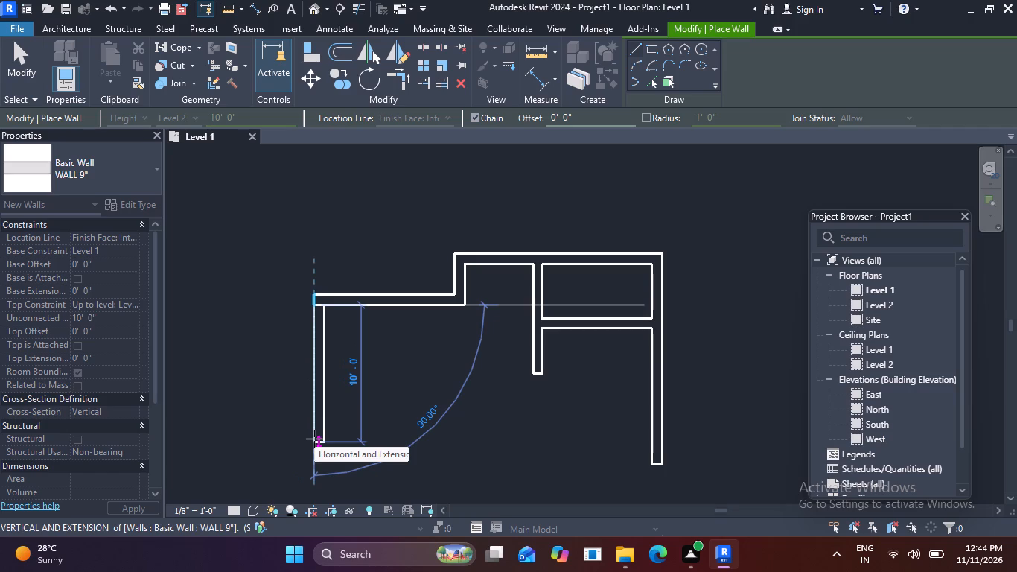
{"action": "key", "text": "Escape"}
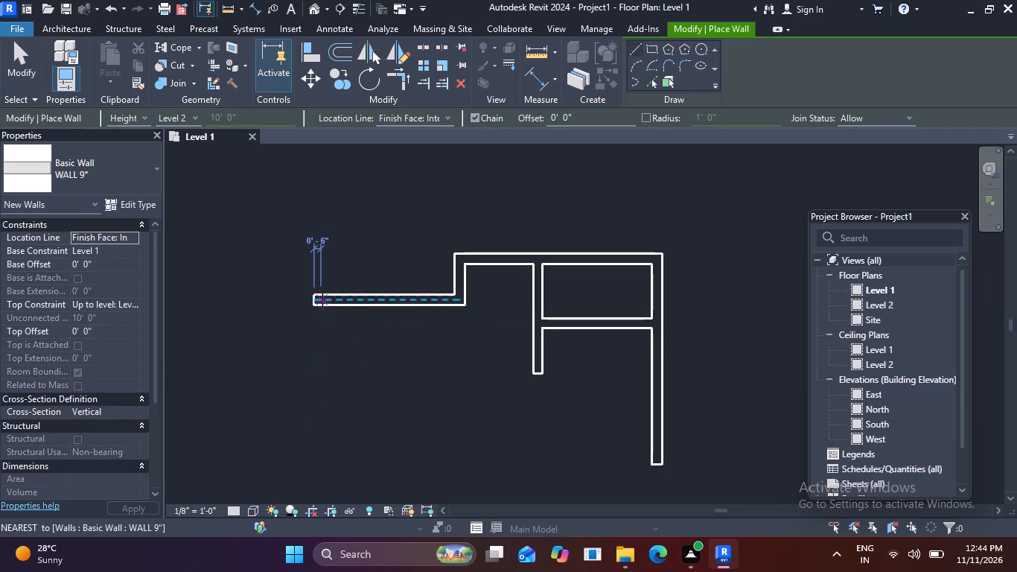
{"action": "left_click", "coordinate": [313, 308]}
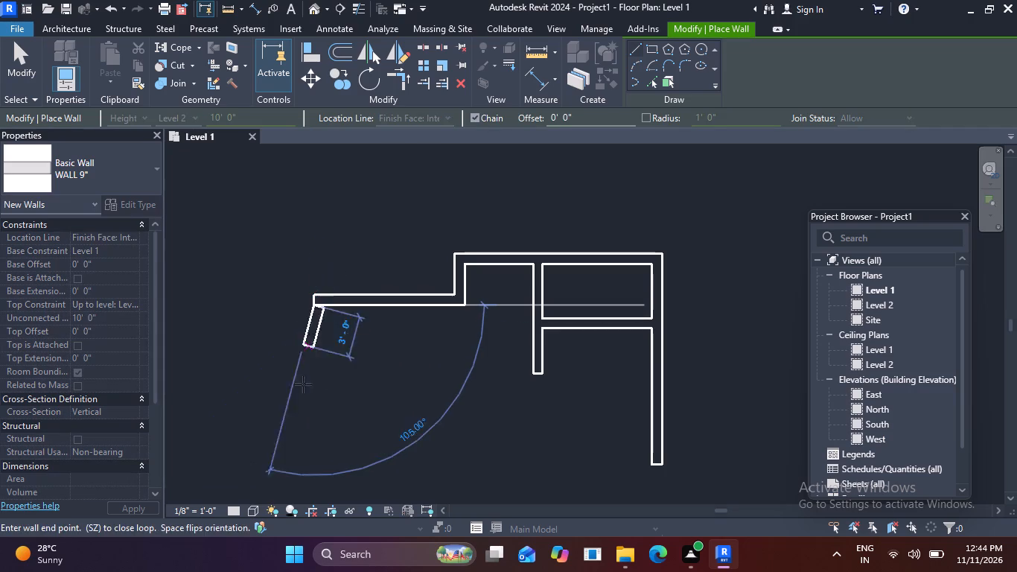
{"action": "key", "text": "space"}
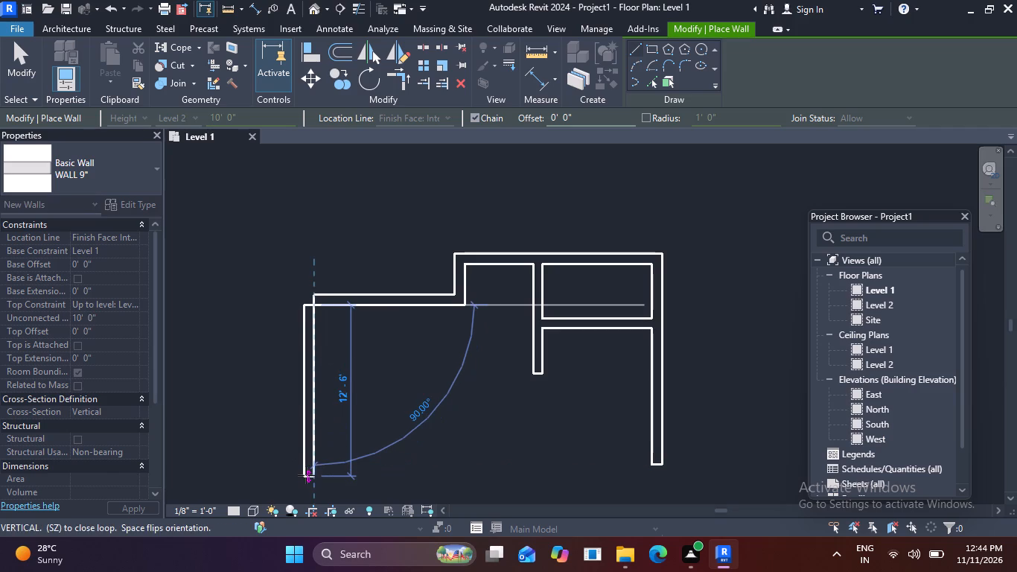
{"action": "middle_click_drag", "start_coordinate": [302, 504], "coordinate": [331, 383]}
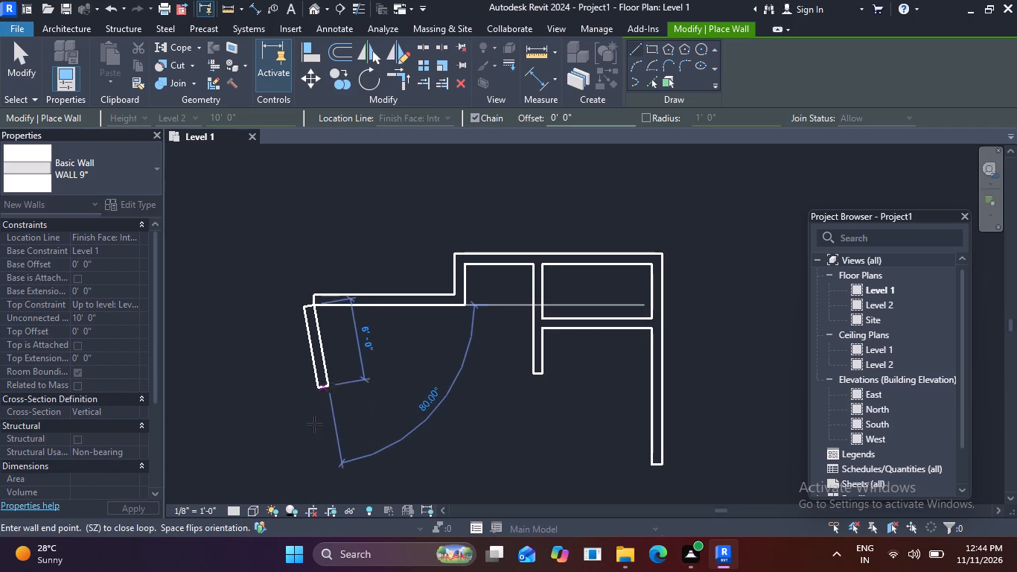
{"action": "middle_click_drag", "start_coordinate": [302, 465], "coordinate": [331, 354]}
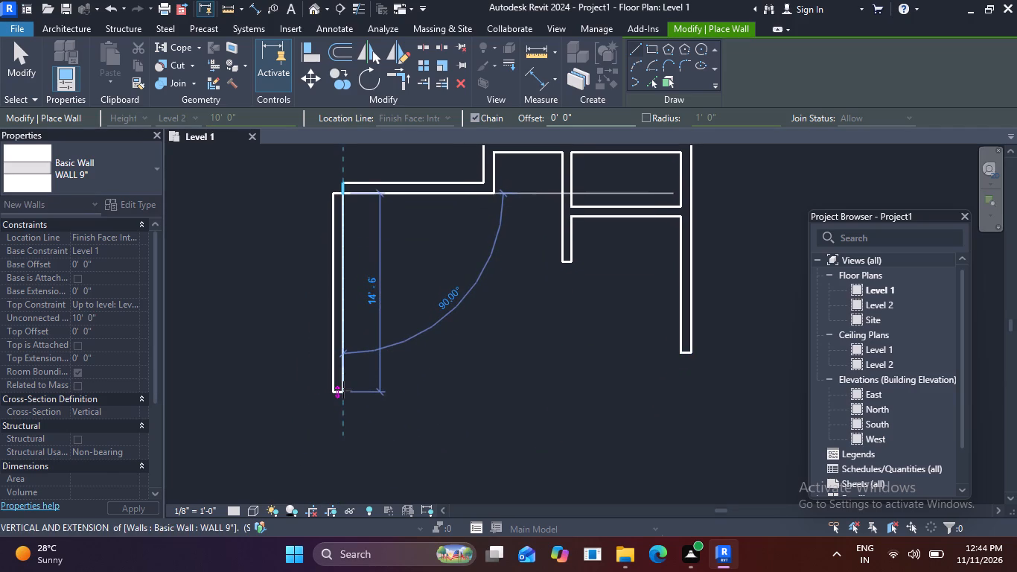
{"action": "type", "text": "12"}
{"action": "key", "text": "apostrophe"}
{"action": "key", "text": "Return"}
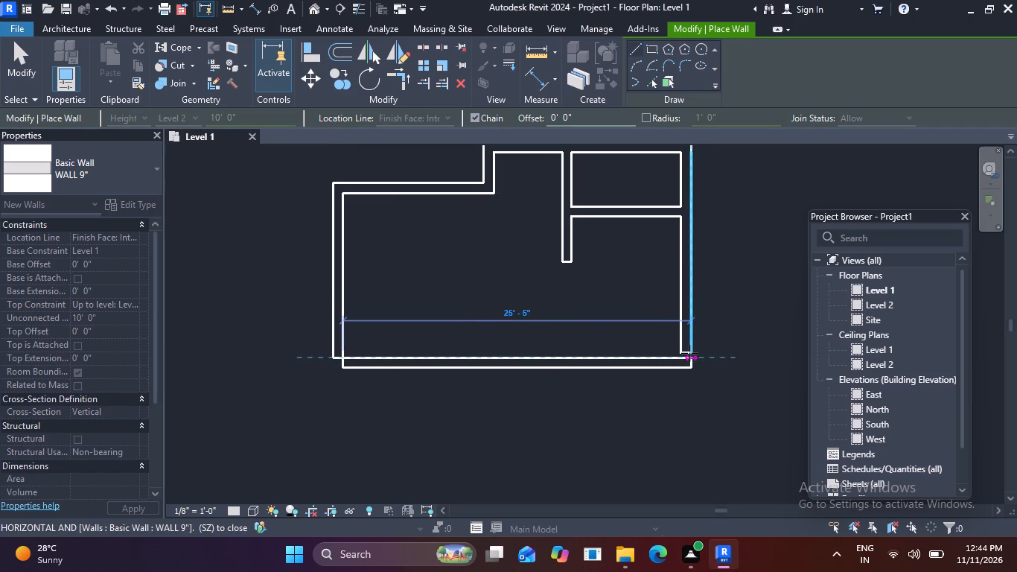
Continue the WALL 9" chain with a horizontal wall about 25' 5" long, reaching the outer face line of the 10' wall.
{"action": "scroll", "coordinate": [692, 352], "scroll_direction": "up", "scroll_amount": 4}
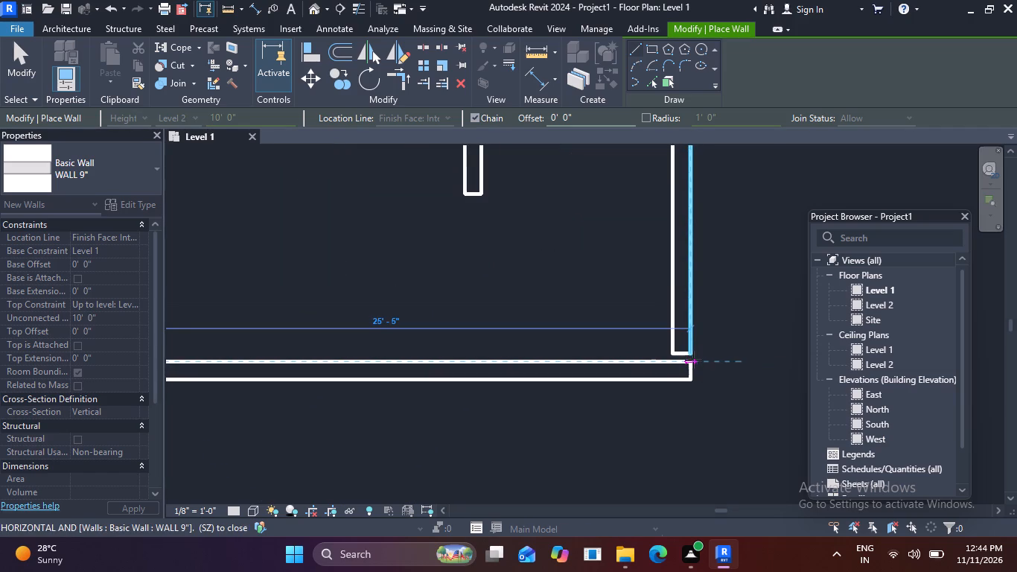
{"action": "left_click", "coordinate": [689, 363]}
{"action": "key", "text": "Escape"}
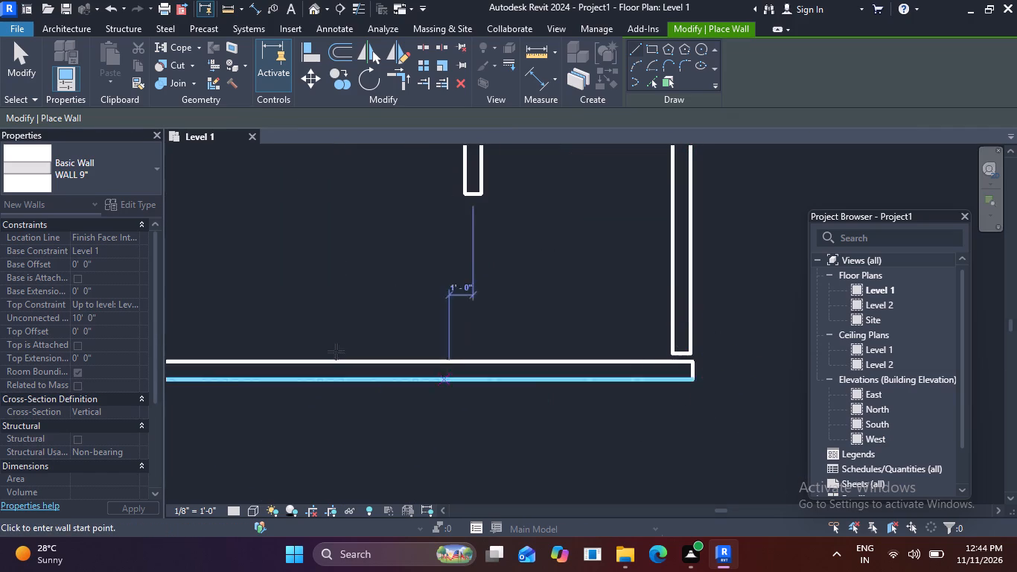
Trim/extend the 10' vertical wall and the bottom horizontal WALL 9" wall to form a closed corner.
{"action": "left_click", "coordinate": [403, 74]}
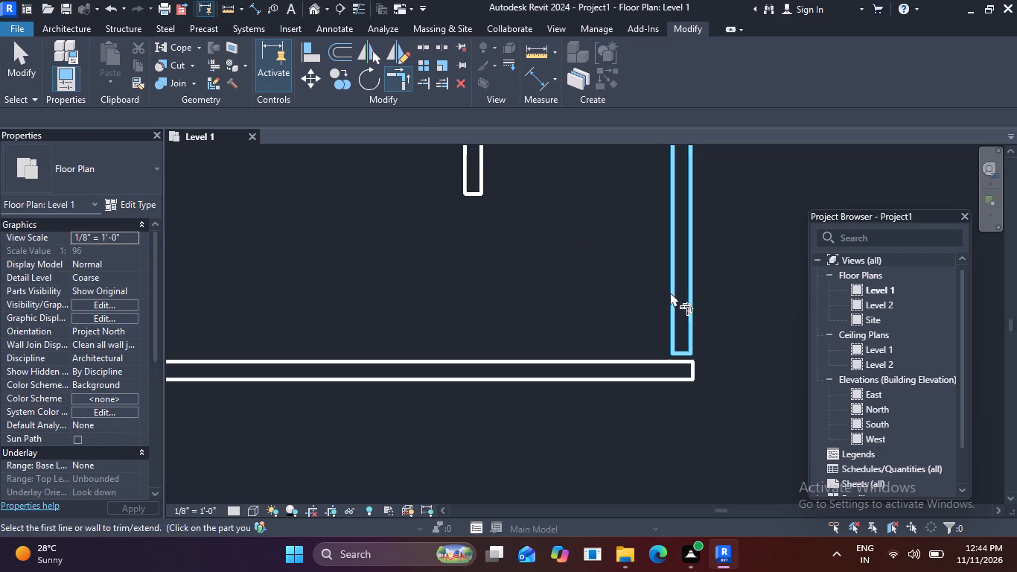
{"action": "left_click", "coordinate": [674, 293]}
{"action": "left_click", "coordinate": [638, 377]}
{"action": "scroll", "coordinate": [554, 401], "scroll_direction": "down", "scroll_amount": 6}
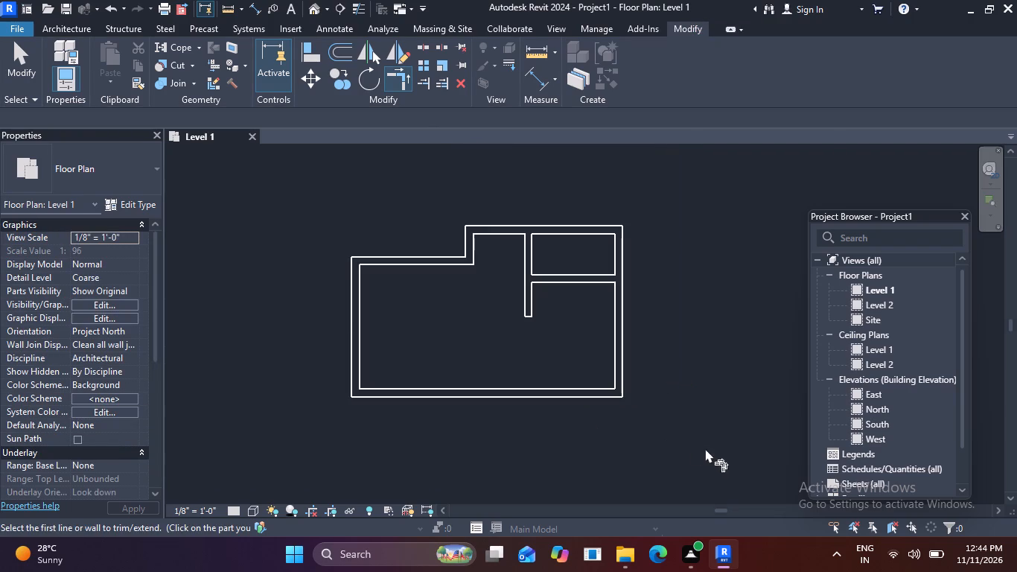
{"action": "middle_click_drag", "start_coordinate": [595, 419], "coordinate": [648, 388]}
{"action": "key", "text": "Escape"}
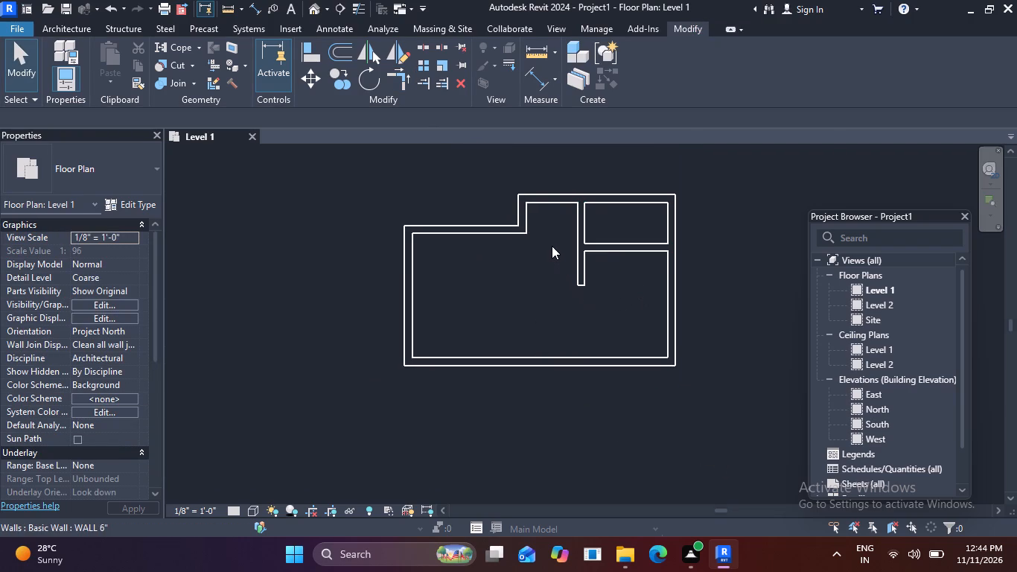
Draw WALL 6" walls down from the stepped inner corner and about 5' across to the vertical partition's free end, closing the room.
{"action": "scroll", "coordinate": [552, 246], "scroll_direction": "up", "scroll_amount": 1}
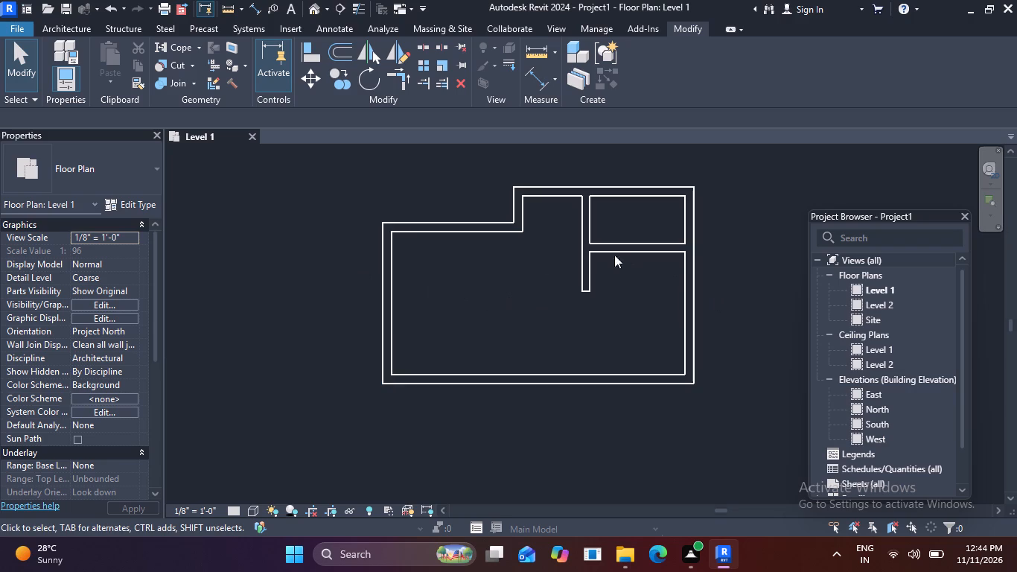
{"action": "left_click", "coordinate": [587, 229]}
{"action": "type", "text": "CS"}
{"action": "scroll", "coordinate": [500, 244], "scroll_direction": "up", "scroll_amount": 1}
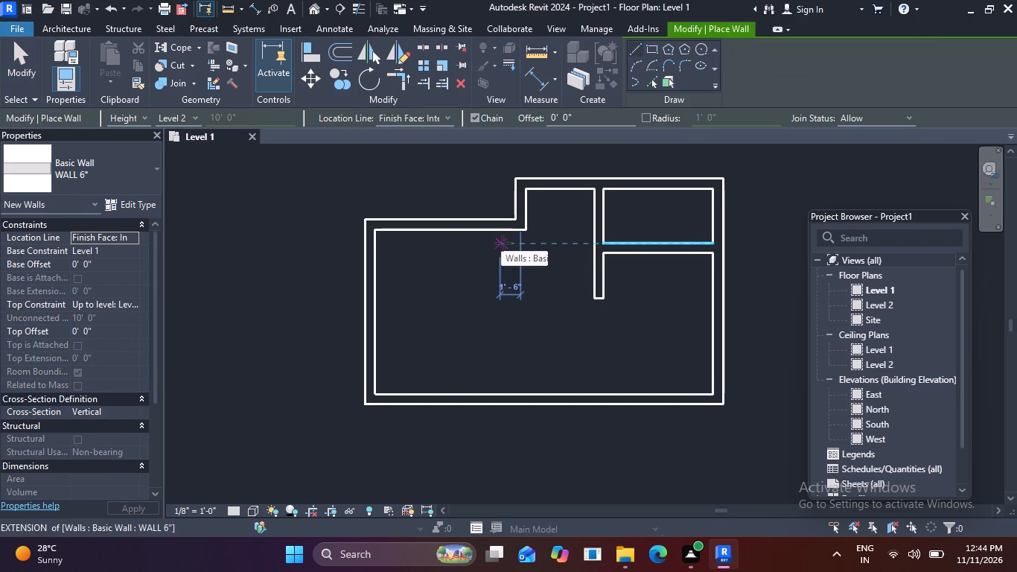
{"action": "scroll", "coordinate": [542, 230], "scroll_direction": "up", "scroll_amount": 4}
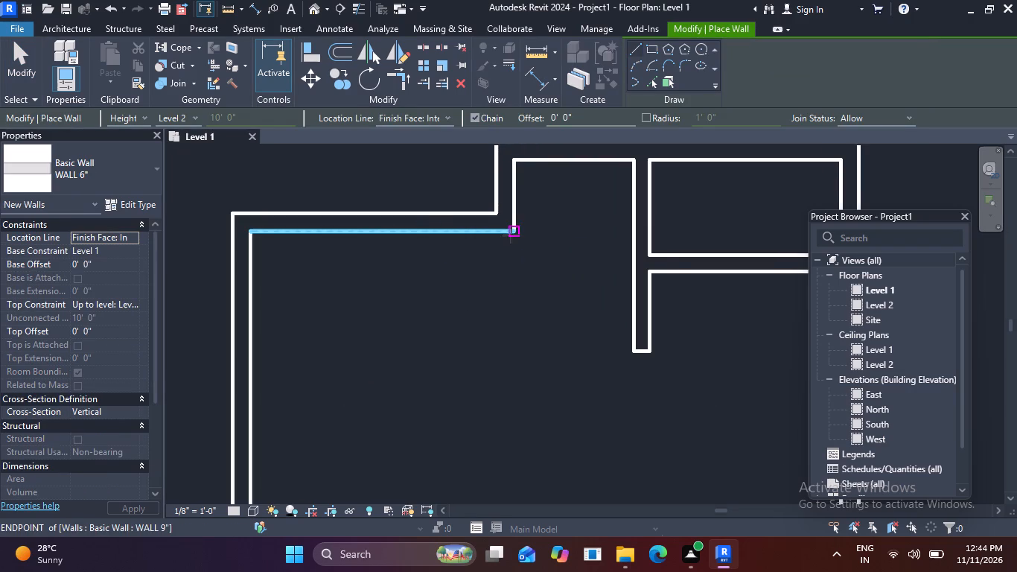
{"action": "left_click", "coordinate": [511, 235]}
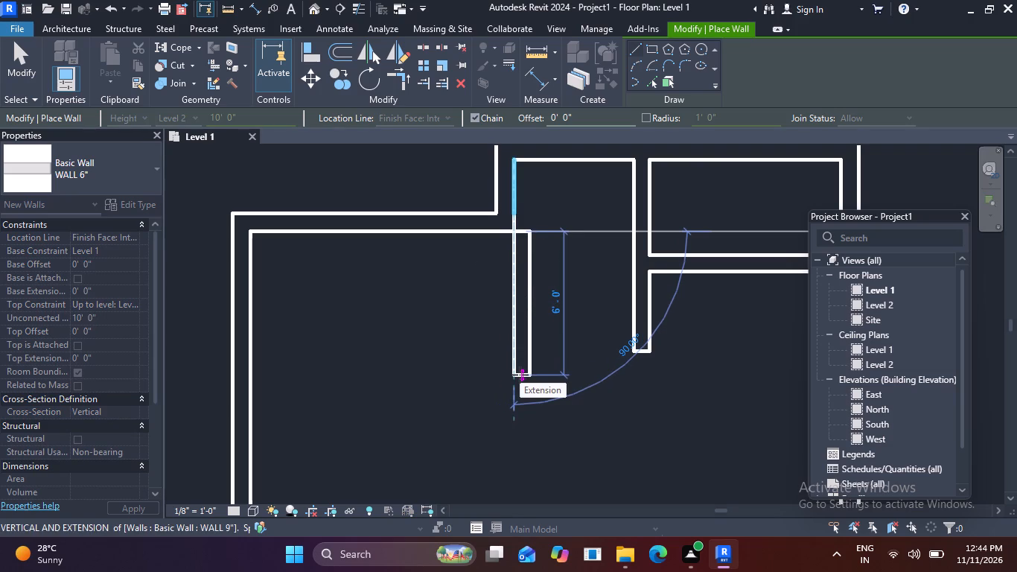
{"action": "key", "text": "space"}
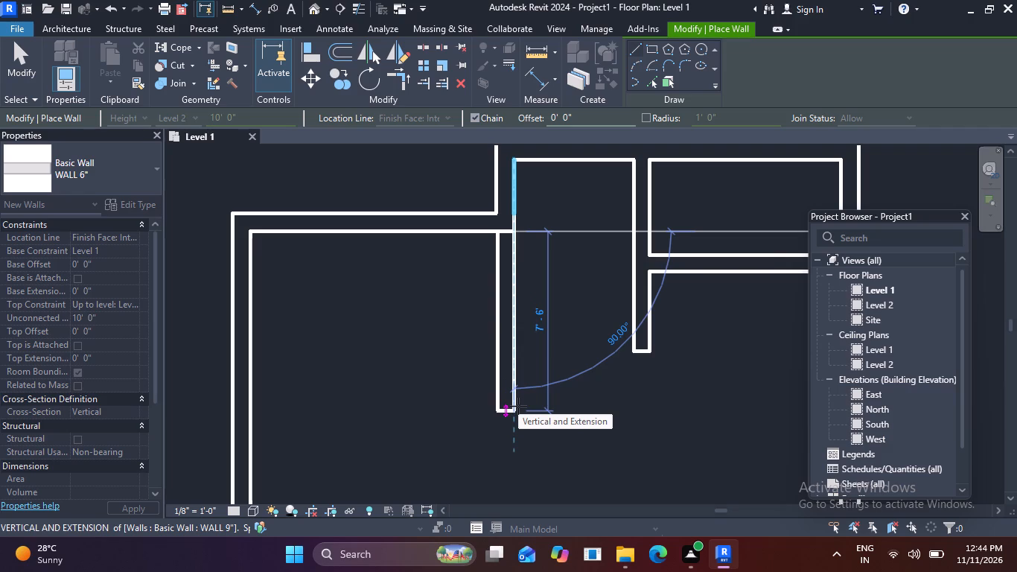
{"action": "scroll", "coordinate": [518, 406], "scroll_direction": "down", "scroll_amount": 1}
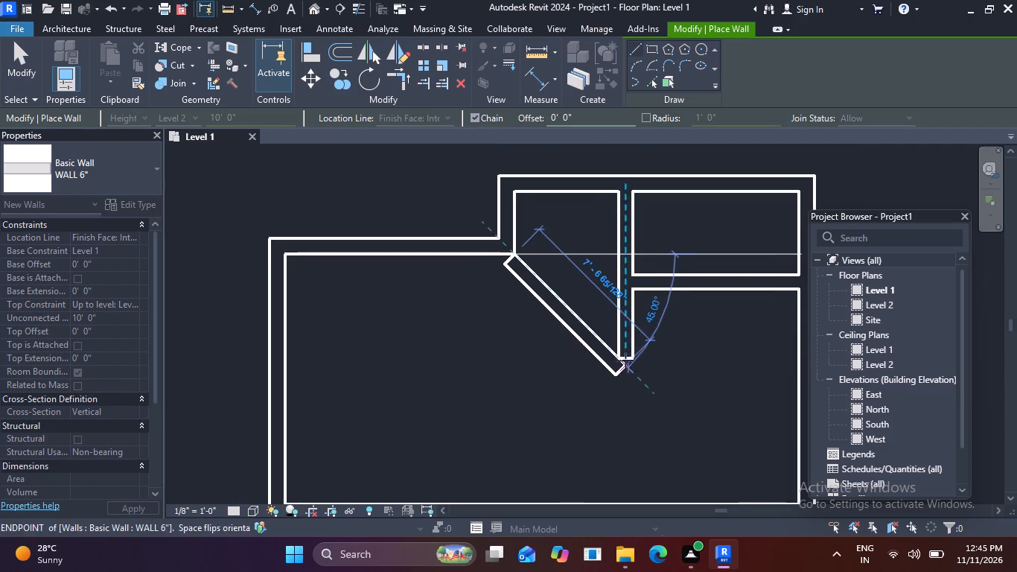
{"action": "left_click", "coordinate": [516, 362]}
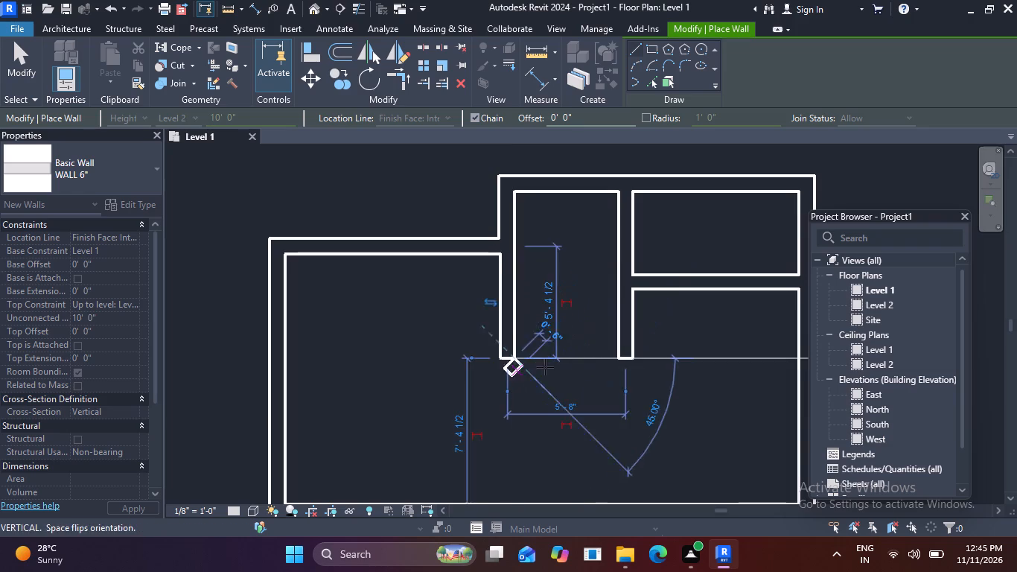
{"action": "left_click", "coordinate": [619, 351]}
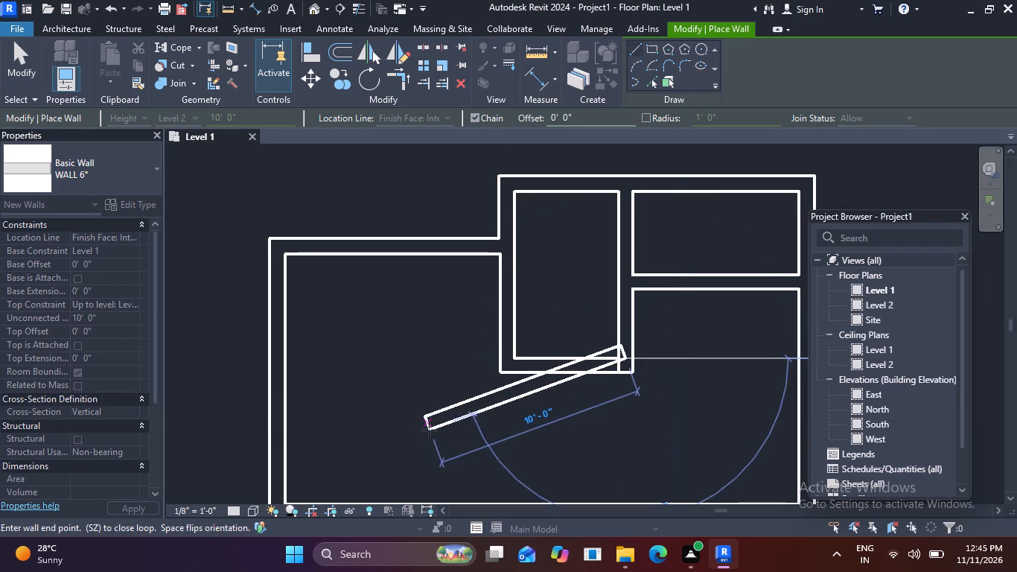
{"action": "key", "text": "Escape"}
Draw a 3' WALL 6" wall downward from the new room's bottom-left corner, flipped to align with the room's left partition.
{"action": "scroll", "coordinate": [552, 405], "scroll_direction": "down", "scroll_amount": 1}
{"action": "middle_click_drag", "start_coordinate": [552, 398], "coordinate": [538, 317]}
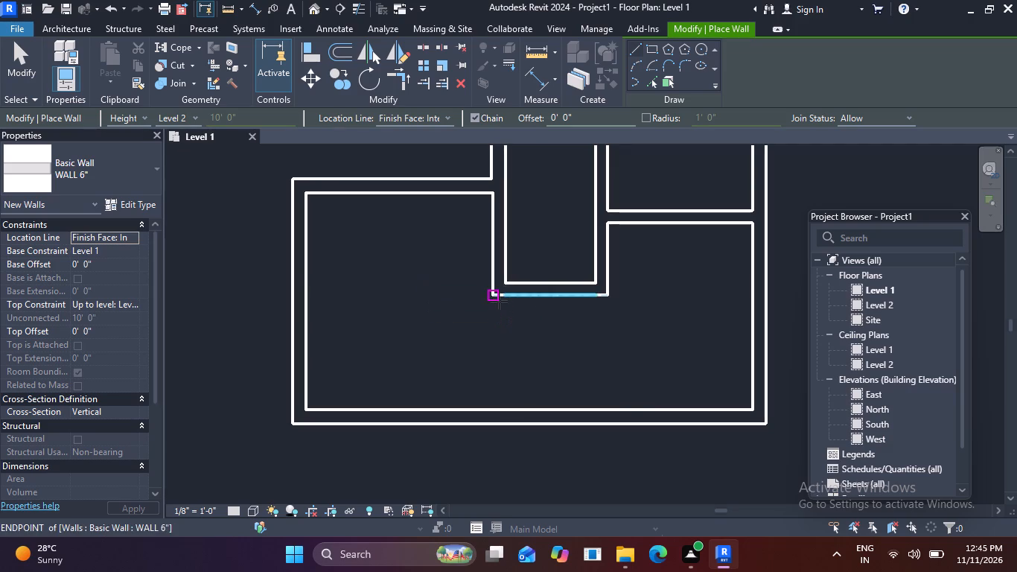
{"action": "left_click", "coordinate": [507, 299]}
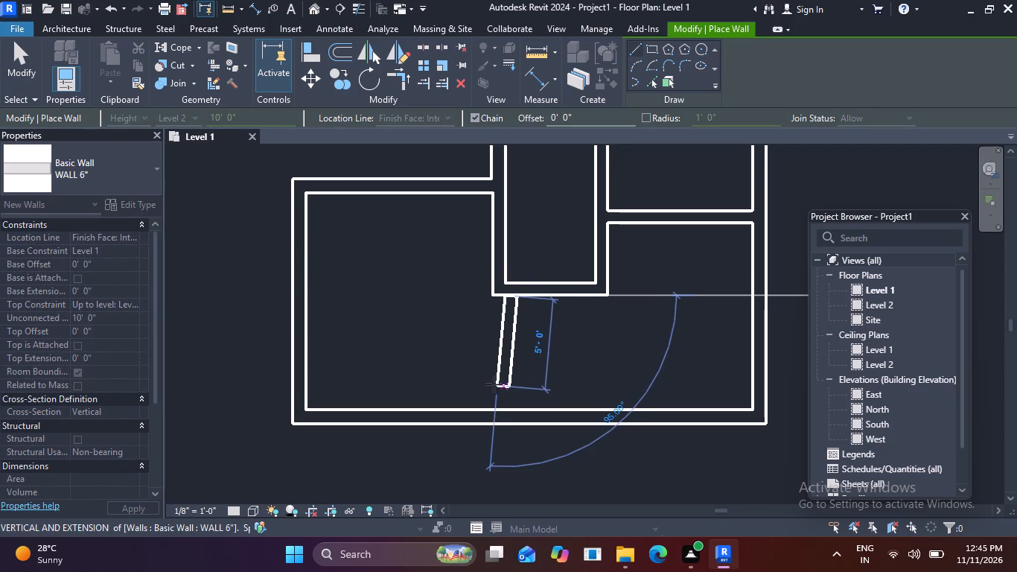
{"action": "key", "text": "space"}
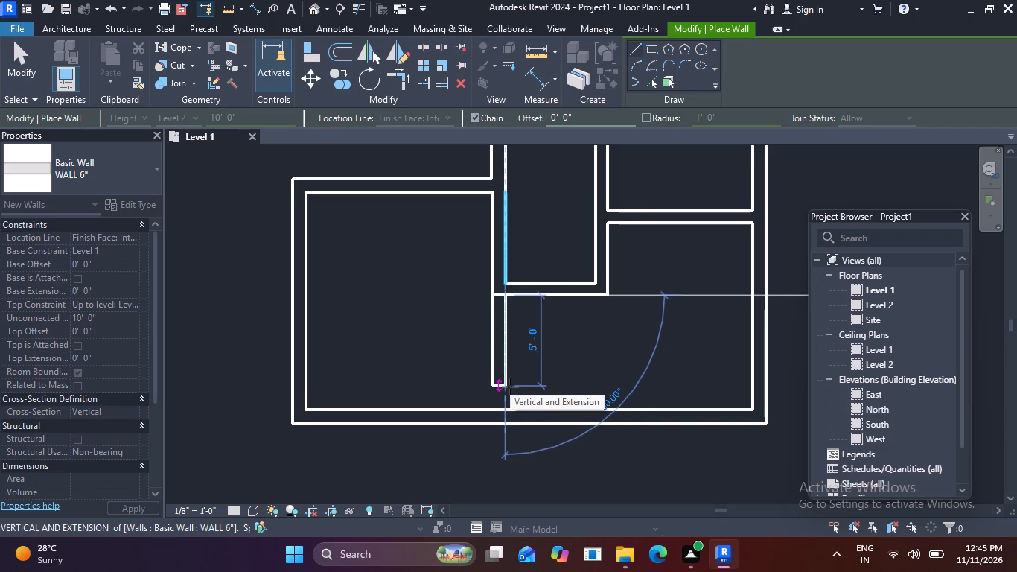
{"action": "key", "text": "3"}
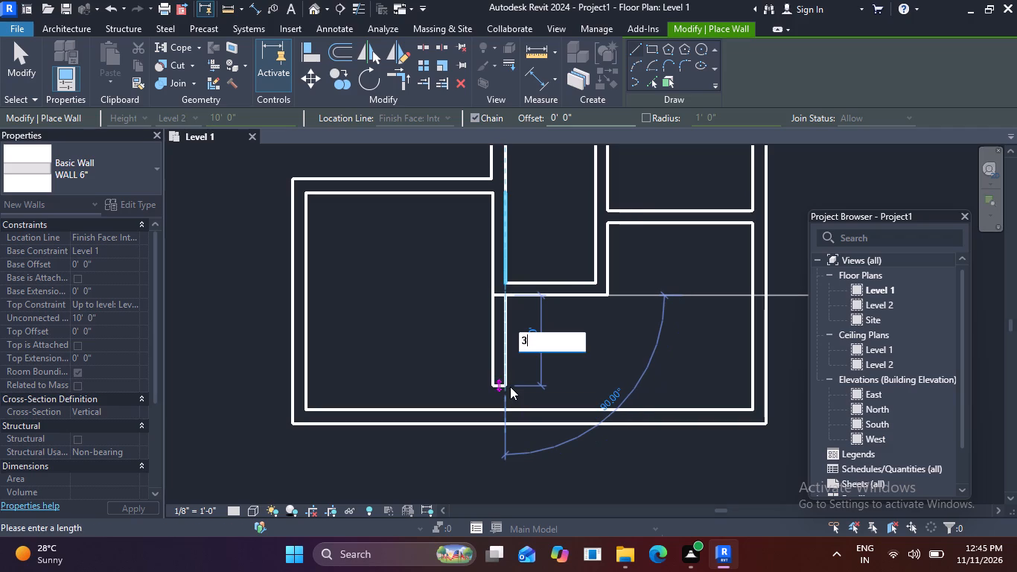
{"action": "key", "text": "apostrophe"}
{"action": "key", "text": "Return"}
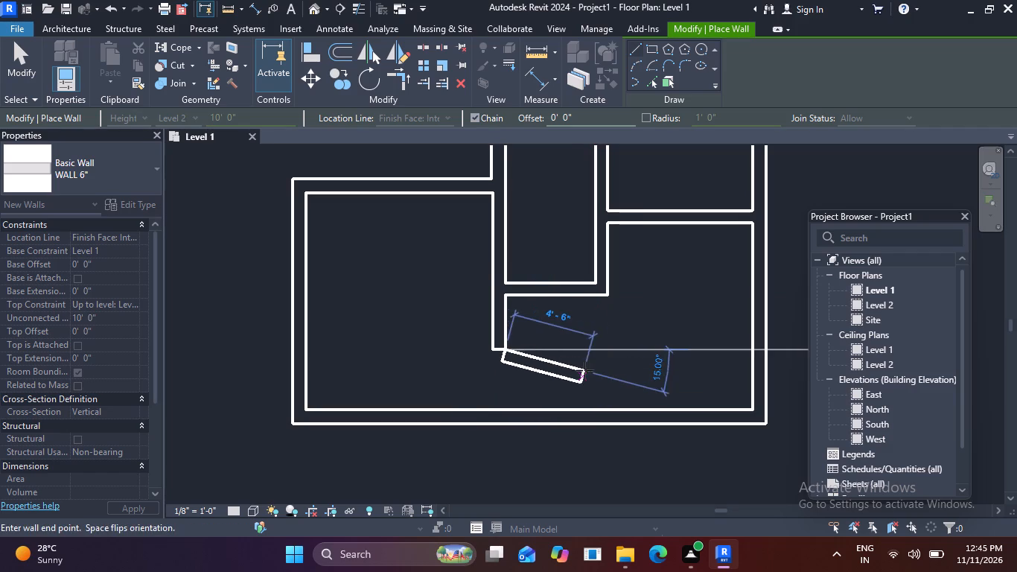
{"action": "key", "text": "Escape"}
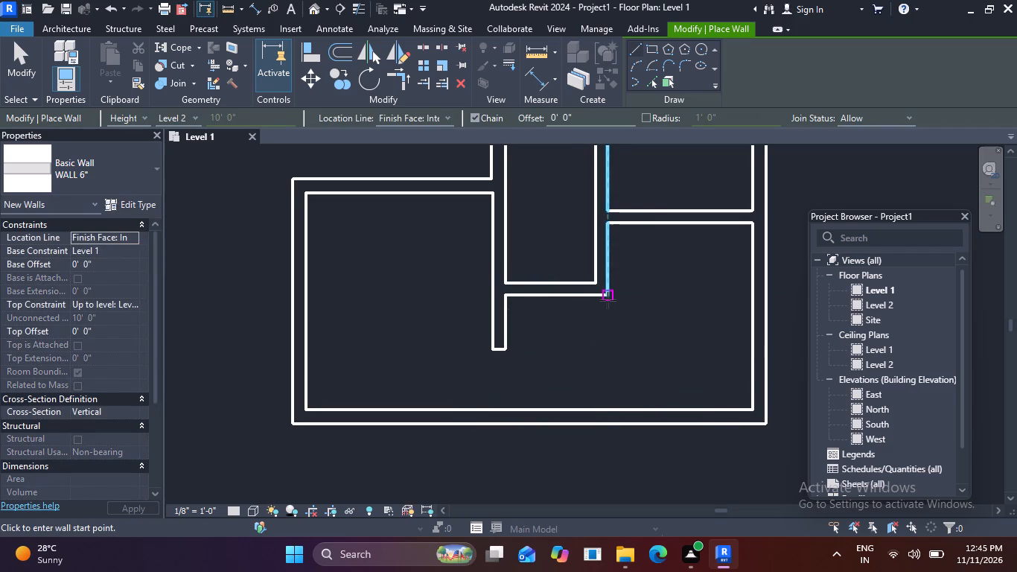
Draw a matching 3' WALL 6" wall downward from the room's bottom-right corner, flipped to align with the right partition.
{"action": "left_click", "coordinate": [608, 300]}
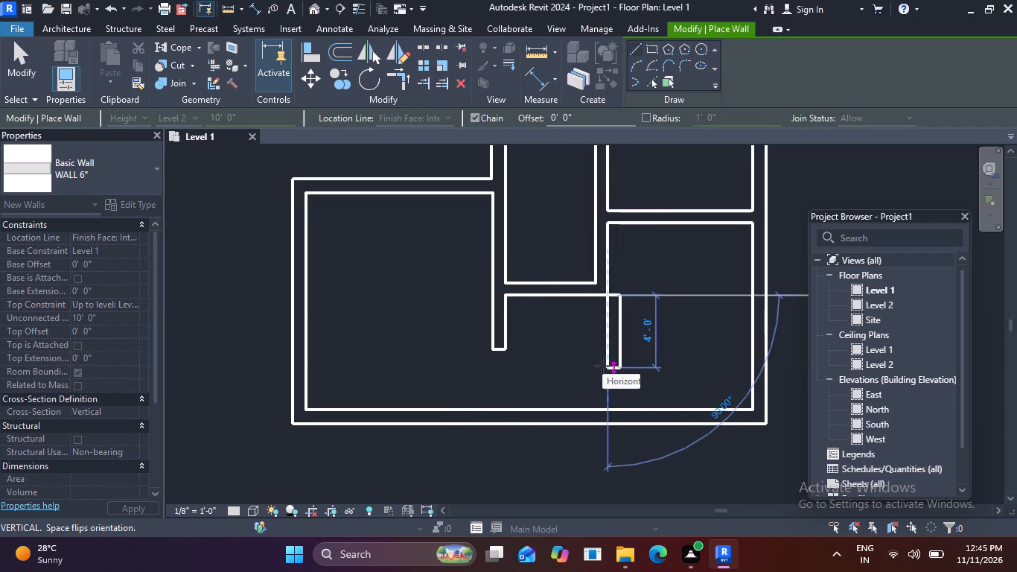
{"action": "key", "text": "space"}
{"action": "type", "text": "3'"}
{"action": "key", "text": "Return"}
{"action": "key", "text": "Escape"}
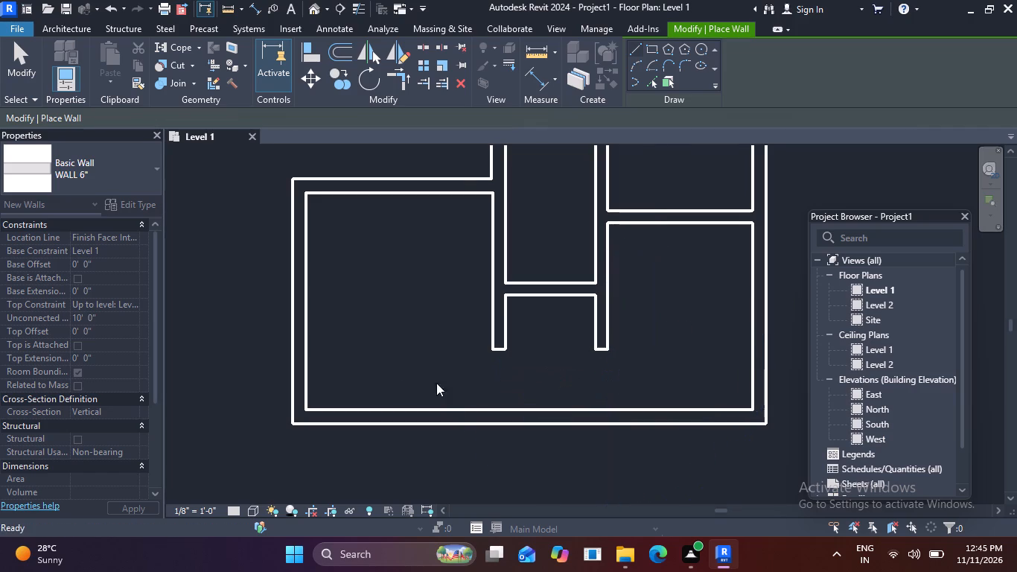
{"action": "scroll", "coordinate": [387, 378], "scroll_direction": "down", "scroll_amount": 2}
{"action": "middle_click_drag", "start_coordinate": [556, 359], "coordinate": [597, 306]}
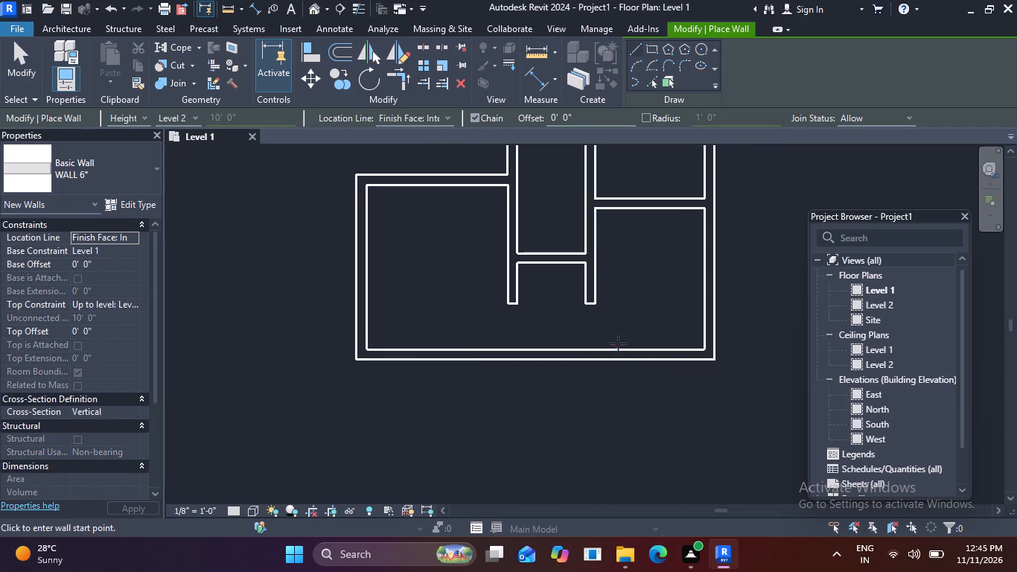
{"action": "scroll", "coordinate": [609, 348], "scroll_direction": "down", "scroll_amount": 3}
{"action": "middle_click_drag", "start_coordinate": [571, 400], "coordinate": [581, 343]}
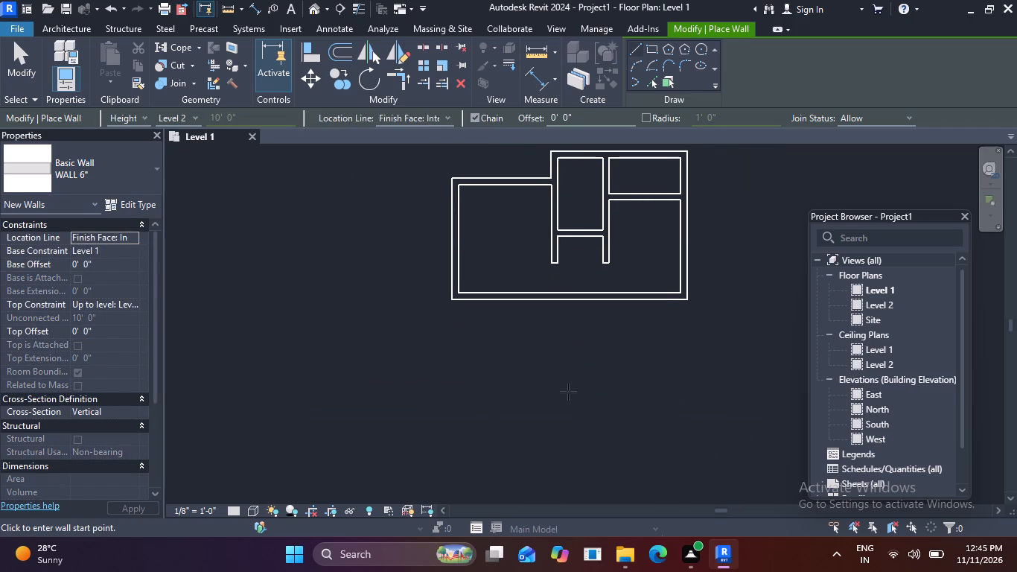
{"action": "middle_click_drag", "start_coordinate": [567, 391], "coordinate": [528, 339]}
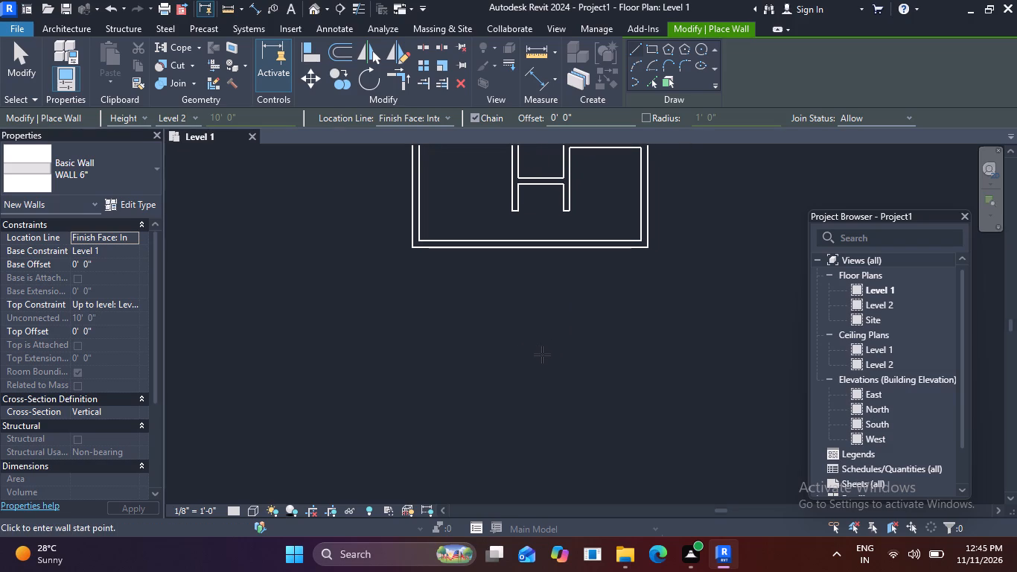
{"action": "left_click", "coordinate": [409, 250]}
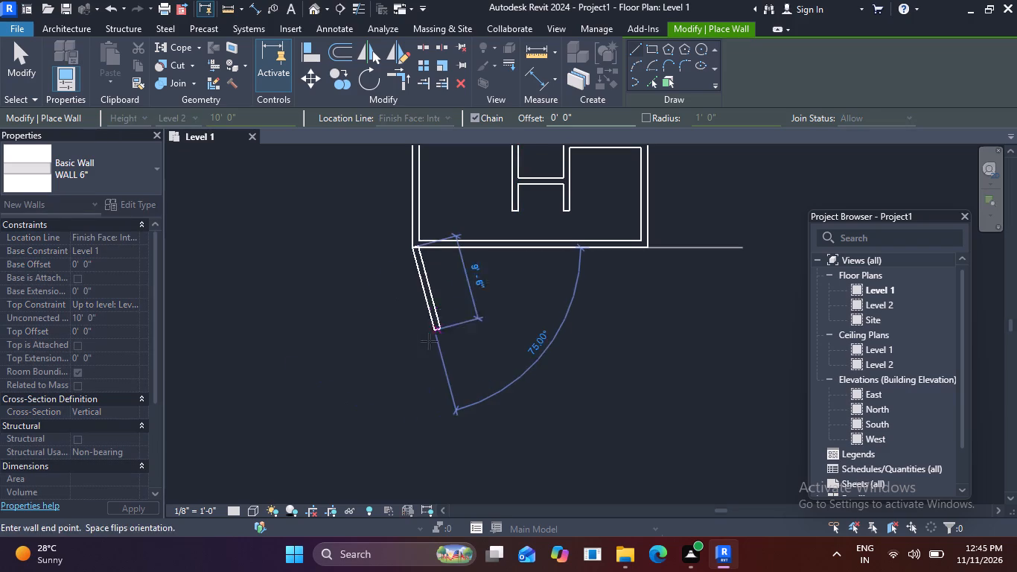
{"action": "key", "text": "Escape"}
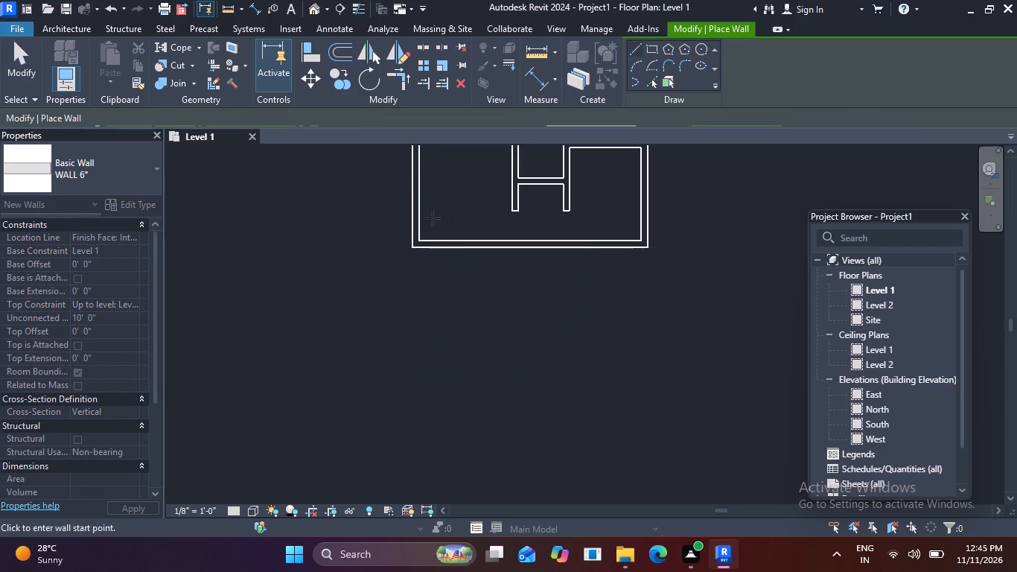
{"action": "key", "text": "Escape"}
Draw a 10' WALL 9" wall downward from the building's lower-left outer corner, in line with the left exterior wall.
{"action": "left_click", "coordinate": [419, 217]}
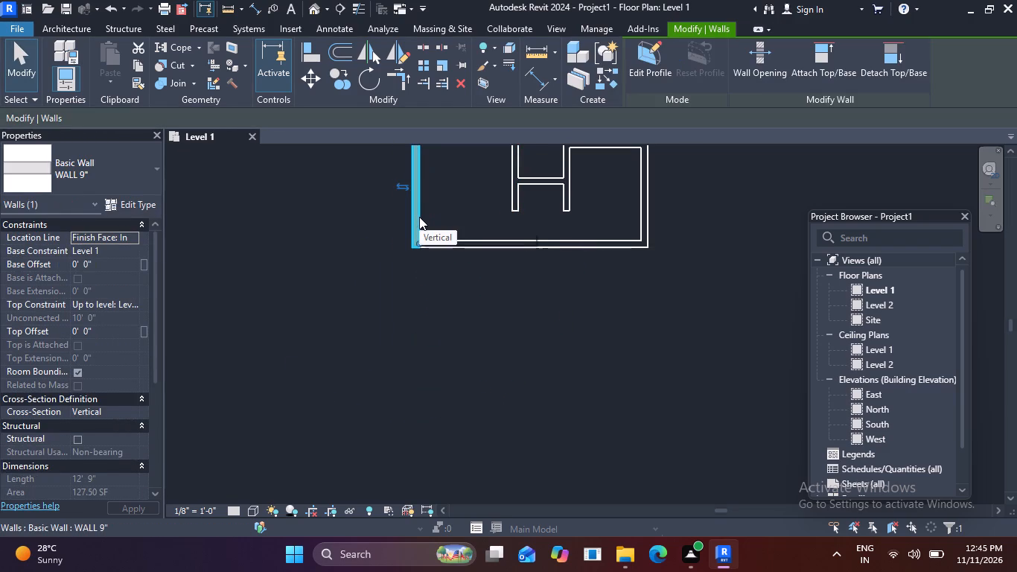
{"action": "type", "text": "CS"}
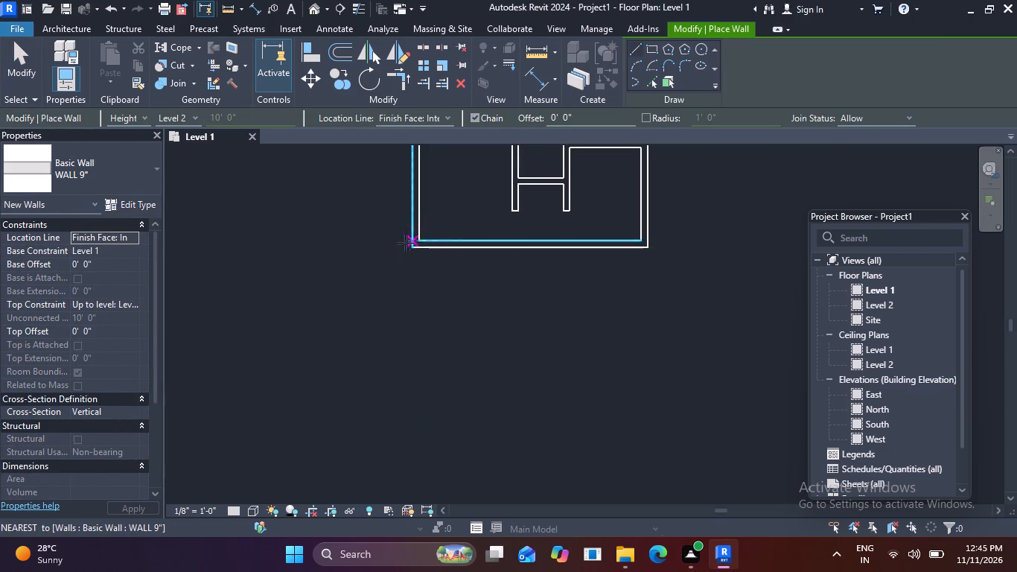
{"action": "left_click", "coordinate": [413, 247]}
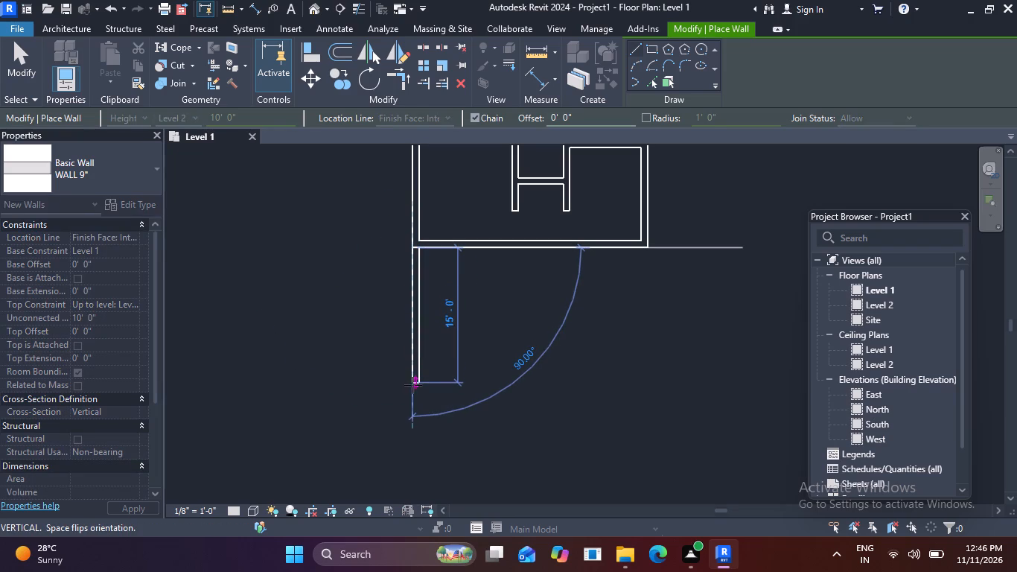
{"action": "type", "text": "10"}
{"action": "key", "text": "apostrophe"}
{"action": "key", "text": "Return"}
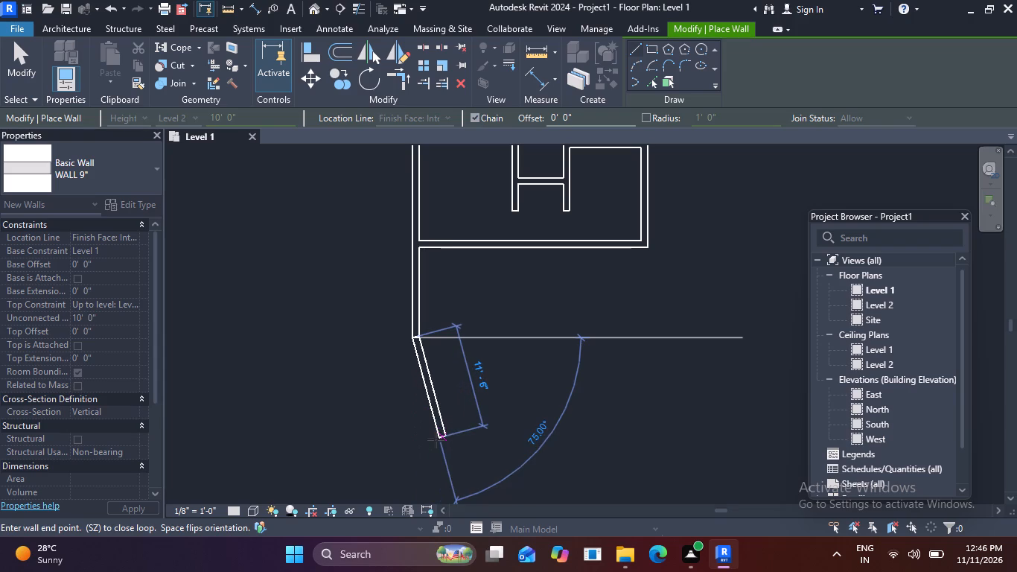
{"action": "key", "text": "Escape"}
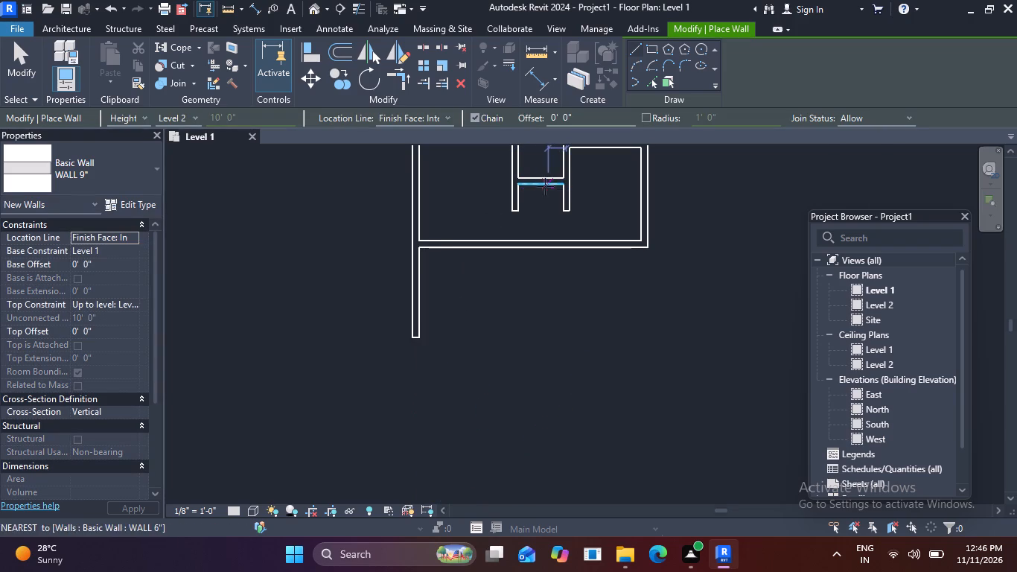
{"action": "key", "text": "Escape"}
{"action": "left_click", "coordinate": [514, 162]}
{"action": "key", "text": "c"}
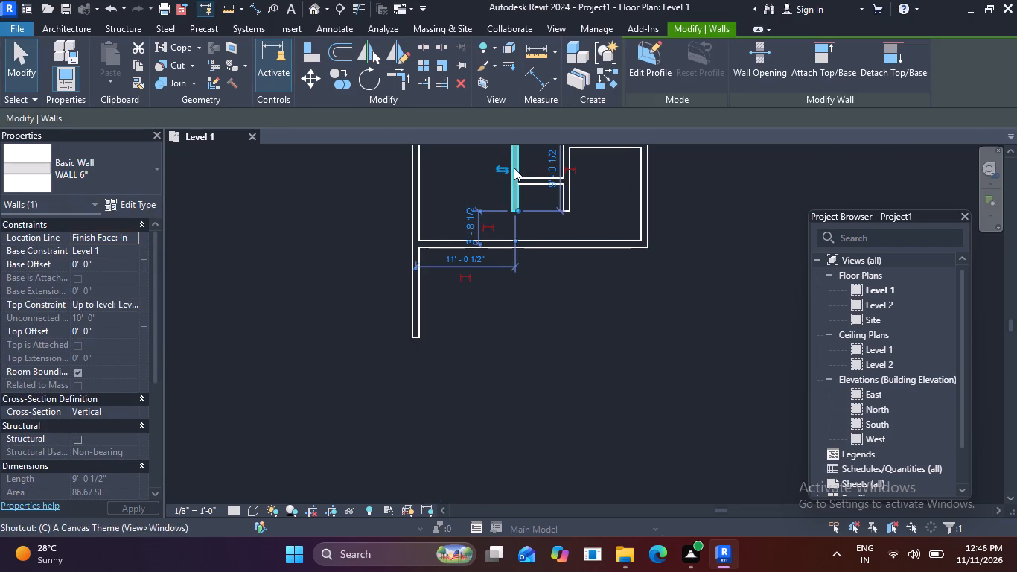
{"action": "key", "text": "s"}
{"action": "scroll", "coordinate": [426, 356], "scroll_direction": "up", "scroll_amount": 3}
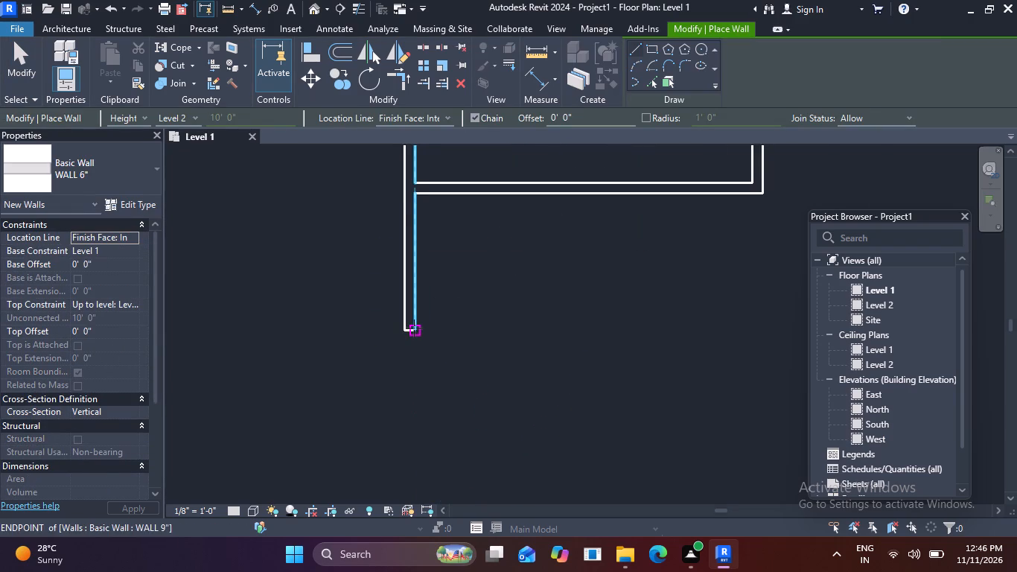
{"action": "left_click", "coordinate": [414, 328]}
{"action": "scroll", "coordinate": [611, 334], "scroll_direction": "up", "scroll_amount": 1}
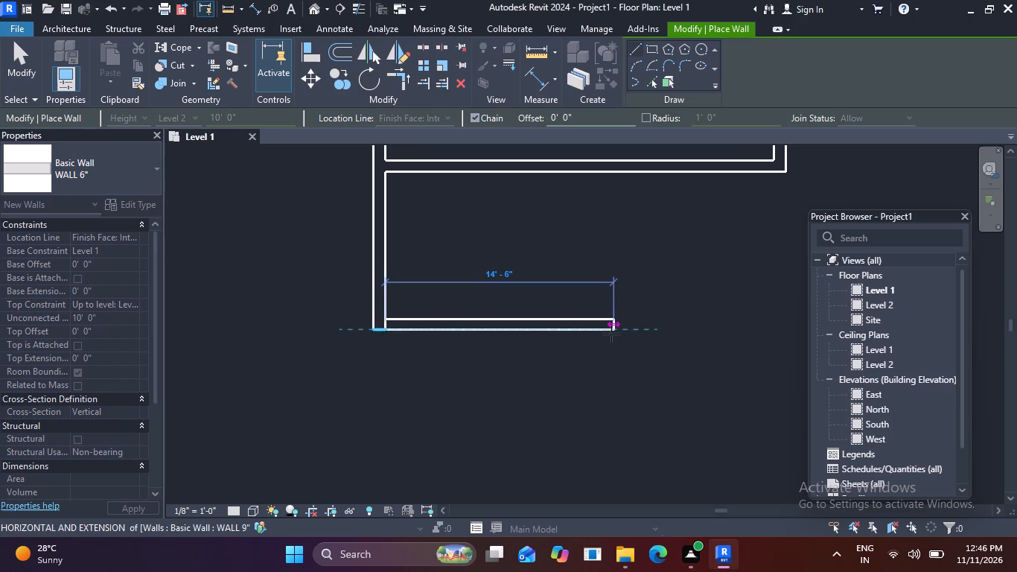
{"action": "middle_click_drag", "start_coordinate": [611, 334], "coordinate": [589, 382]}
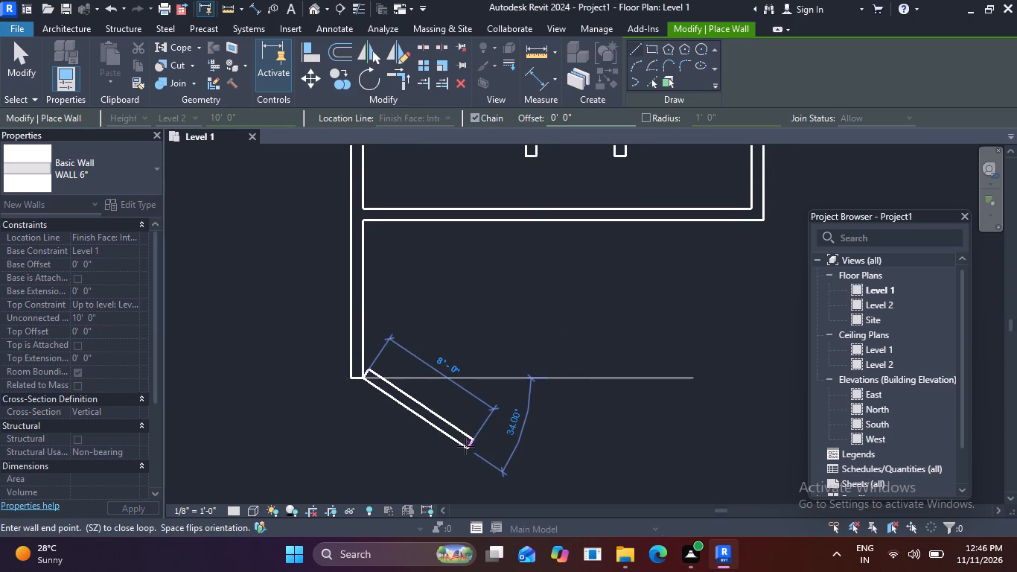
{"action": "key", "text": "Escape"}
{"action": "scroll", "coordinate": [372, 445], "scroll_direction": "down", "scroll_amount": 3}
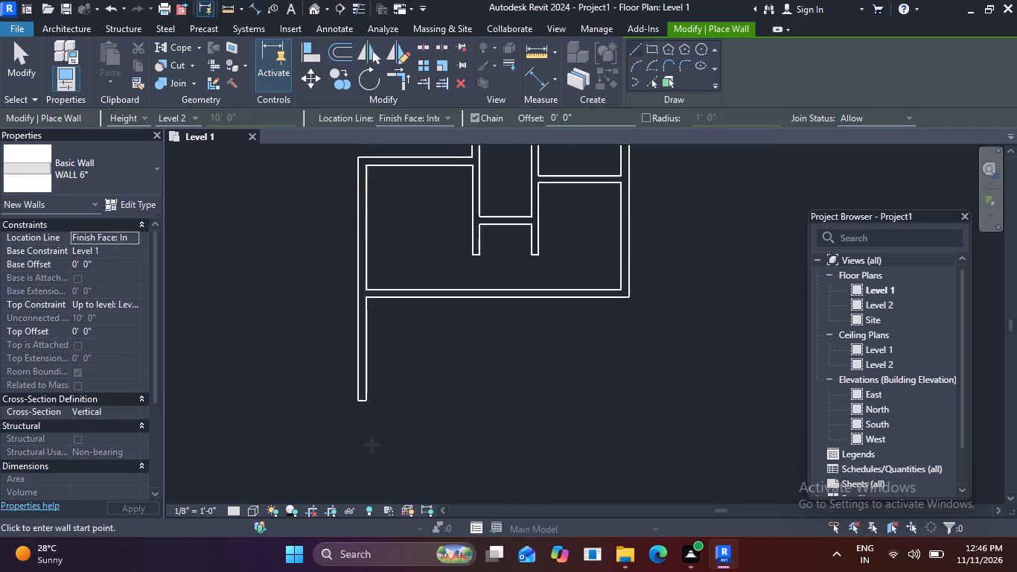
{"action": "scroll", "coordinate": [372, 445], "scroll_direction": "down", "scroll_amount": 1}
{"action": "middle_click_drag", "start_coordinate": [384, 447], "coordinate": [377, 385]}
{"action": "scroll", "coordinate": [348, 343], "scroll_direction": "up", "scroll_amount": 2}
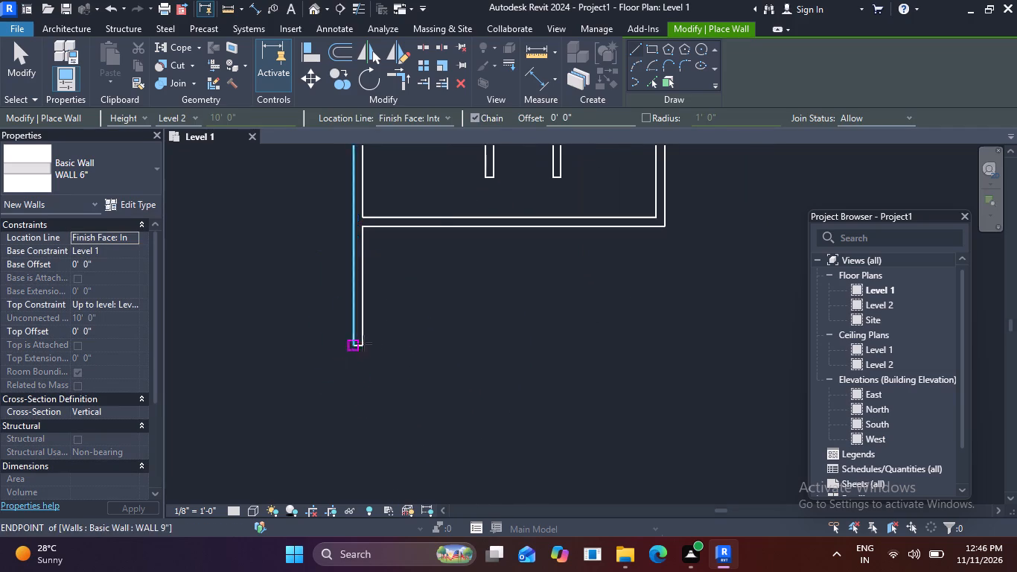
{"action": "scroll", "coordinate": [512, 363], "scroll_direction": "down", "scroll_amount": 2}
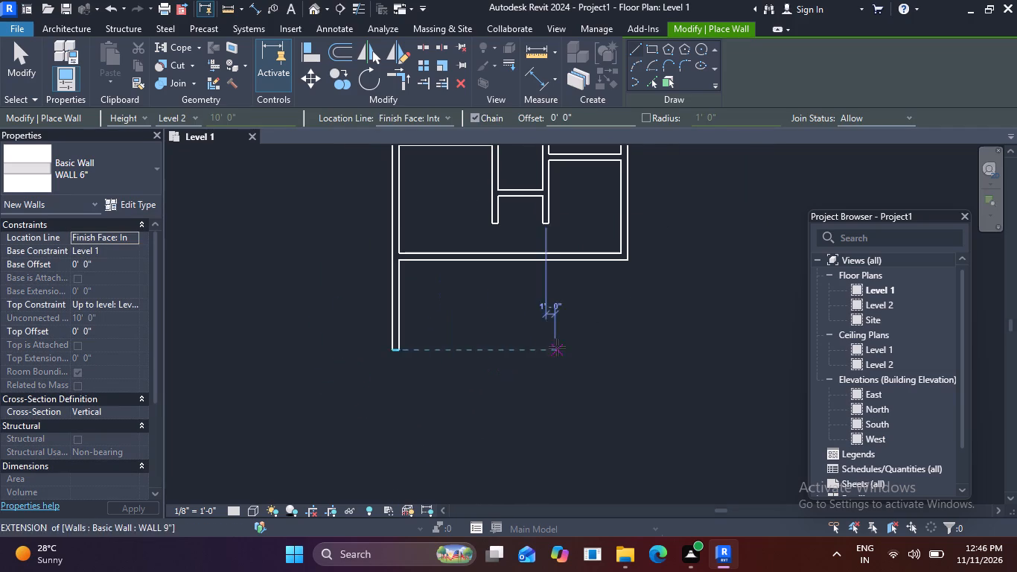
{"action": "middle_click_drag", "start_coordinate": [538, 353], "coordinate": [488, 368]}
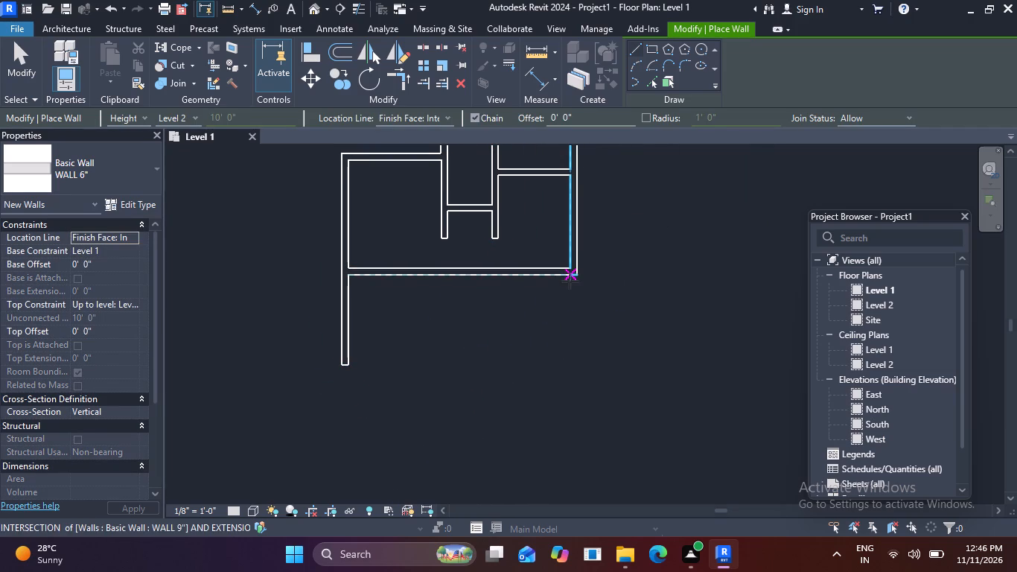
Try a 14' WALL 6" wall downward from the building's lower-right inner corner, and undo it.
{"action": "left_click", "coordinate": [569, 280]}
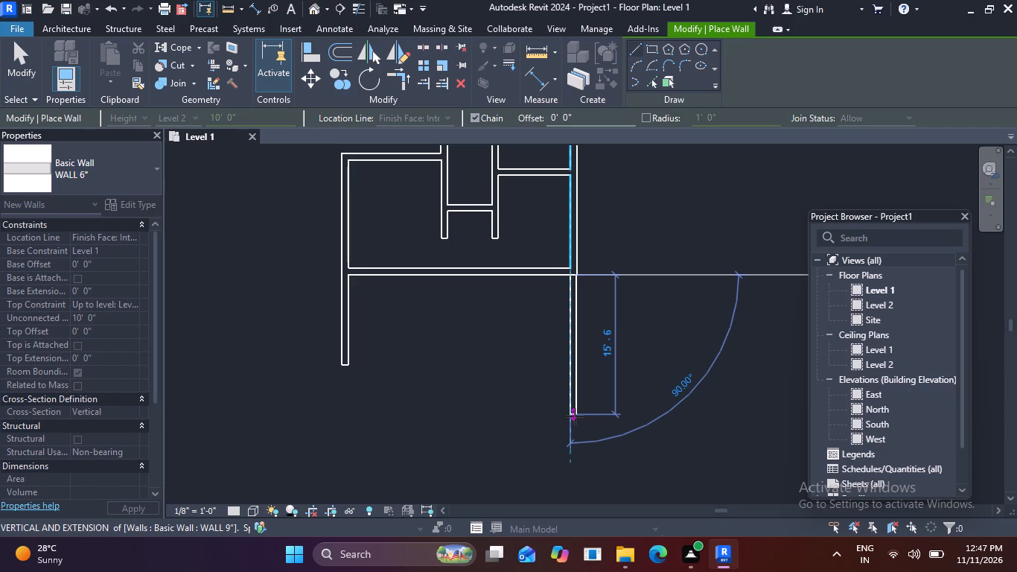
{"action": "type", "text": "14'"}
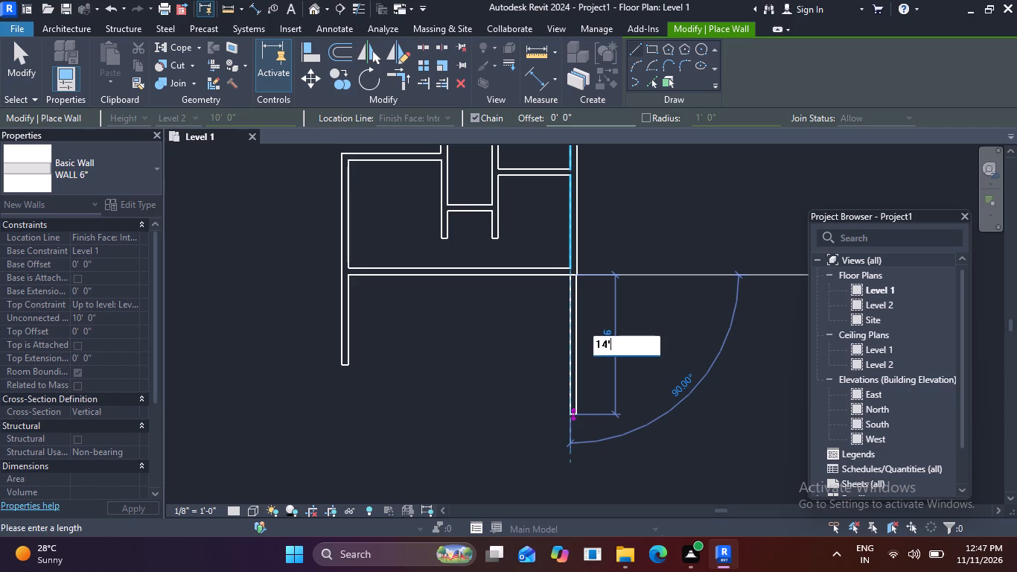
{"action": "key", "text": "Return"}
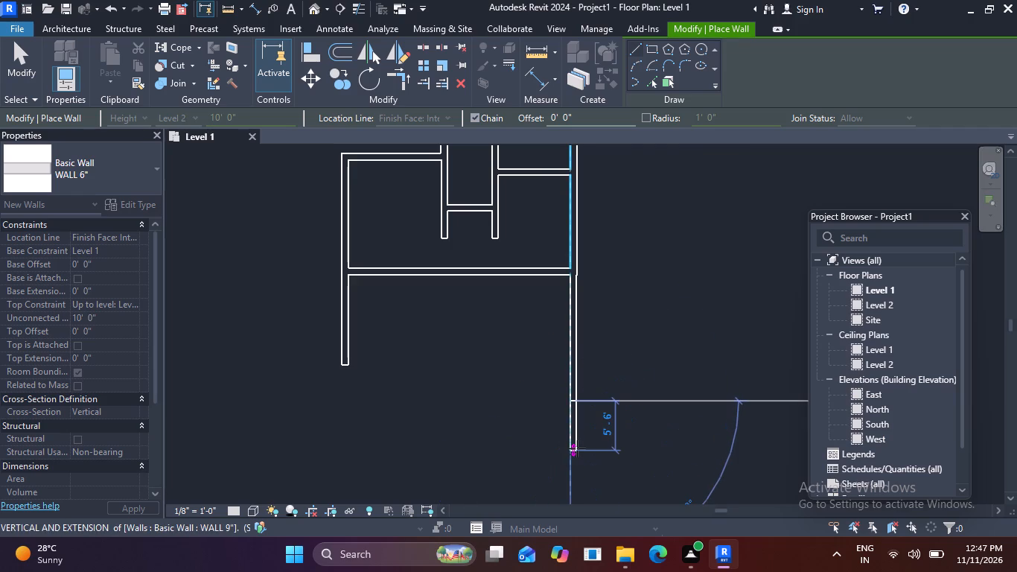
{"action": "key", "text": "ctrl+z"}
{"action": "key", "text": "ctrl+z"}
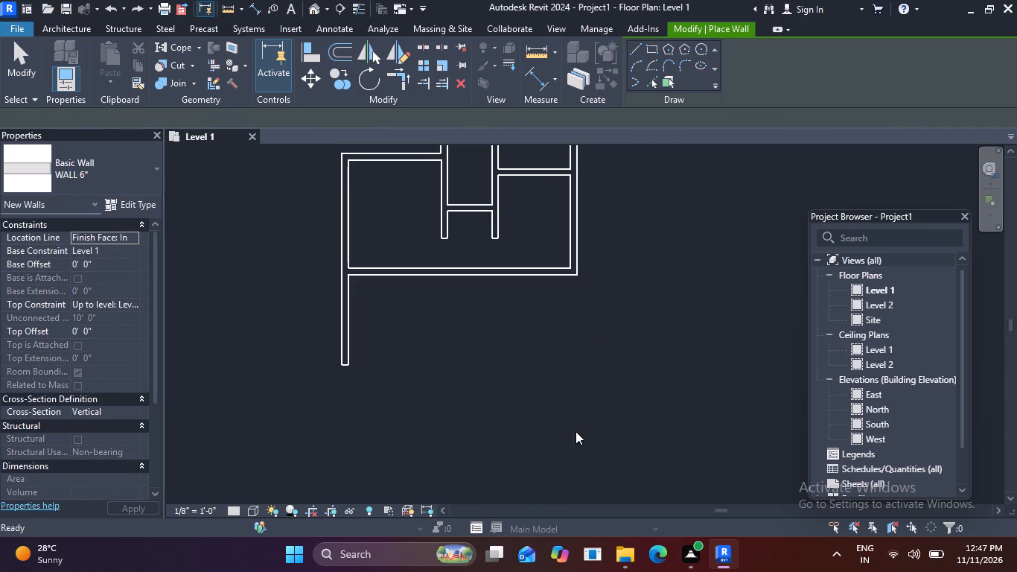
Draw a 10' WALL 6" wall and a further 14' length downward from the building's lower-right corner, in line with the right exterior wall.
{"action": "left_click", "coordinate": [568, 281]}
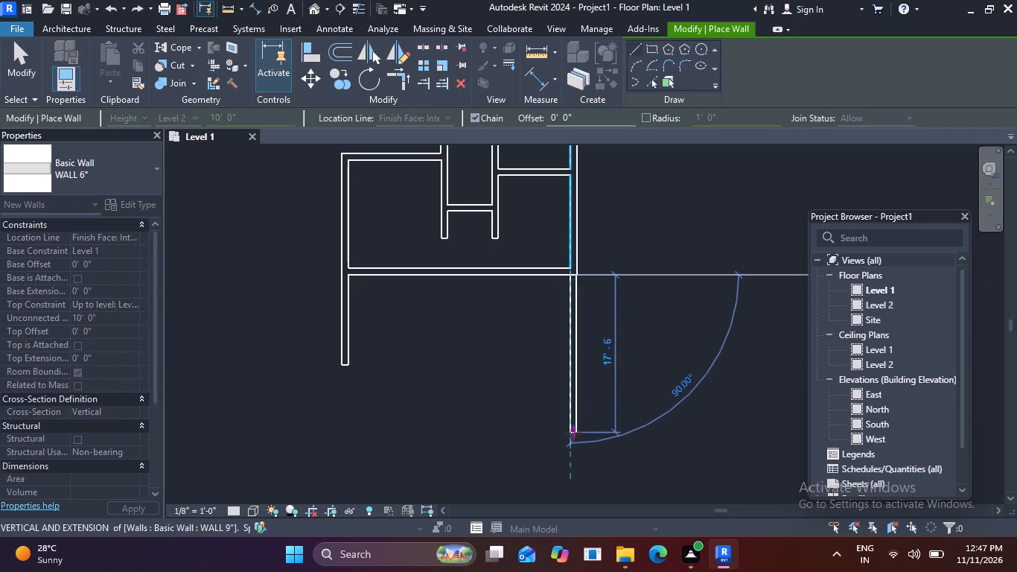
{"action": "key", "text": "1"}
{"action": "type", "text": "0'"}
{"action": "key", "text": "Return"}
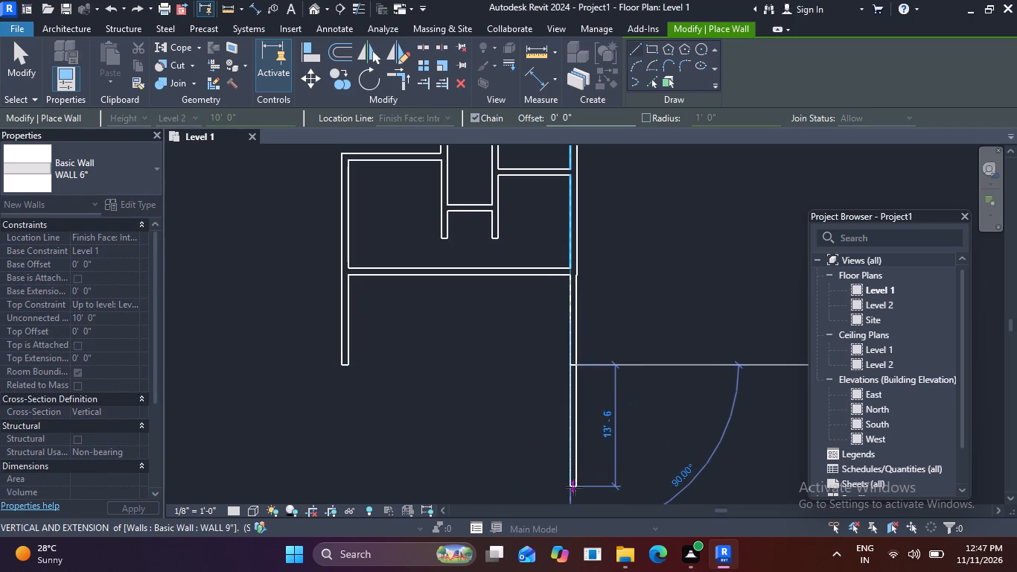
{"action": "type", "text": "14"}
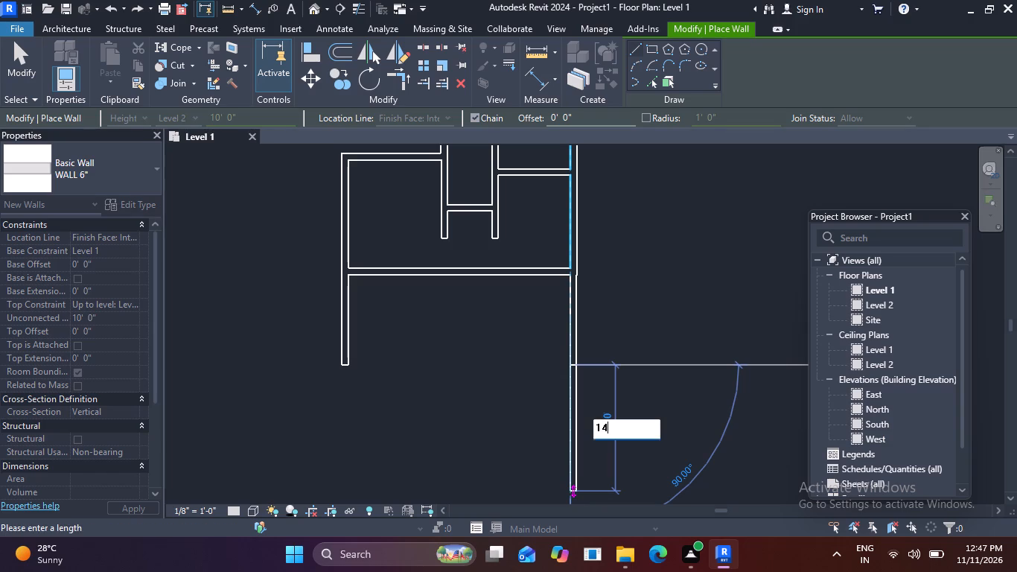
{"action": "key", "text": "apostrophe"}
{"action": "key", "text": "Return"}
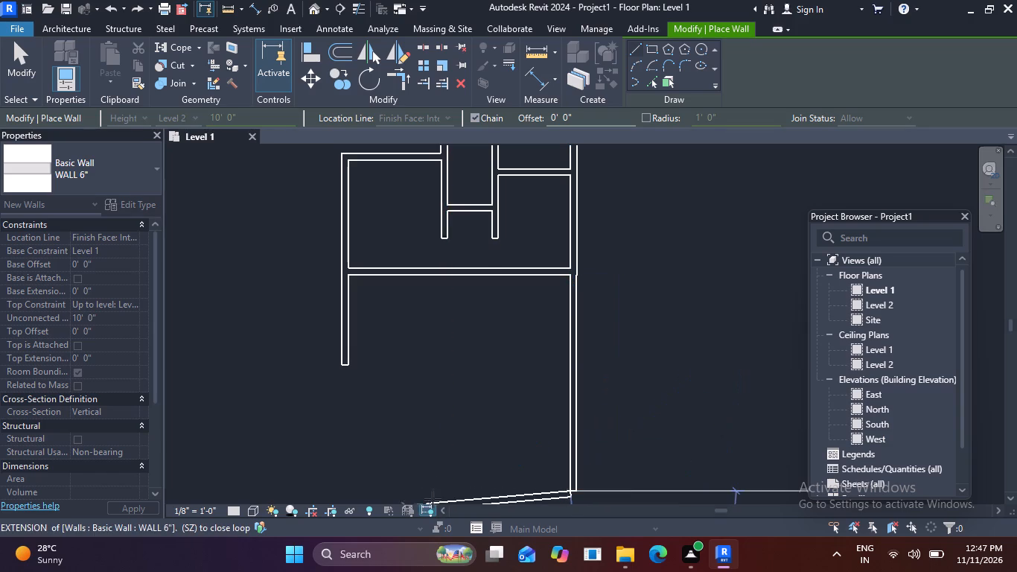
Continue the WALL 6" chain leftward from the new wall's lower end with an 11' segment and a 5' segment.
{"action": "middle_click_drag", "start_coordinate": [444, 469], "coordinate": [435, 361]}
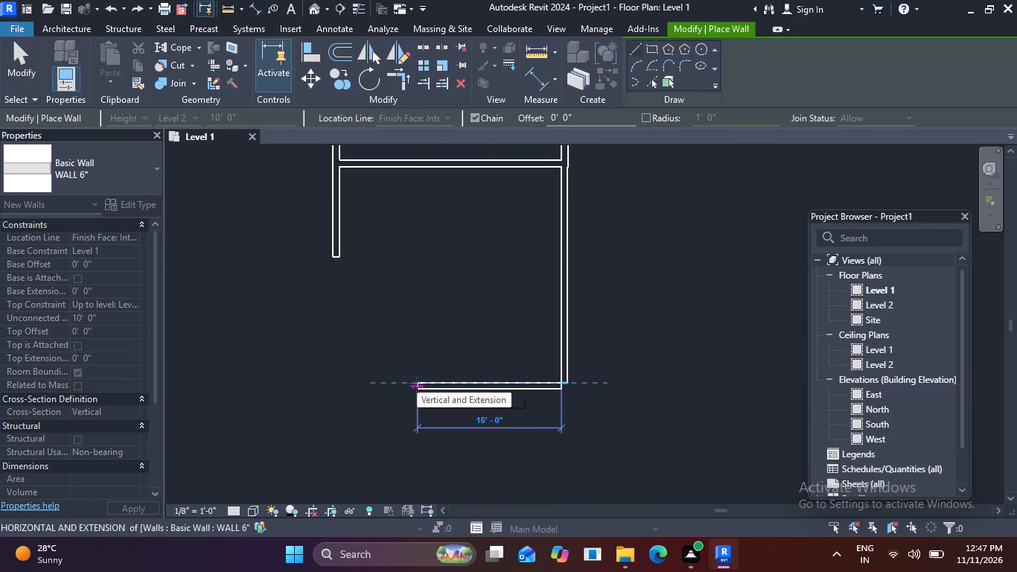
{"action": "type", "text": "11'"}
{"action": "key", "text": "Return"}
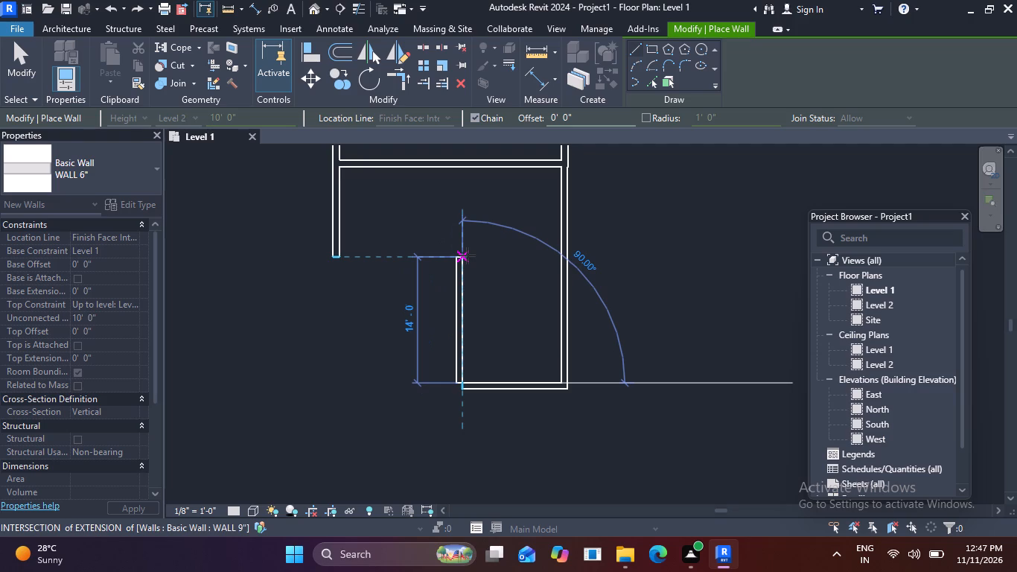
{"action": "scroll", "coordinate": [460, 261], "scroll_direction": "down", "scroll_amount": 1}
{"action": "middle_click_drag", "start_coordinate": [461, 273], "coordinate": [470, 315]}
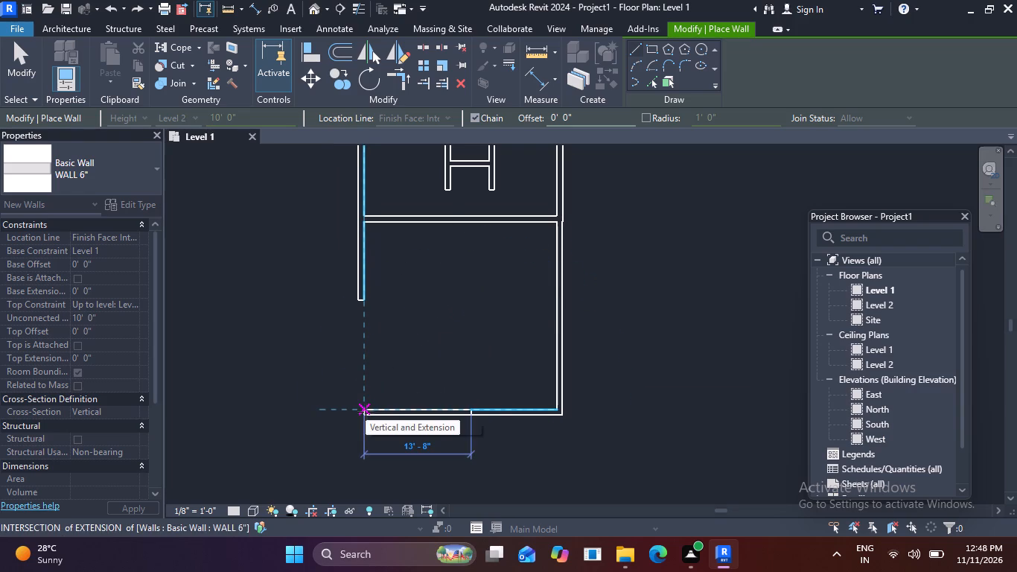
{"action": "type", "text": "5'"}
{"action": "key", "text": "Return"}
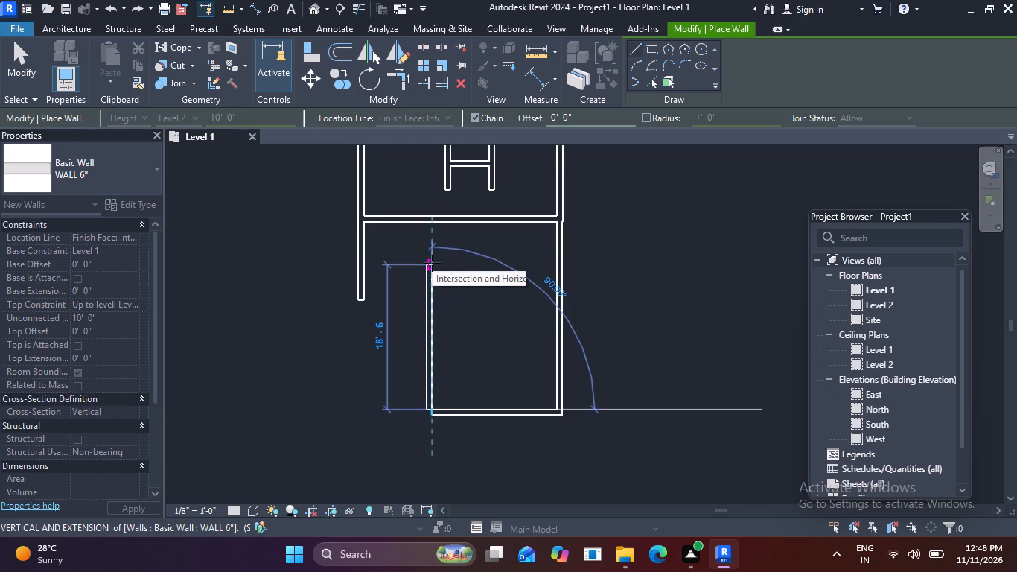
{"action": "key", "text": "Escape"}
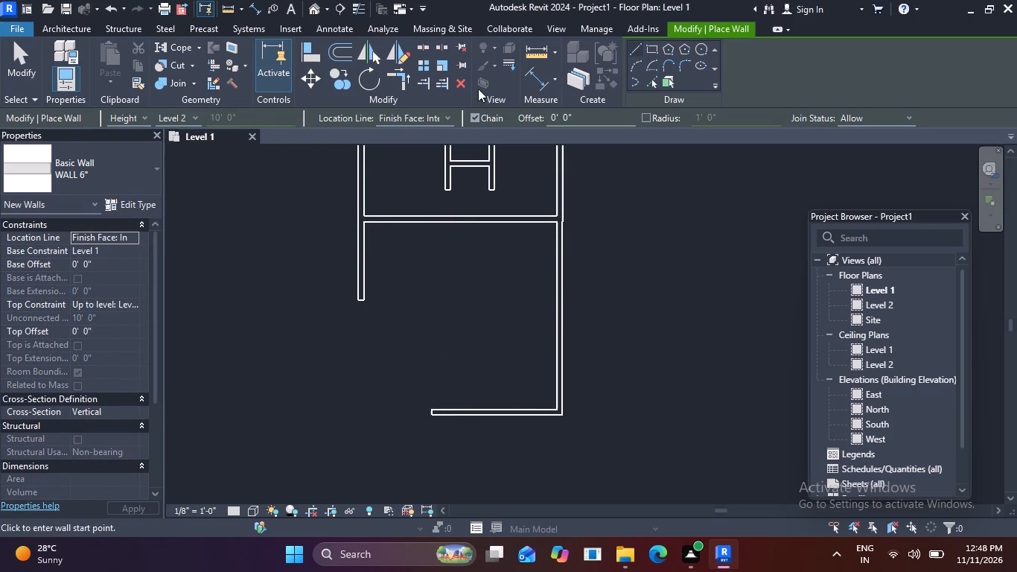
{"action": "key", "text": "Escape"}
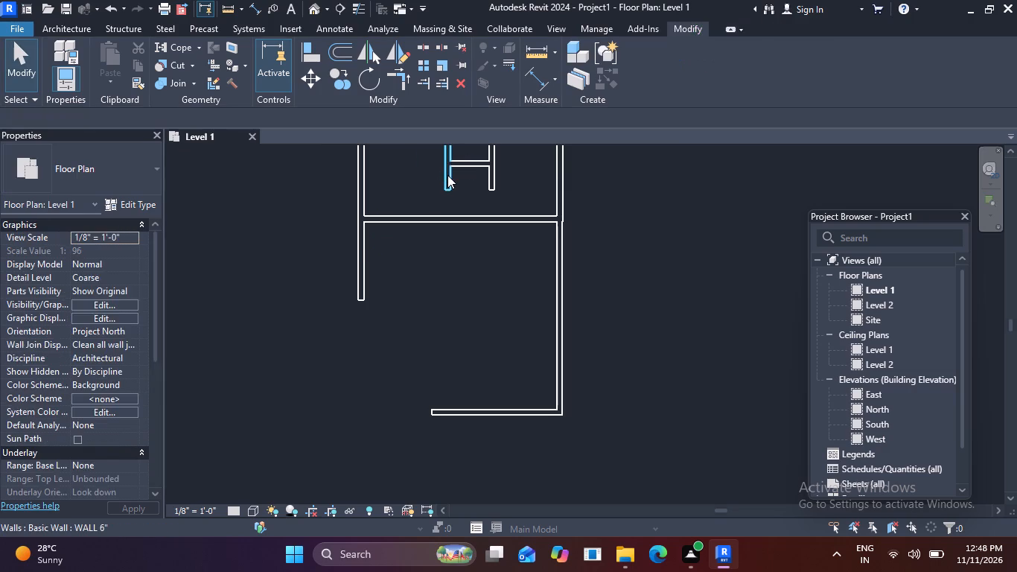
Draw WALL 6" walls from the left WALL 9" wall's free end, 8'-8" across (flipped) and 14' down to the bottom wall's free end.
{"action": "left_click", "coordinate": [447, 175]}
{"action": "key", "text": "c"}
{"action": "key", "text": "s"}
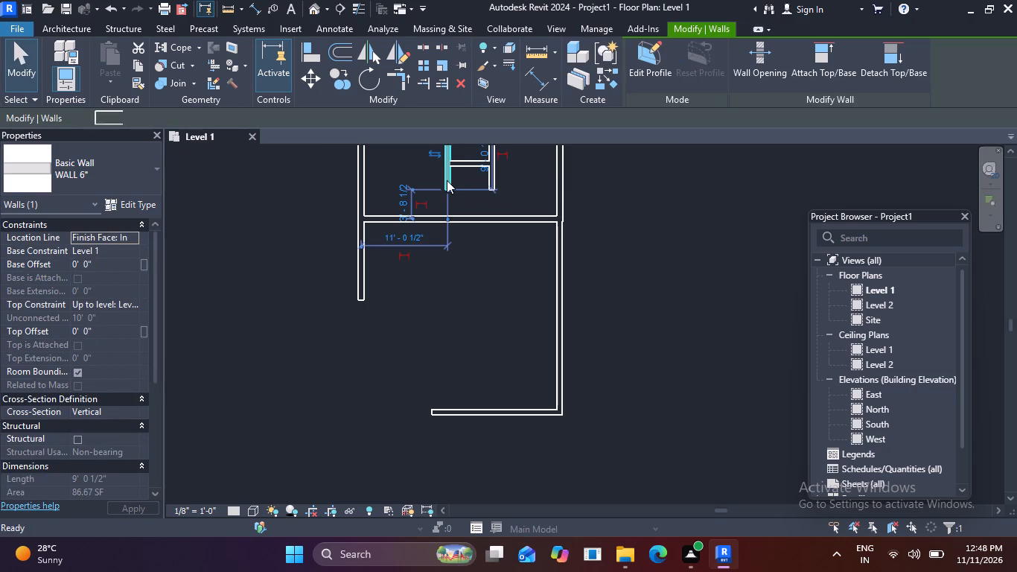
{"action": "left_click", "coordinate": [363, 299]}
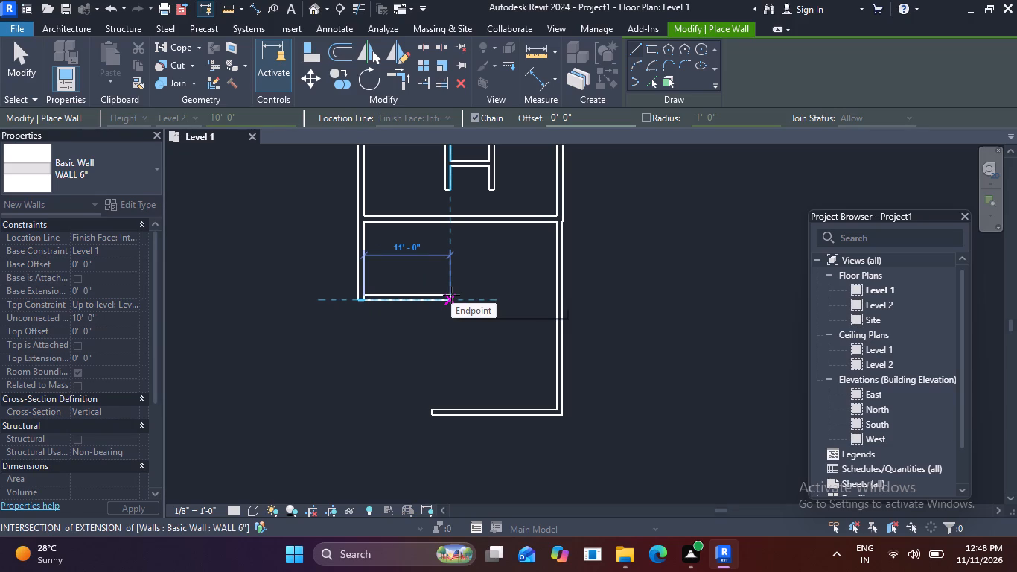
{"action": "key", "text": "space"}
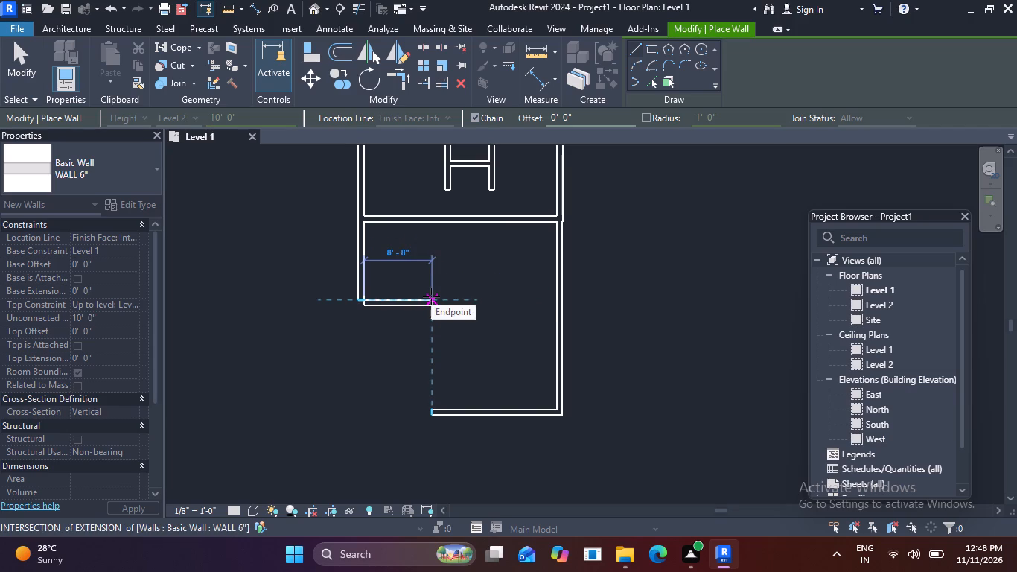
{"action": "left_click", "coordinate": [431, 296]}
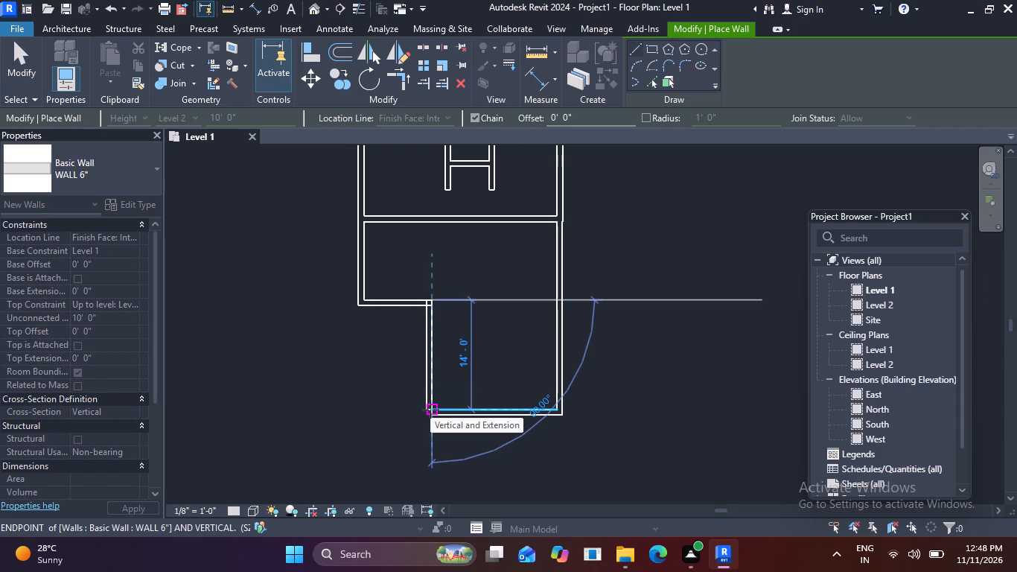
{"action": "left_click", "coordinate": [430, 413]}
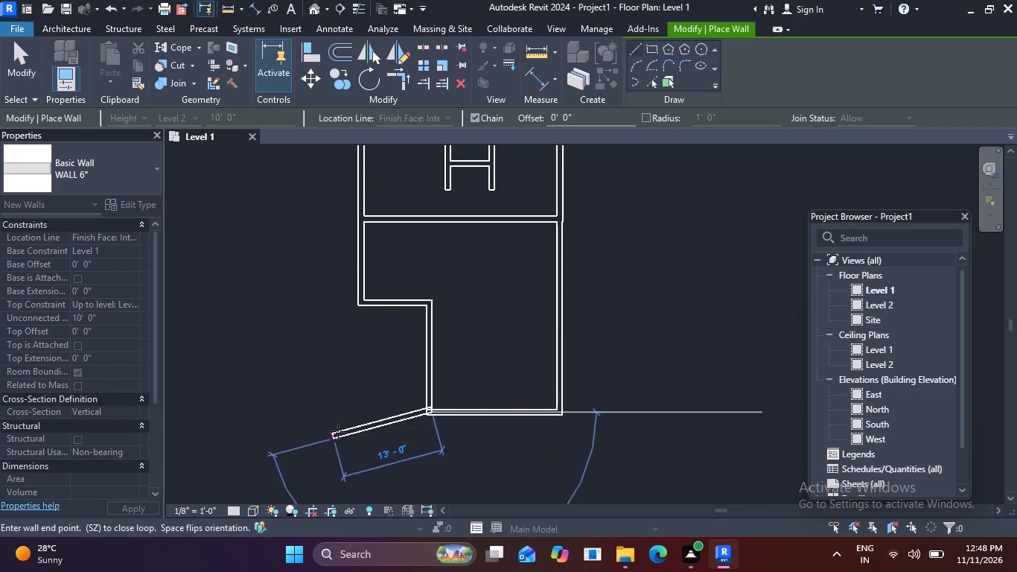
{"action": "key", "text": "grave"}
{"action": "key", "text": "Escape"}
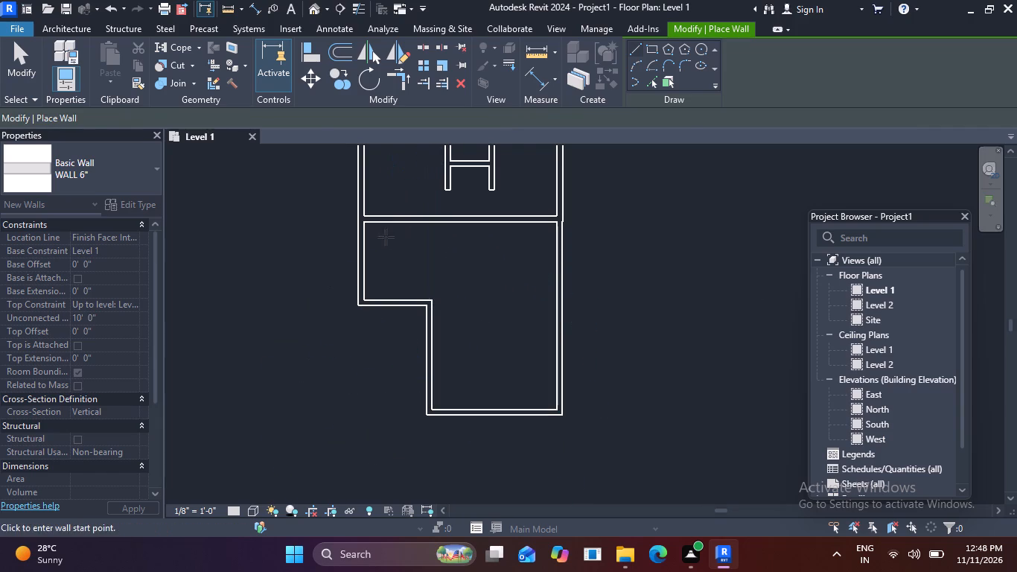
{"action": "key", "text": "Escape"}
Draw WALL 9" walls 14' down from the left exterior wall's lower corner and about 8'-9" across to the bottom wall, enclosing the corner room.
{"action": "left_click", "coordinate": [358, 256]}
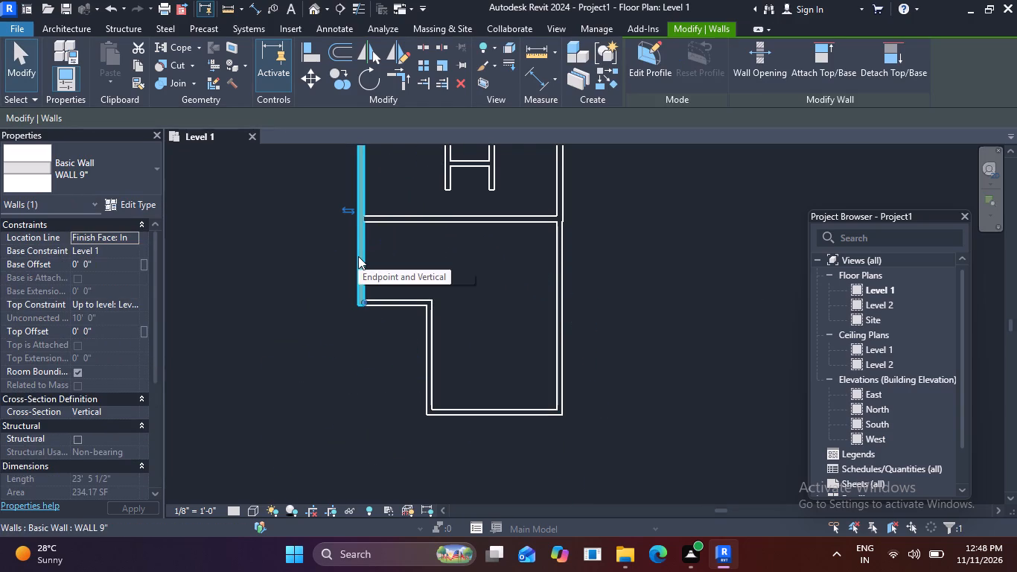
{"action": "type", "text": "CS"}
{"action": "left_click", "coordinate": [356, 307]}
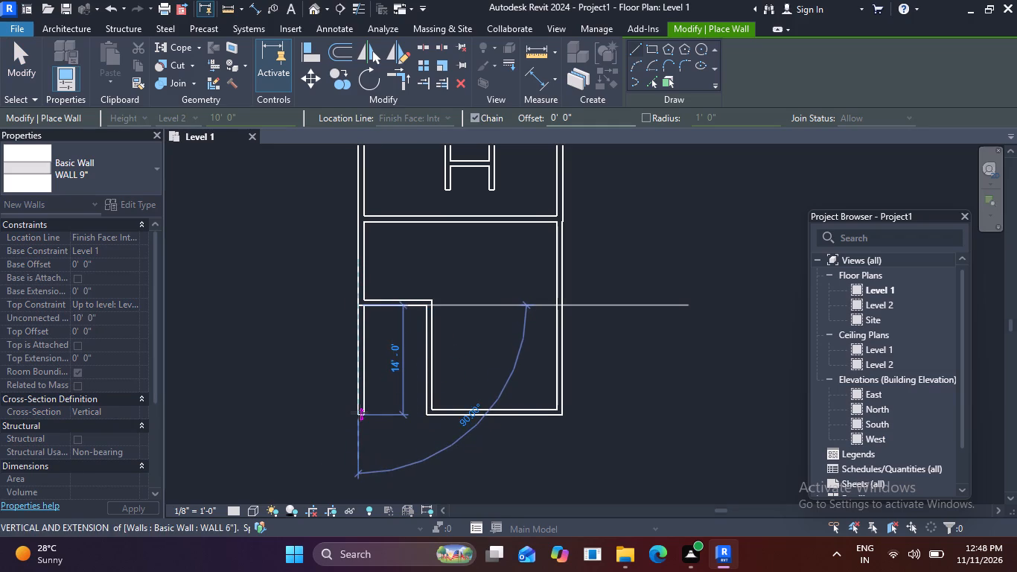
{"action": "left_click", "coordinate": [360, 415]}
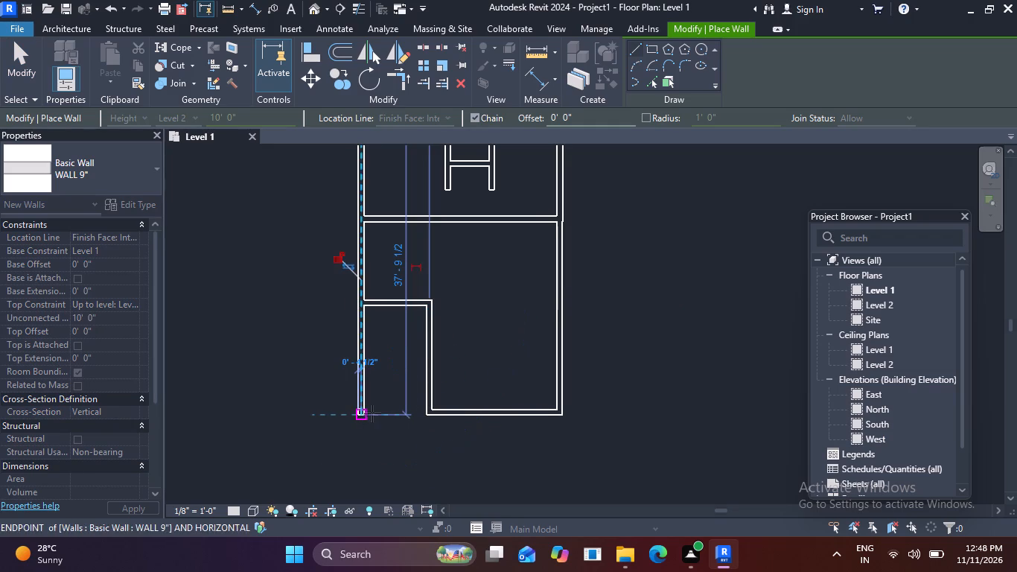
{"action": "scroll", "coordinate": [431, 410], "scroll_direction": "up", "scroll_amount": 4}
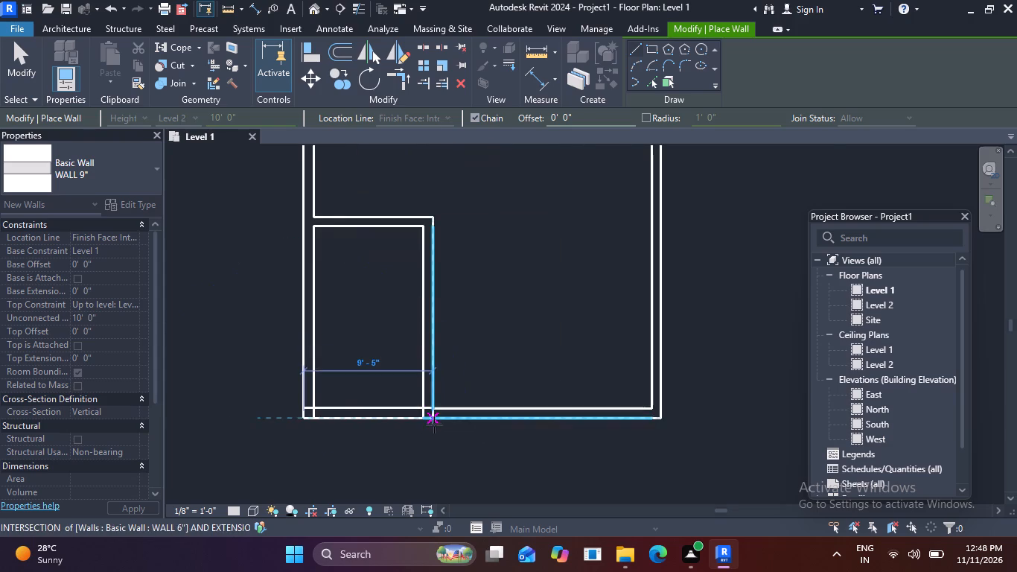
{"action": "scroll", "coordinate": [433, 425], "scroll_direction": "up", "scroll_amount": 4}
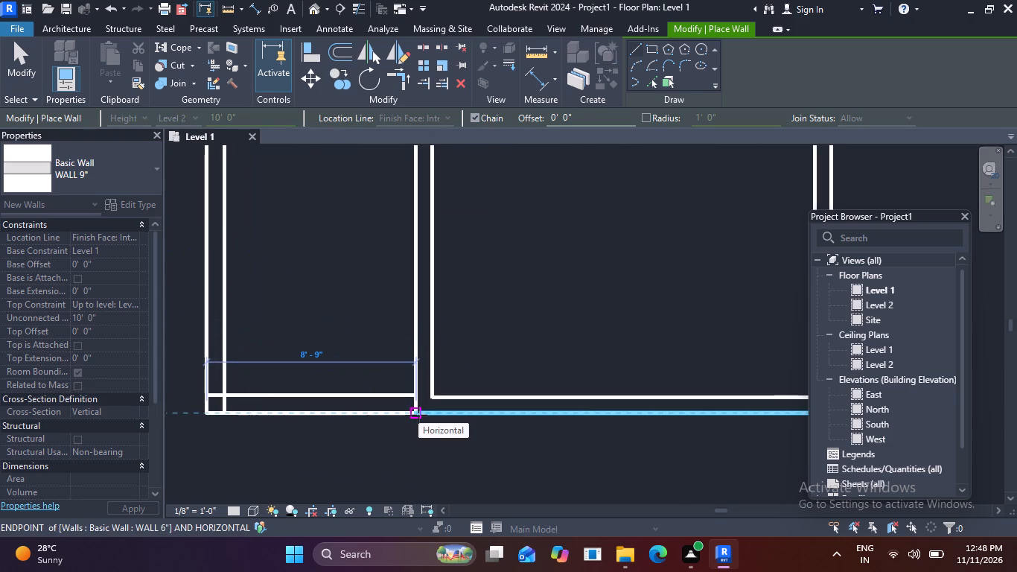
{"action": "left_click", "coordinate": [418, 415]}
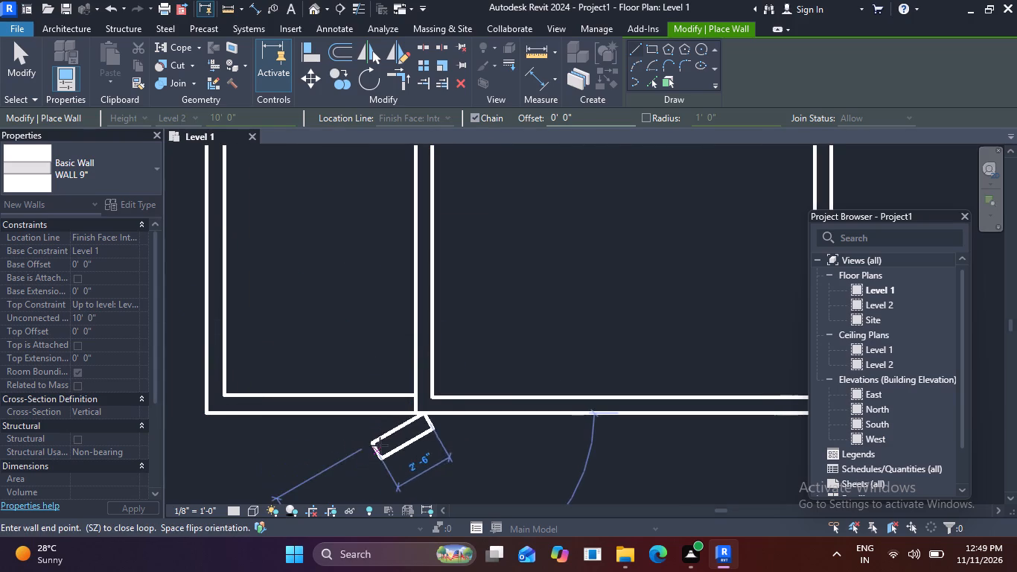
{"action": "key", "text": "Escape"}
{"action": "scroll", "coordinate": [452, 434], "scroll_direction": "down", "scroll_amount": 7}
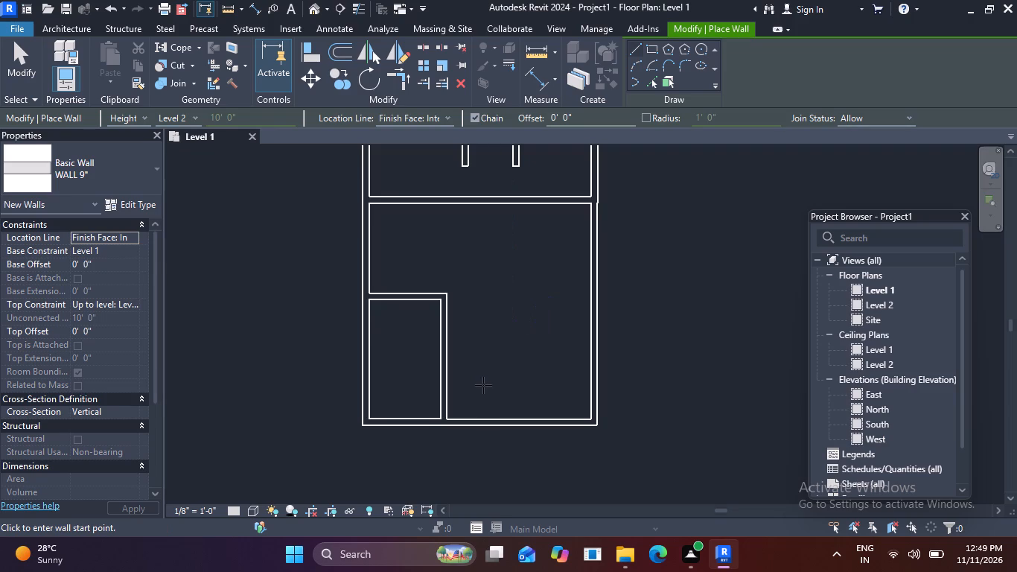
{"action": "middle_click_drag", "start_coordinate": [506, 378], "coordinate": [485, 325]}
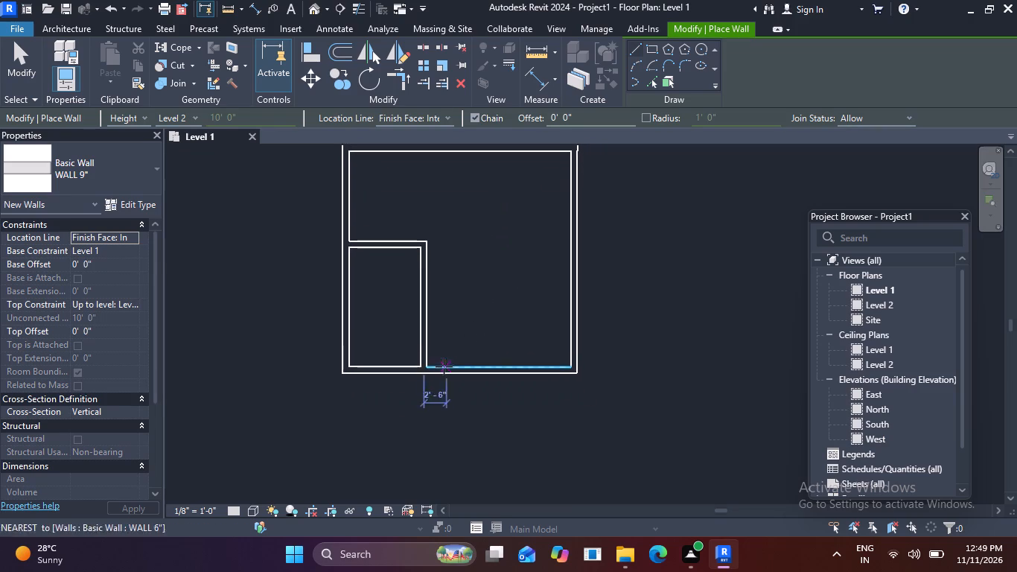
{"action": "key", "text": "Escape"}
Try to place W10X49 structural columns at and just outside the lower-left exterior corner of the corner room.
{"action": "scroll", "coordinate": [418, 362], "scroll_direction": "up", "scroll_amount": 5}
{"action": "middle_click_drag", "start_coordinate": [469, 346], "coordinate": [501, 294]}
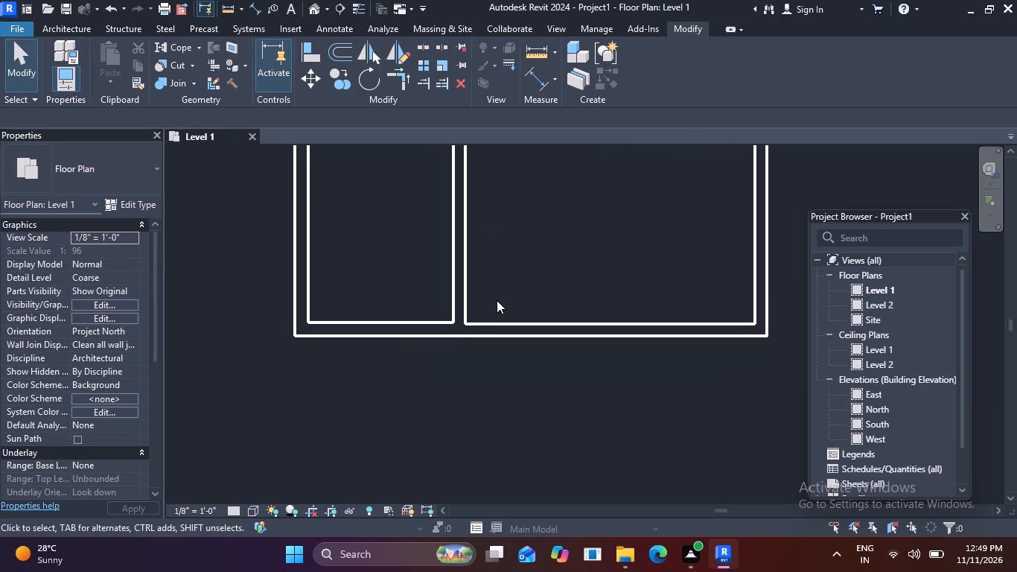
{"action": "scroll", "coordinate": [451, 328], "scroll_direction": "up", "scroll_amount": 1}
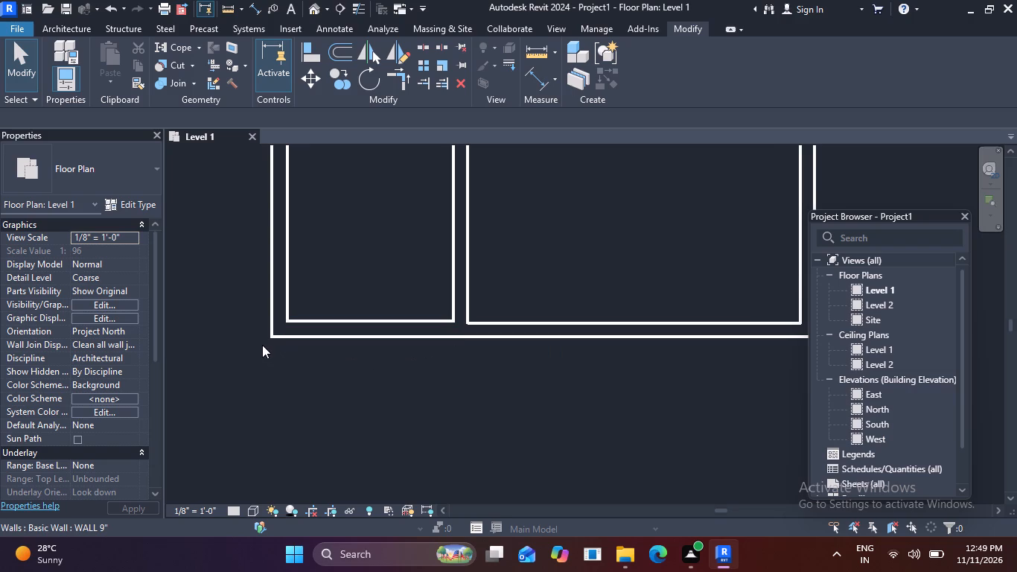
{"action": "key", "text": "Escape"}
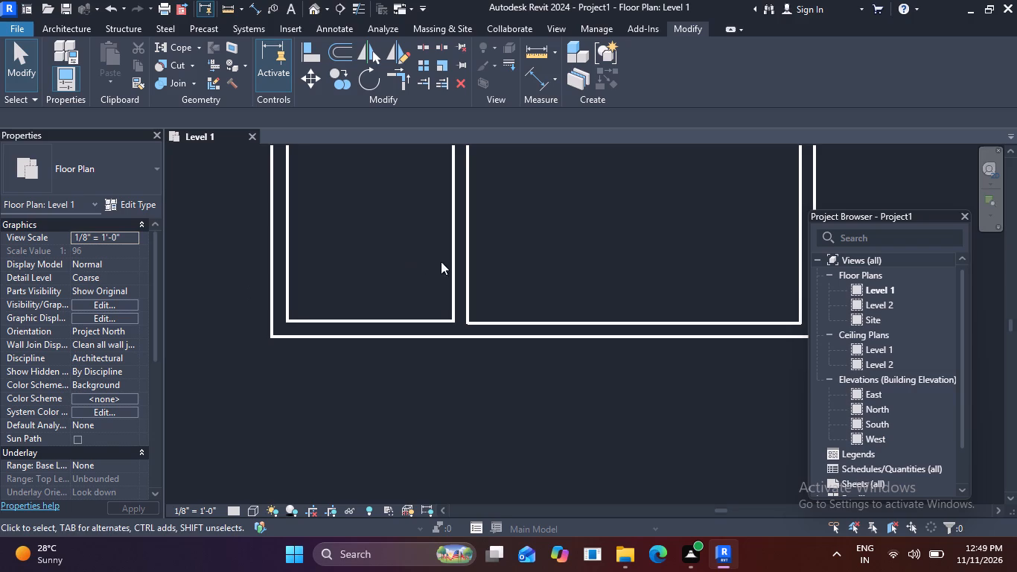
{"action": "scroll", "coordinate": [472, 209], "scroll_direction": "down", "scroll_amount": 1}
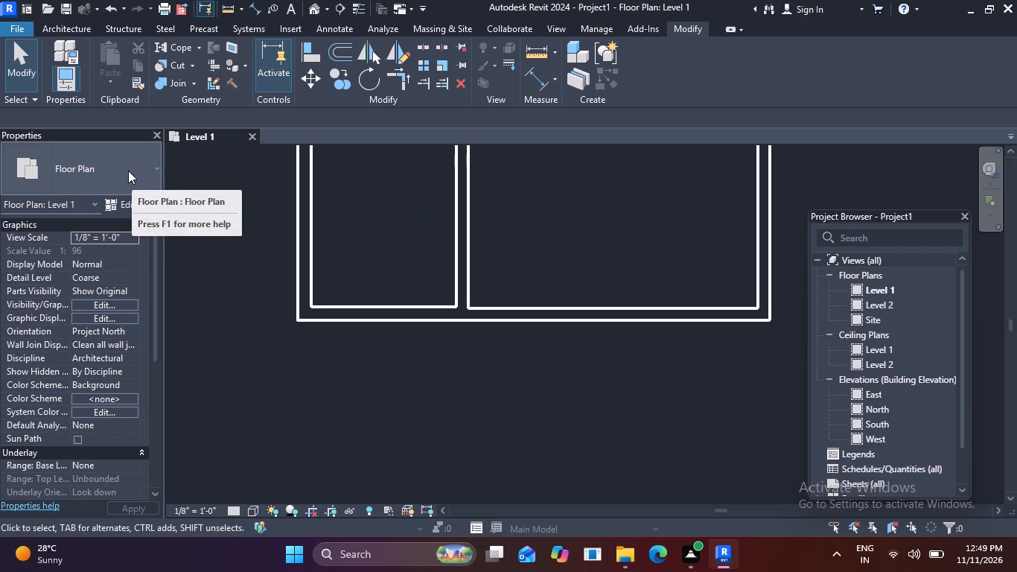
{"action": "left_click", "coordinate": [60, 25]}
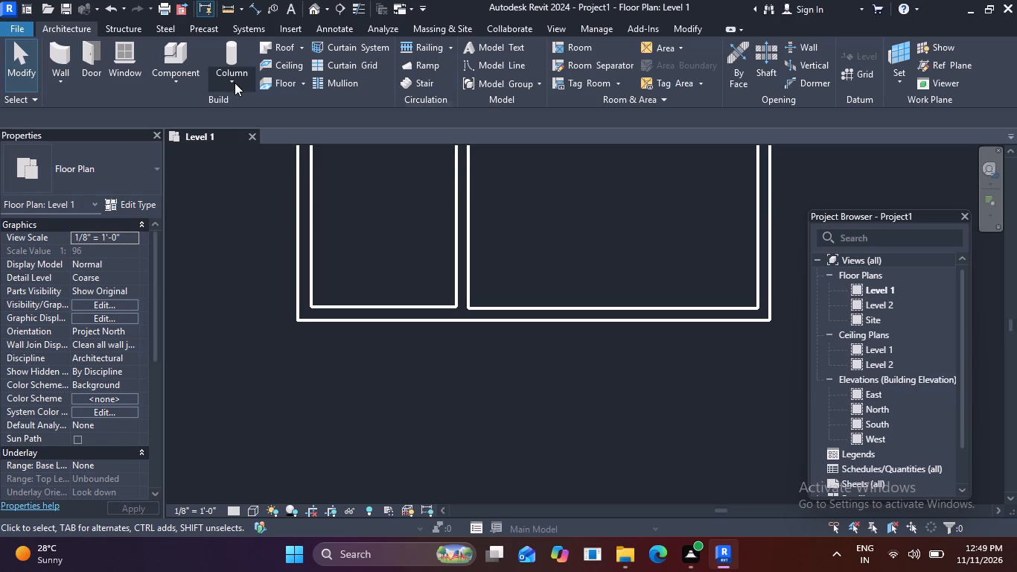
{"action": "left_click", "coordinate": [235, 83]}
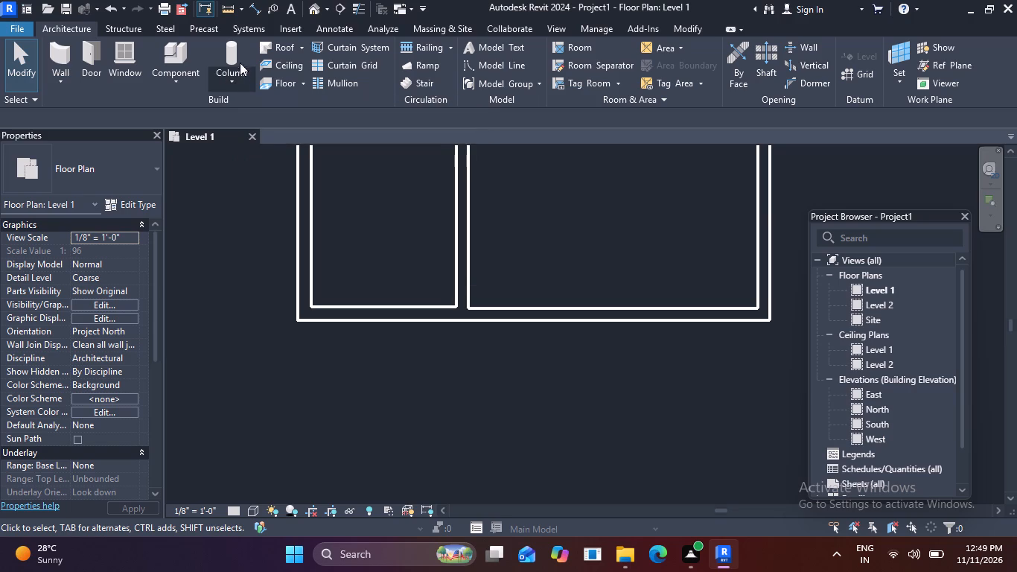
{"action": "left_click", "coordinate": [234, 49]}
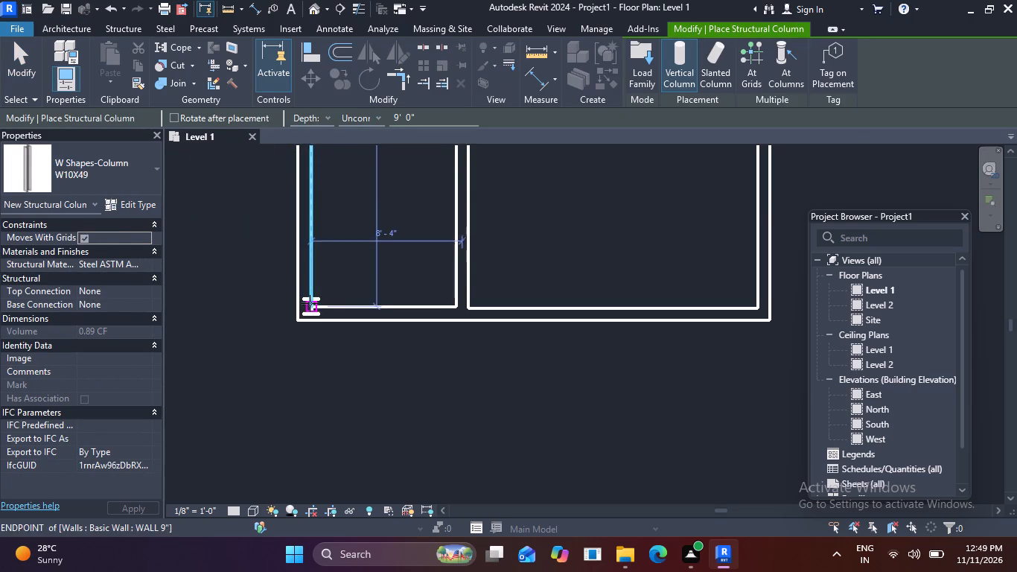
{"action": "scroll", "coordinate": [310, 305], "scroll_direction": "up", "scroll_amount": 3}
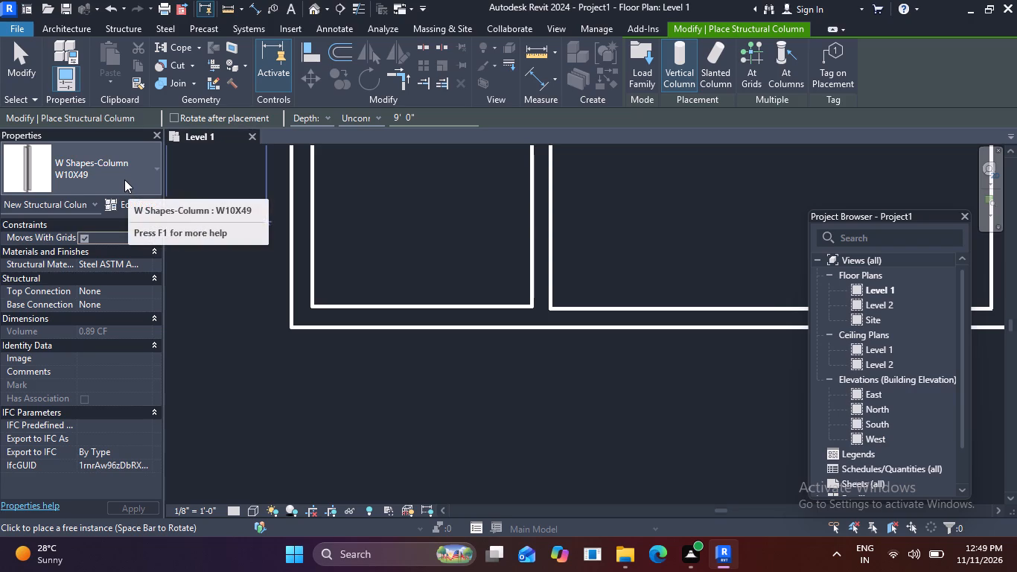
{"action": "left_click", "coordinate": [147, 167]}
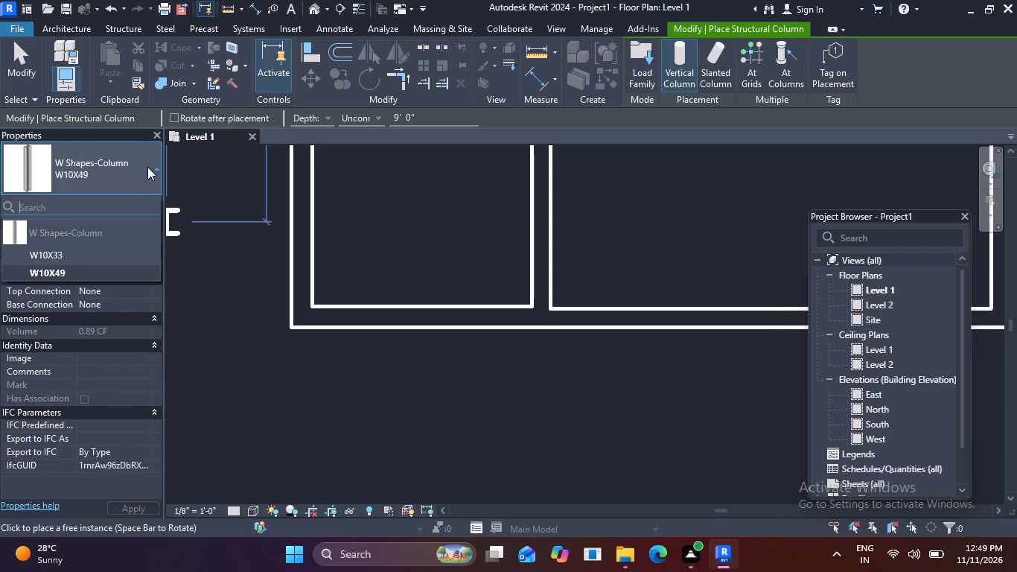
{"action": "left_click", "coordinate": [283, 370]}
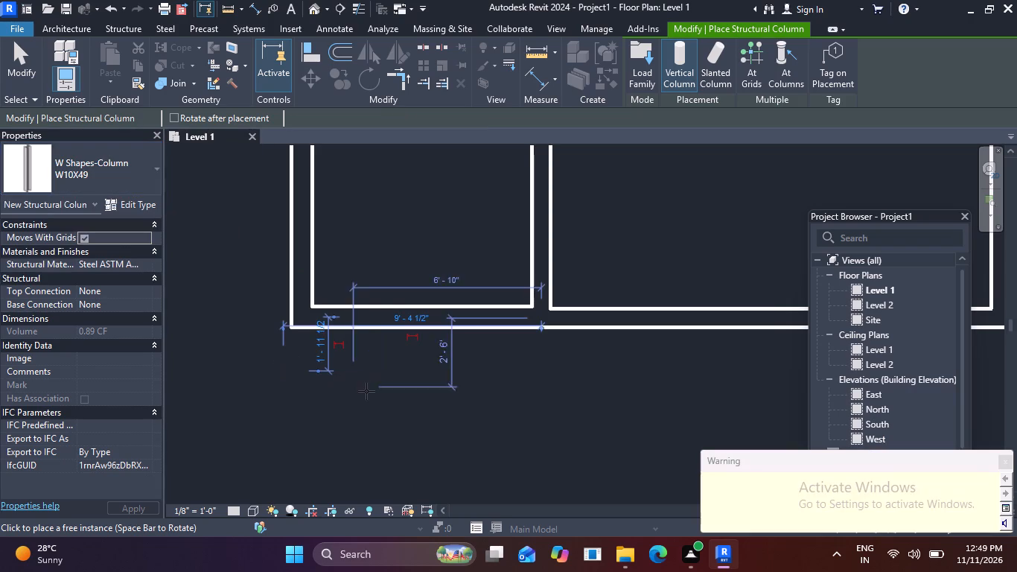
{"action": "left_click", "coordinate": [342, 398]}
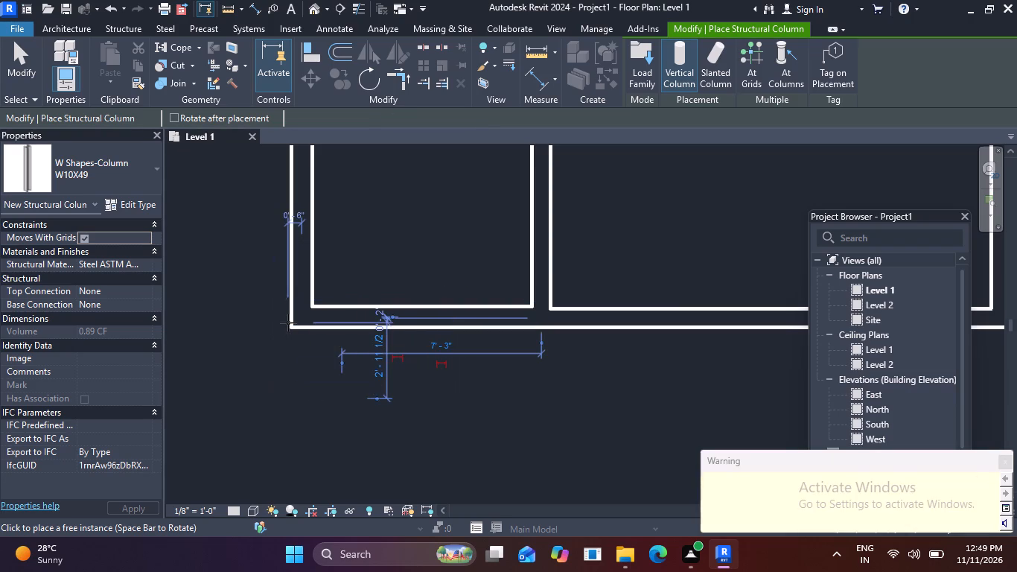
{"action": "left_click", "coordinate": [290, 324]}
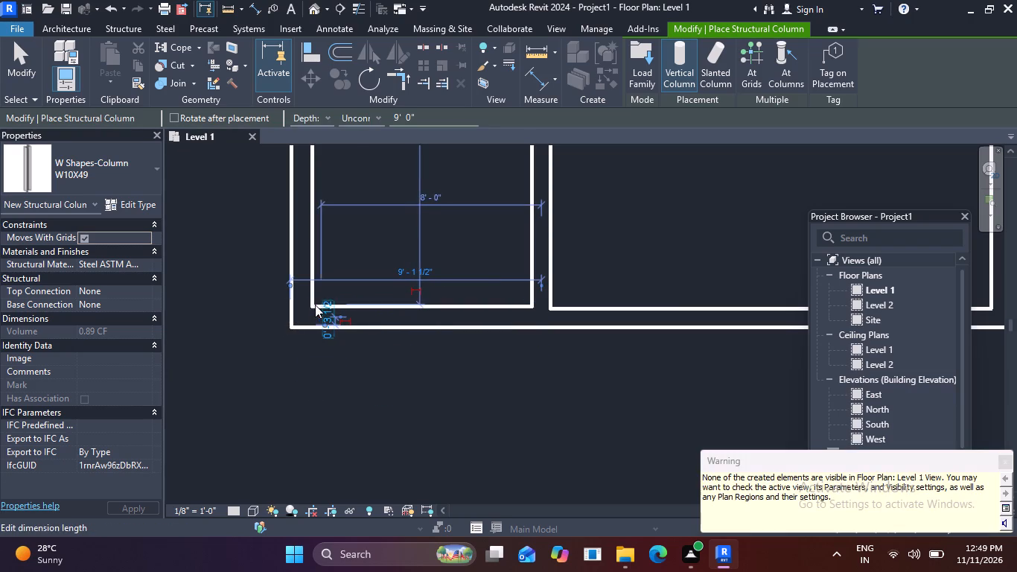
{"action": "left_click", "coordinate": [309, 305]}
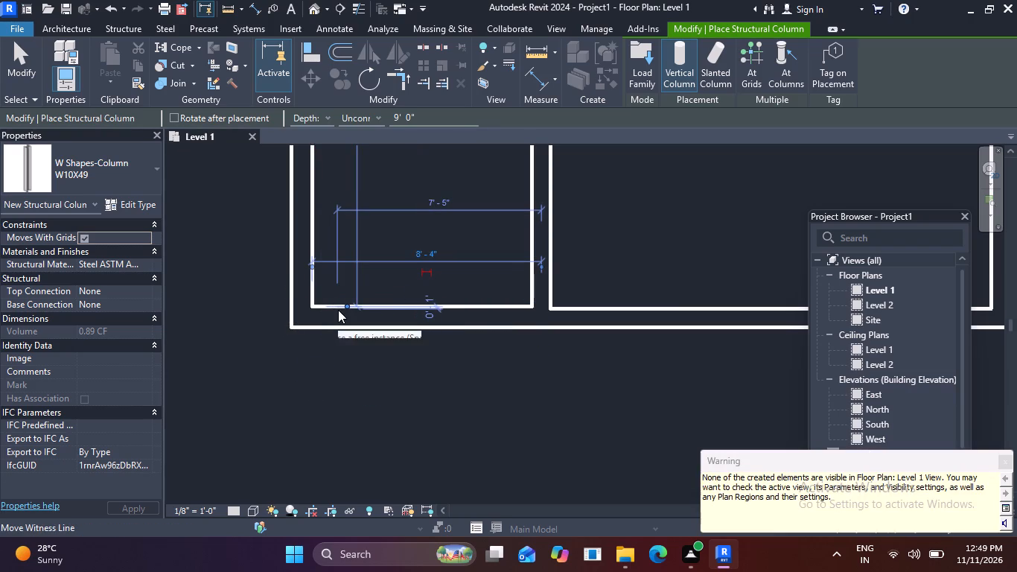
{"action": "key", "text": "Escape"}
{"action": "key", "text": "Escape"}
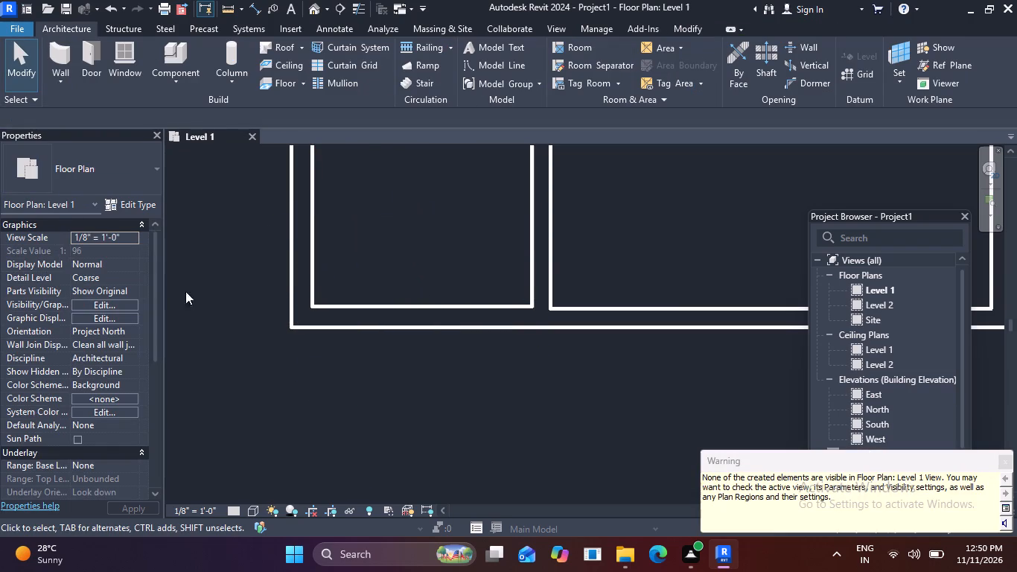
Switch the structural column type to W10X33 and try to place one in the bottom wall near the building's lower-left corner.
{"action": "left_click", "coordinate": [236, 45]}
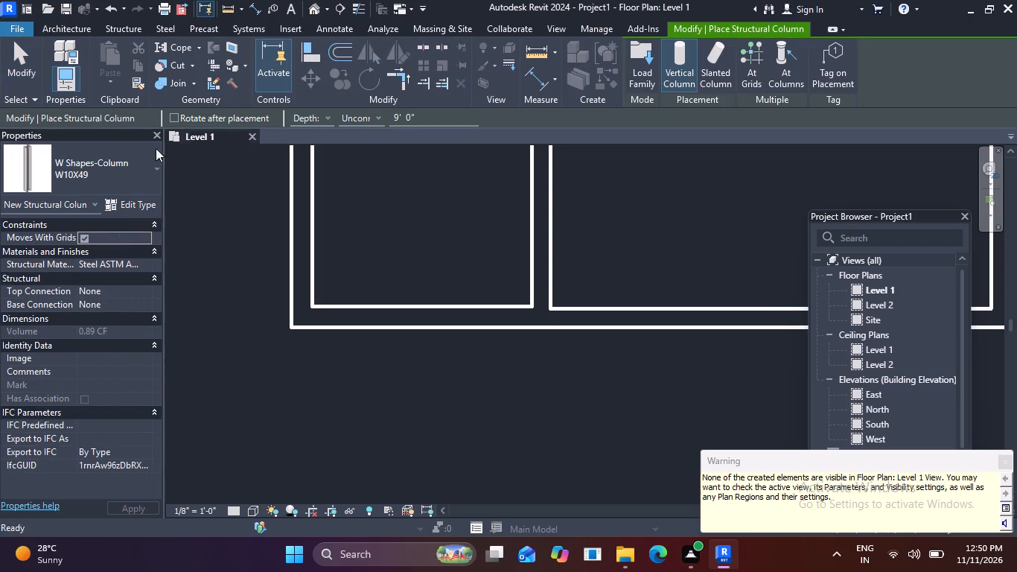
{"action": "left_click", "coordinate": [144, 166]}
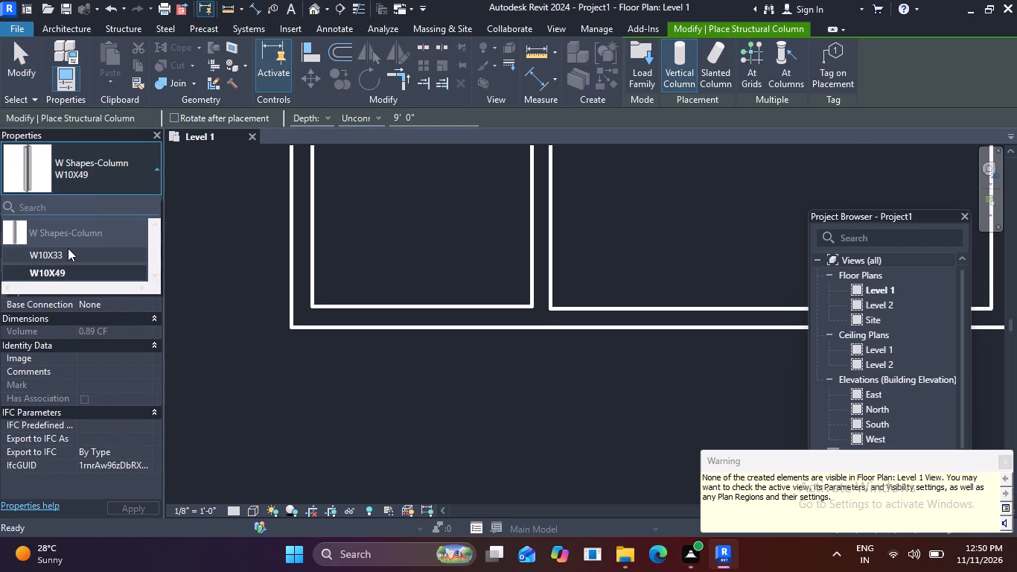
{"action": "left_click", "coordinate": [153, 170]}
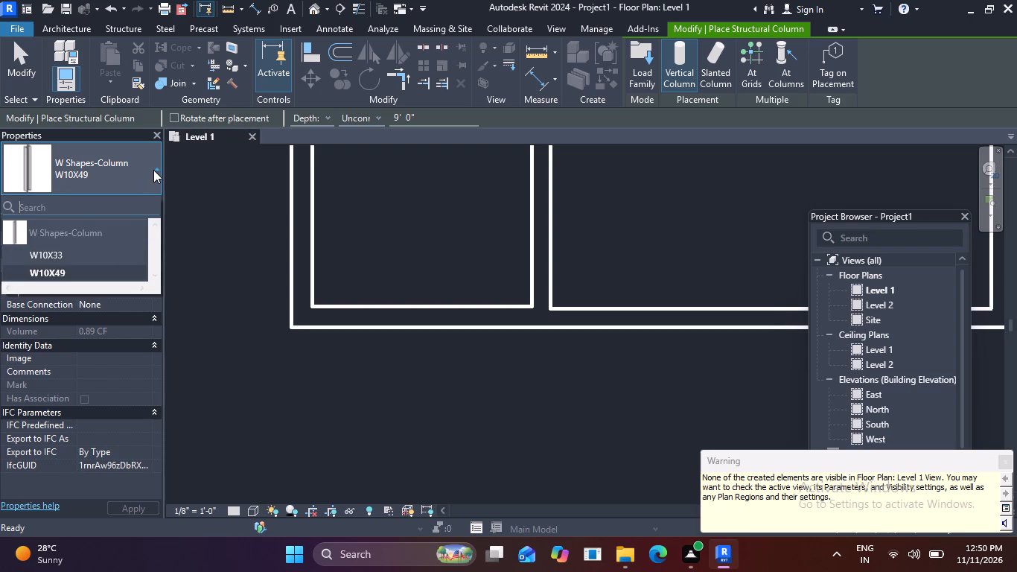
{"action": "left_click", "coordinate": [153, 170]}
{"action": "left_click", "coordinate": [68, 254]}
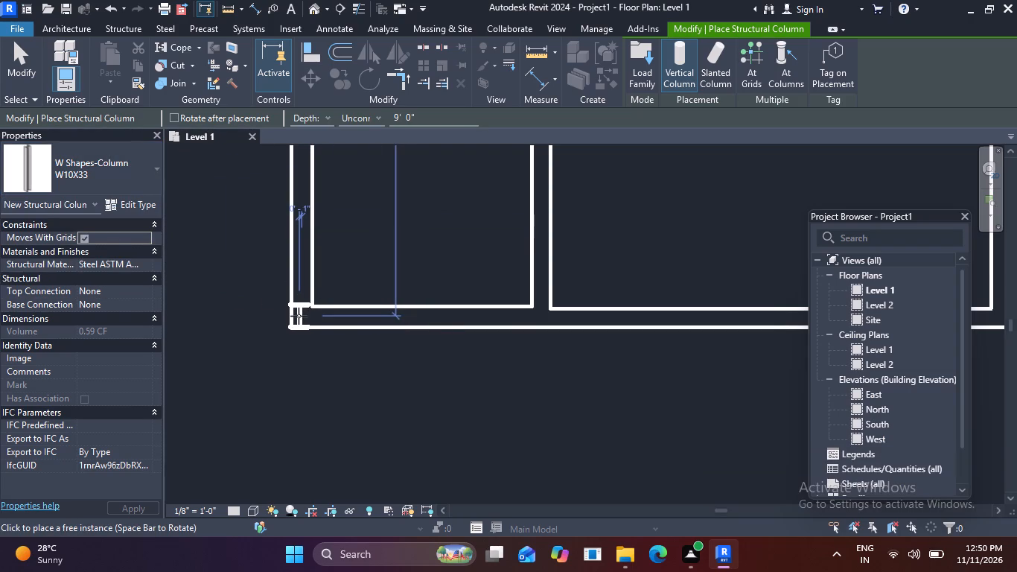
{"action": "left_click_drag", "start_coordinate": [299, 316], "coordinate": [366, 313]}
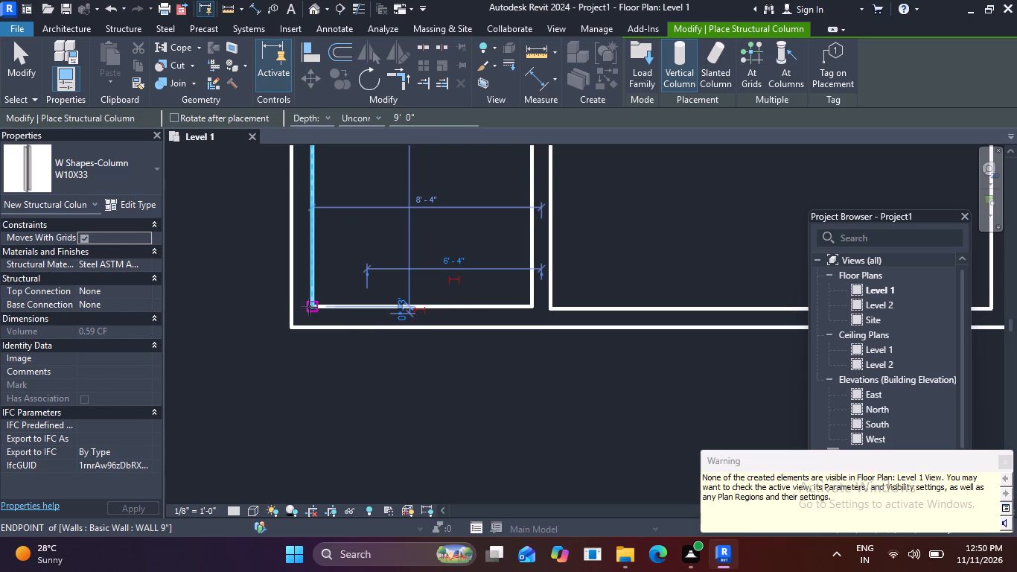
{"action": "key", "text": "Escape"}
{"action": "key", "text": "Escape"}
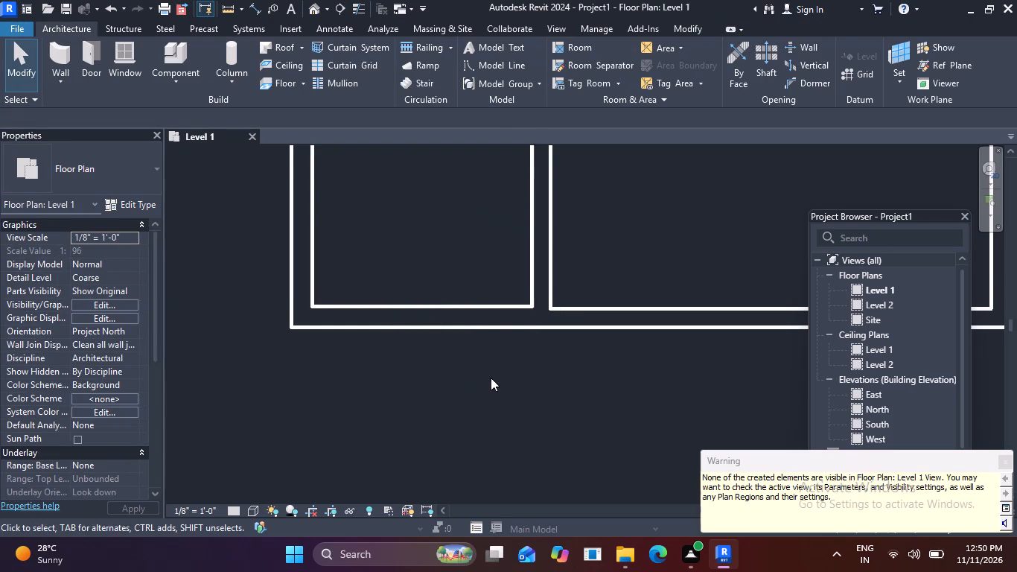
{"action": "key", "text": "Escape"}
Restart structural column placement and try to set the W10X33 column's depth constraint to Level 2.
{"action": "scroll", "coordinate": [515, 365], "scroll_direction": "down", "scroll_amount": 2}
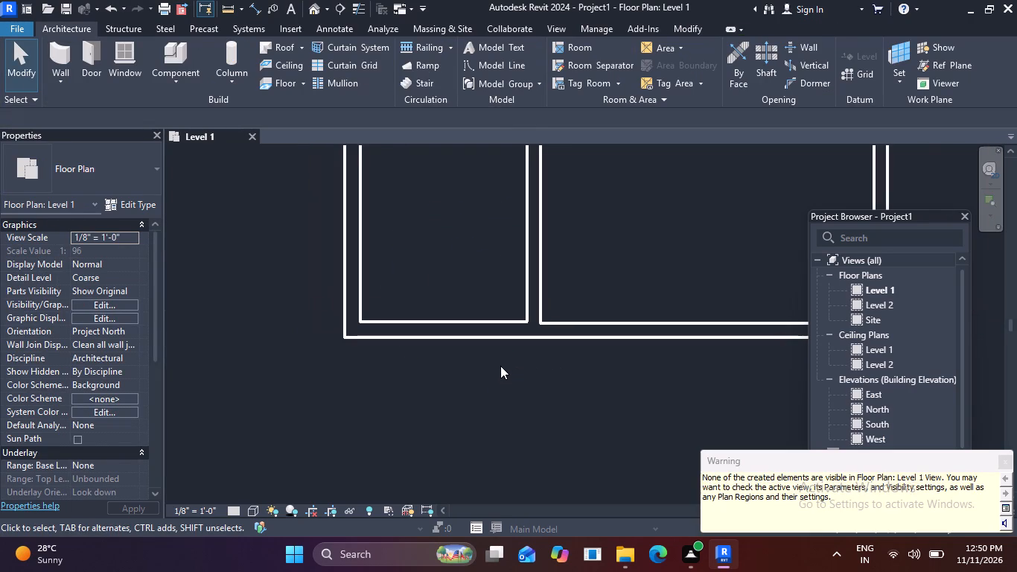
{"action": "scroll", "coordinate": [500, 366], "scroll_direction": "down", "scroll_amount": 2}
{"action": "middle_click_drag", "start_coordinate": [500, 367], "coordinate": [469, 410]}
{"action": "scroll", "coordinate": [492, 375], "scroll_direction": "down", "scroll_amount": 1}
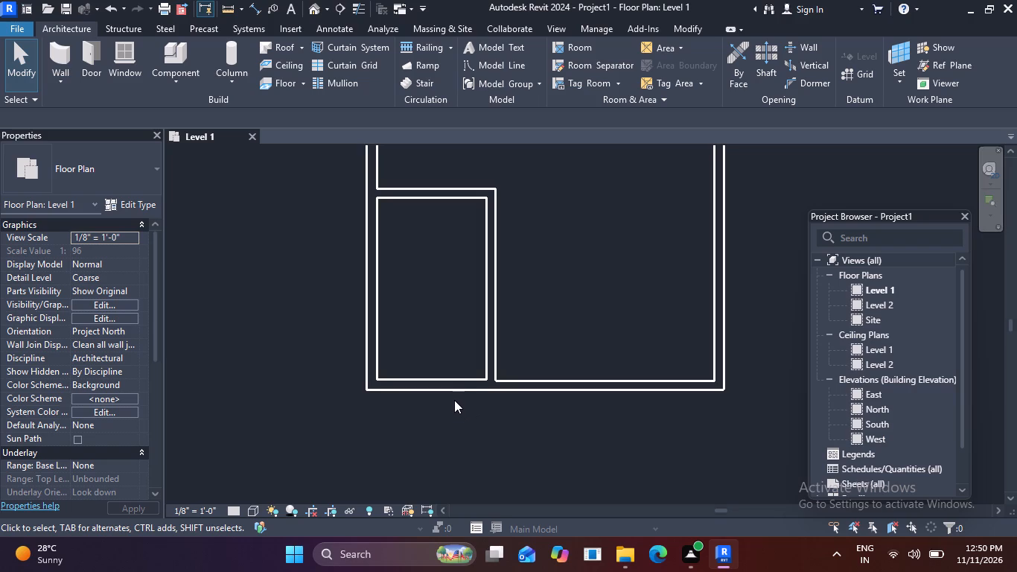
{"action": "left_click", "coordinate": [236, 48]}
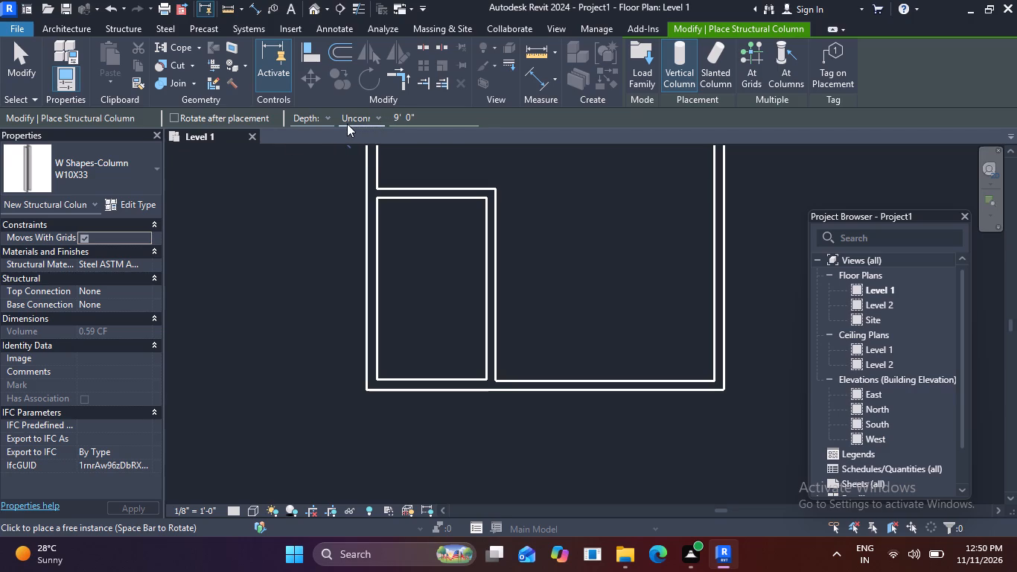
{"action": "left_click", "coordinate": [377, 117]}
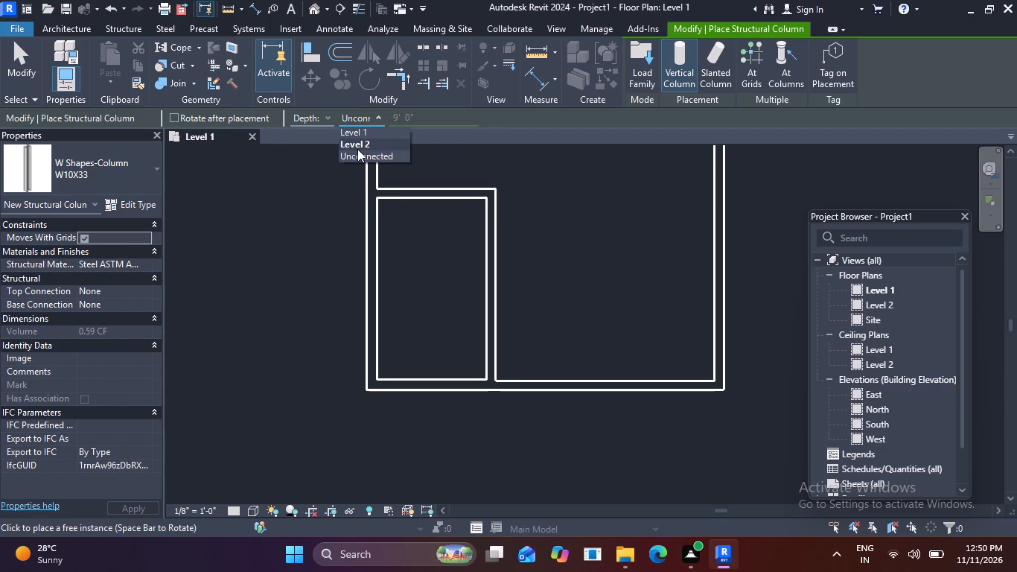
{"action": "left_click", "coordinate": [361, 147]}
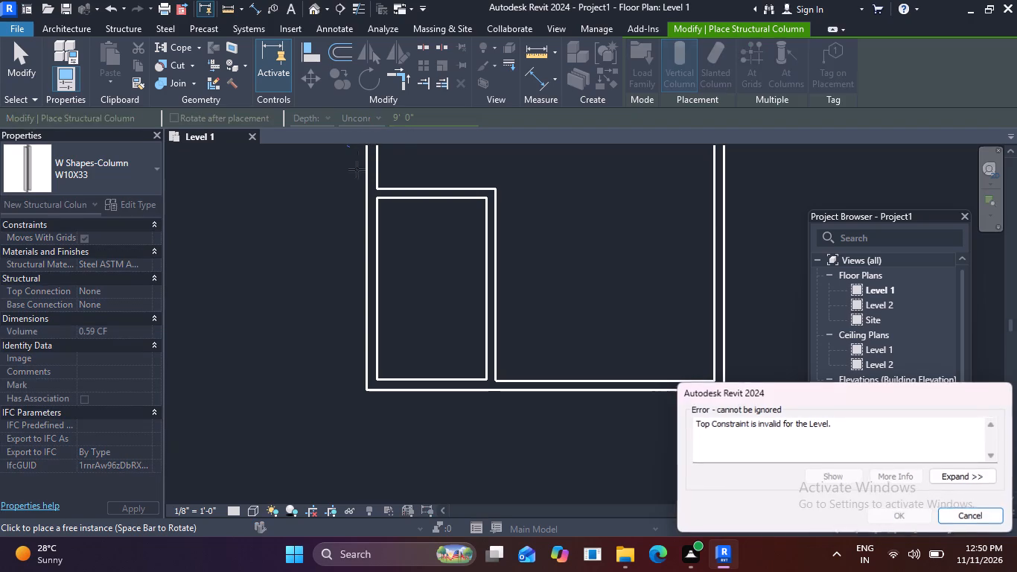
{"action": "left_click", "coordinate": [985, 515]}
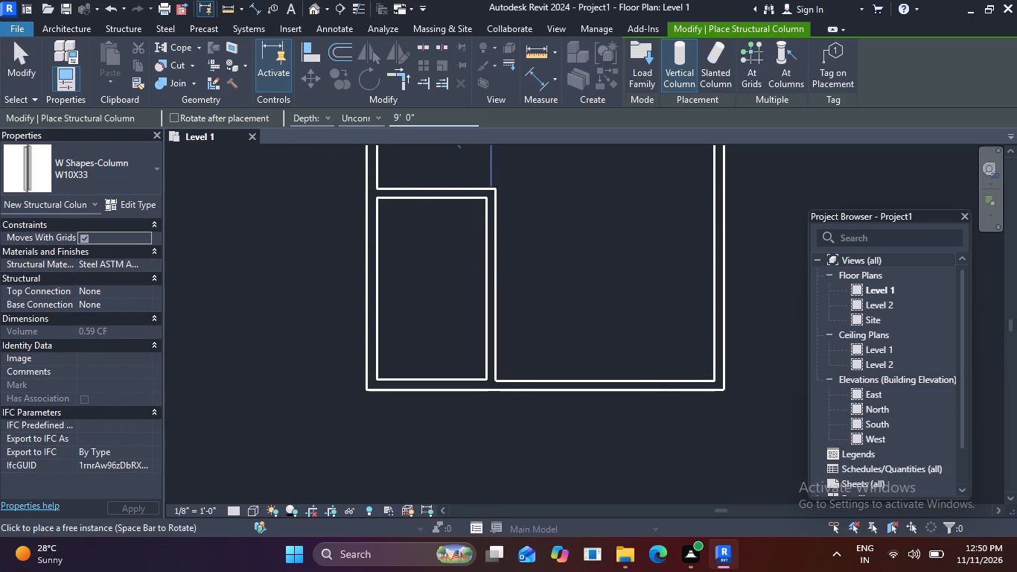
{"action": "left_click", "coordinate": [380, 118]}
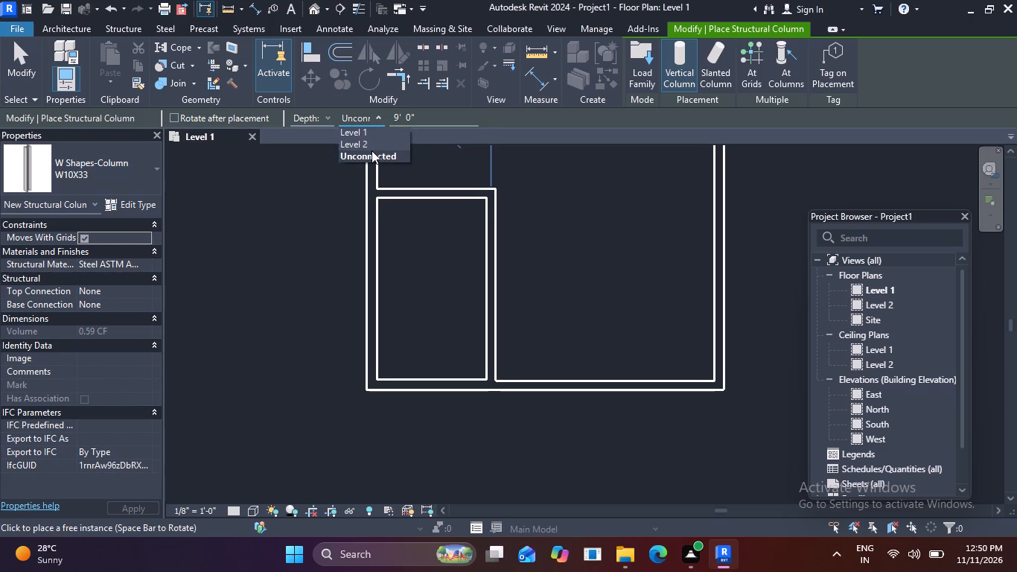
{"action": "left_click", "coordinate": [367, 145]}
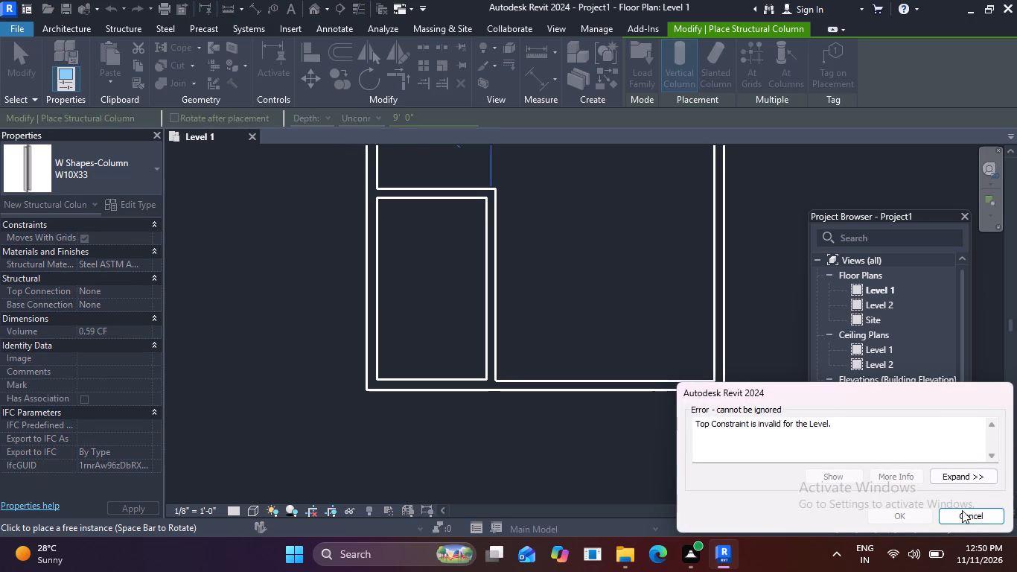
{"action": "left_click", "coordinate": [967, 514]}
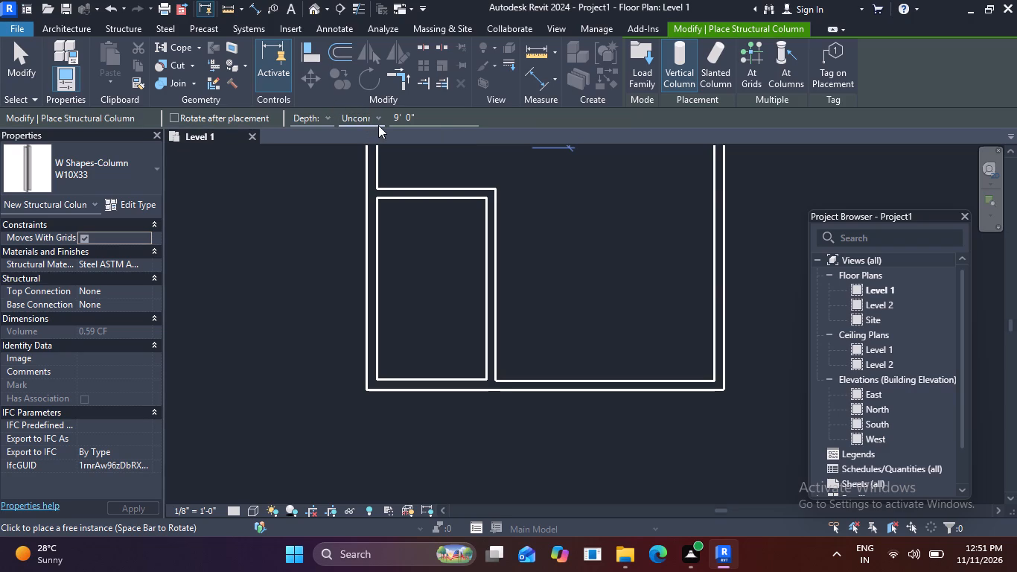
Set the W10X33 structural column to be placed by height up to Level 2 instead of by depth.
{"action": "left_click", "coordinate": [325, 116]}
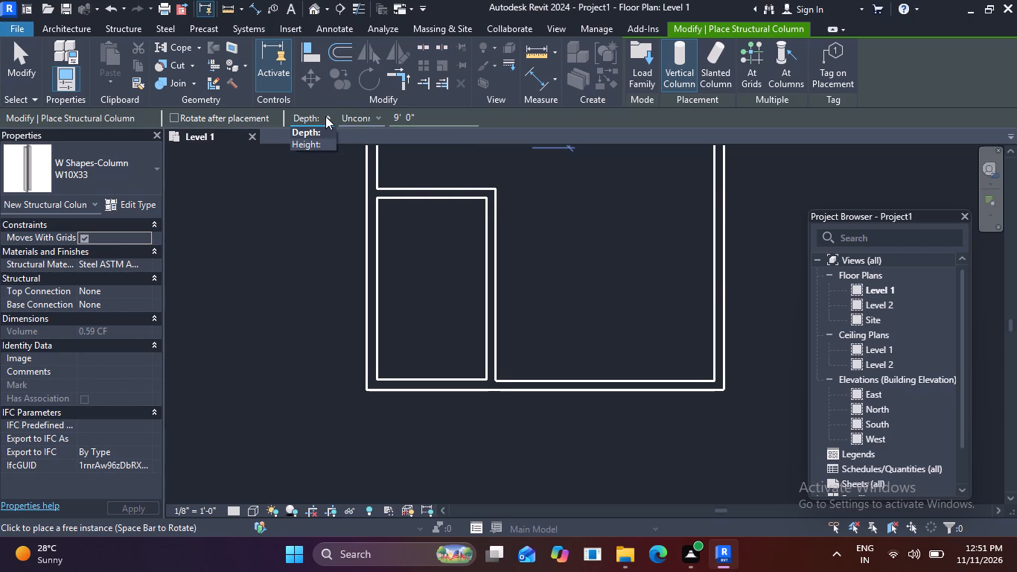
{"action": "left_click", "coordinate": [325, 116]}
{"action": "left_click", "coordinate": [325, 116]}
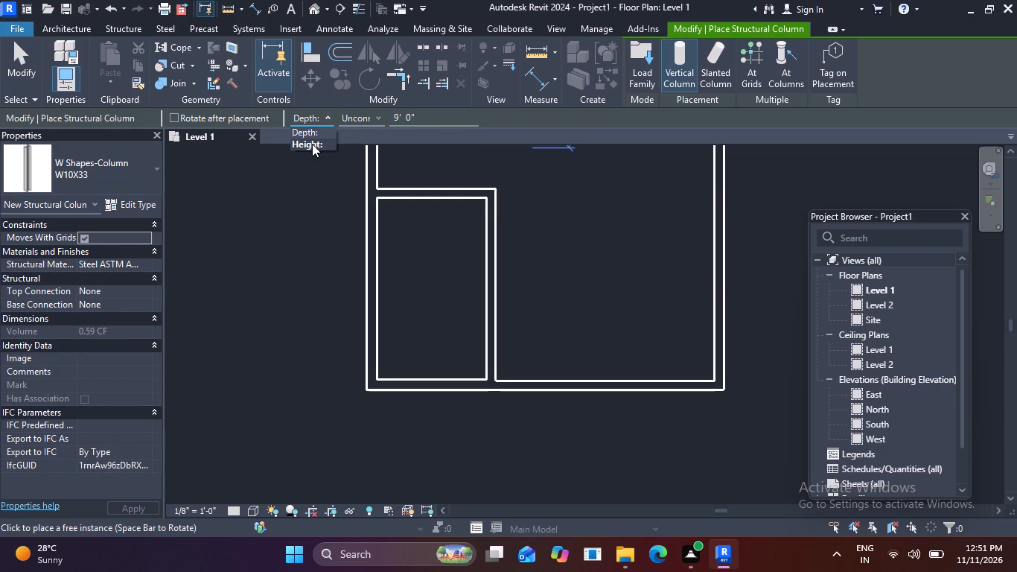
{"action": "left_click", "coordinate": [312, 144]}
{"action": "left_click", "coordinate": [377, 118]}
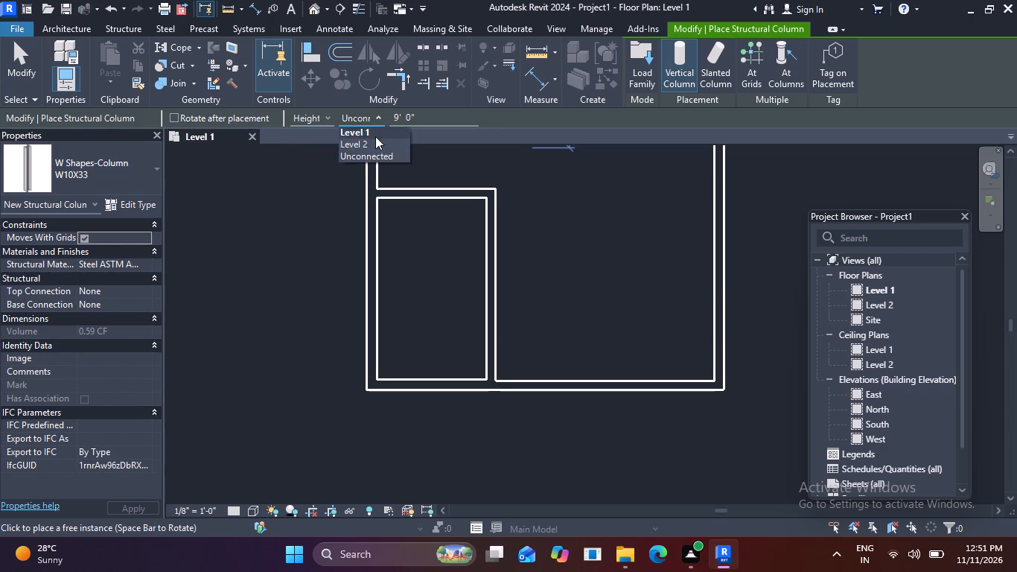
{"action": "left_click", "coordinate": [374, 142]}
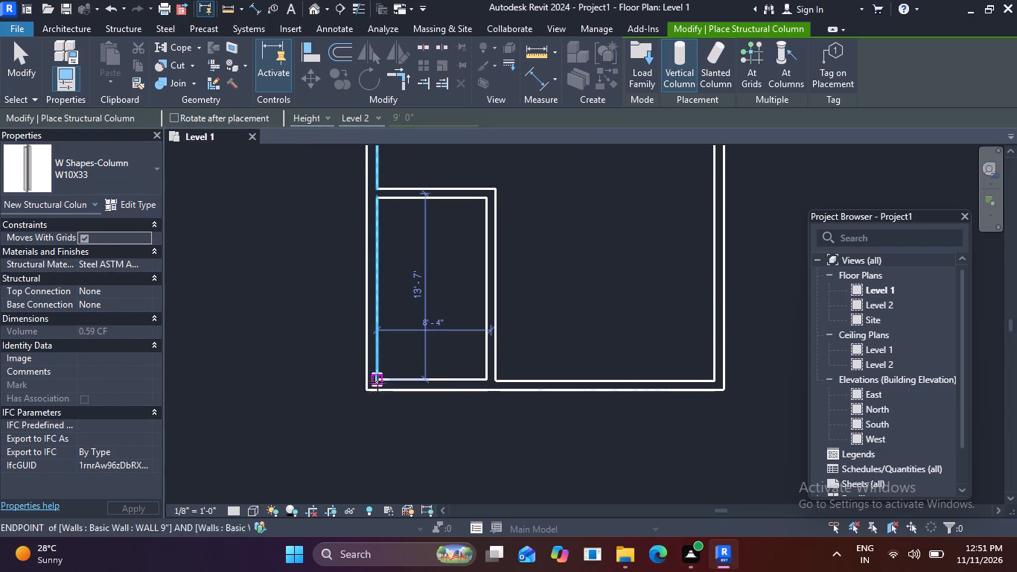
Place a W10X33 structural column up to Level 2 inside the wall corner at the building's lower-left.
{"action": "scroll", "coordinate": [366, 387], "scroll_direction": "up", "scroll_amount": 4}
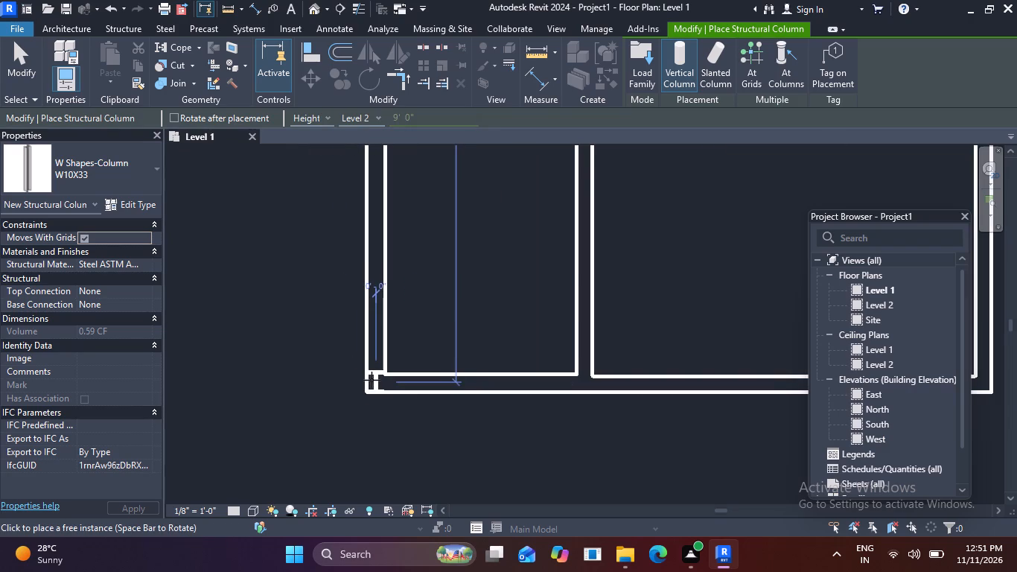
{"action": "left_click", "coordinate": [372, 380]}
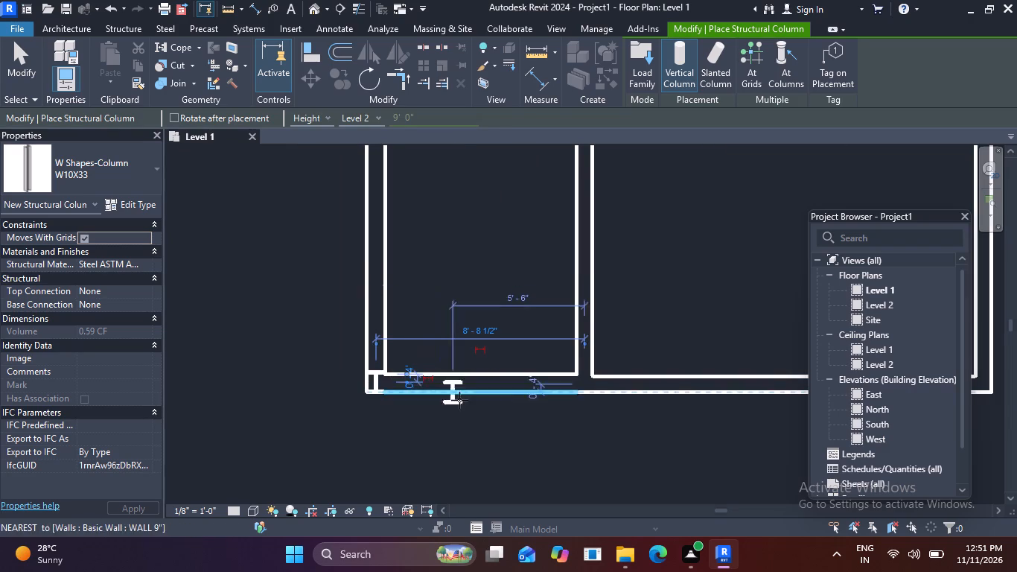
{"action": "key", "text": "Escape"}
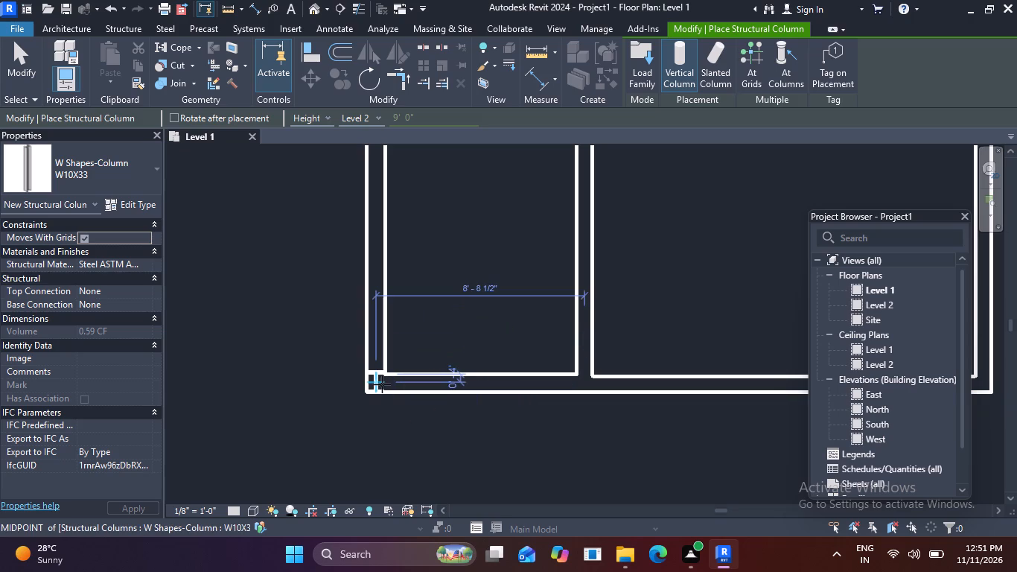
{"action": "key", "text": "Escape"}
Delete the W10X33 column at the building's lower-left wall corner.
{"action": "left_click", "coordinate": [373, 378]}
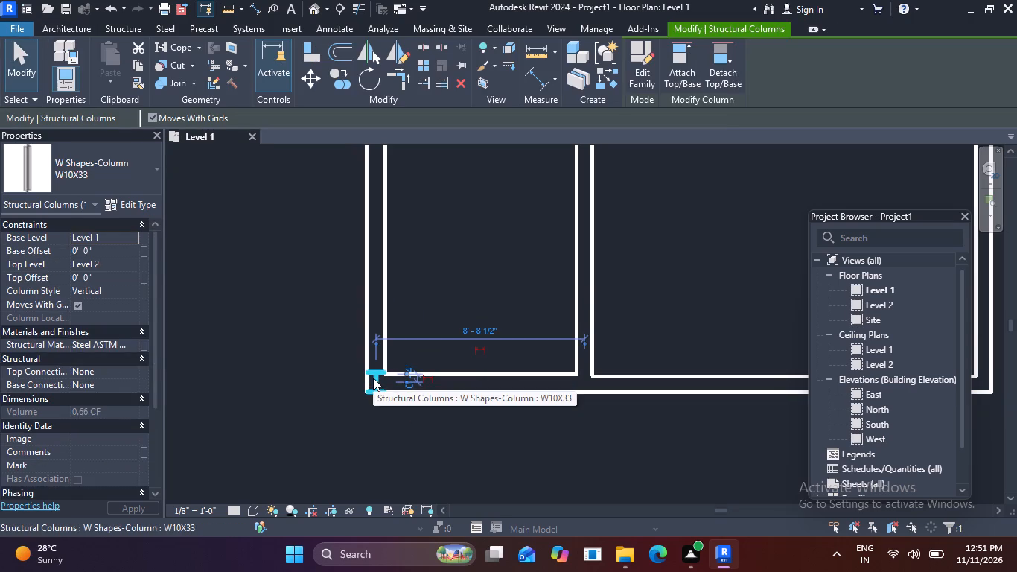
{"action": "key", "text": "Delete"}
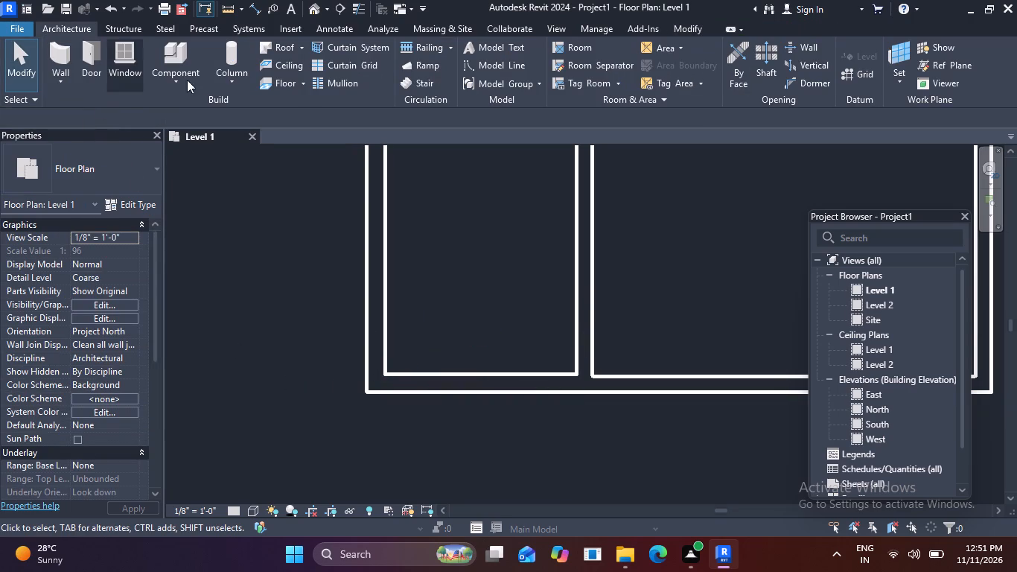
Restart structural column placement and browse the downloaded family library to its column folder for loading.
{"action": "left_click", "coordinate": [224, 53]}
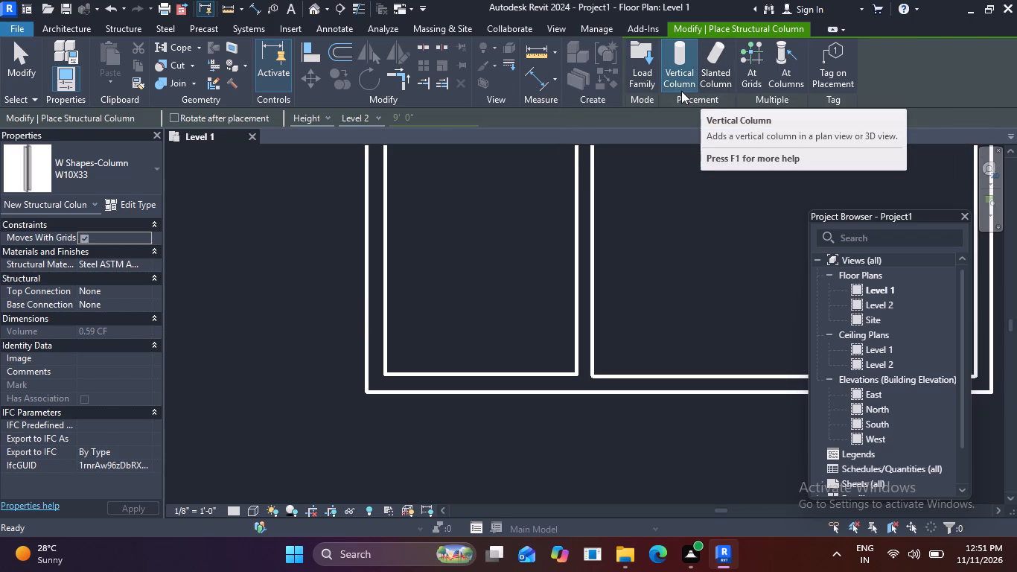
{"action": "left_click", "coordinate": [645, 64]}
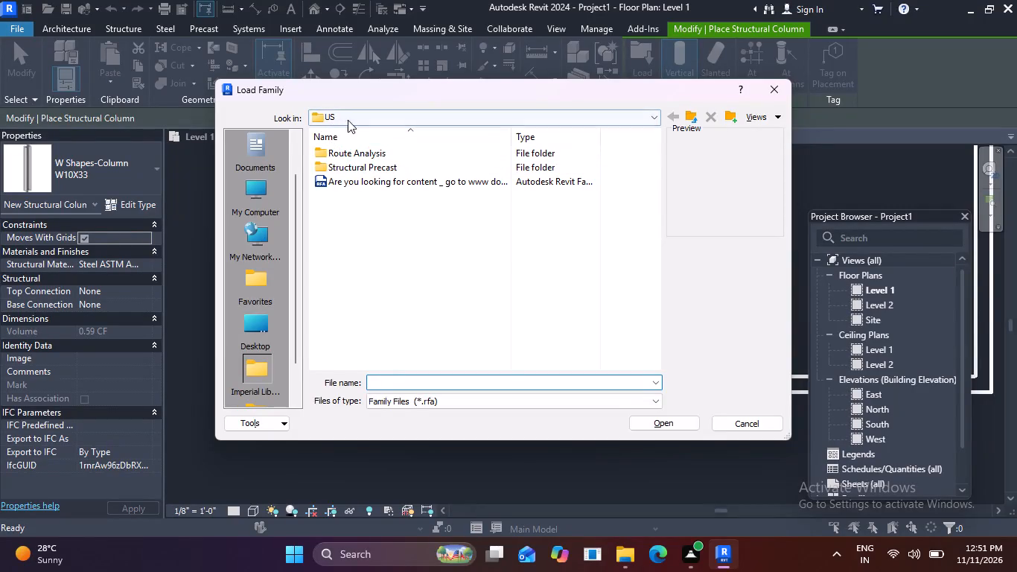
{"action": "left_click", "coordinate": [350, 118]}
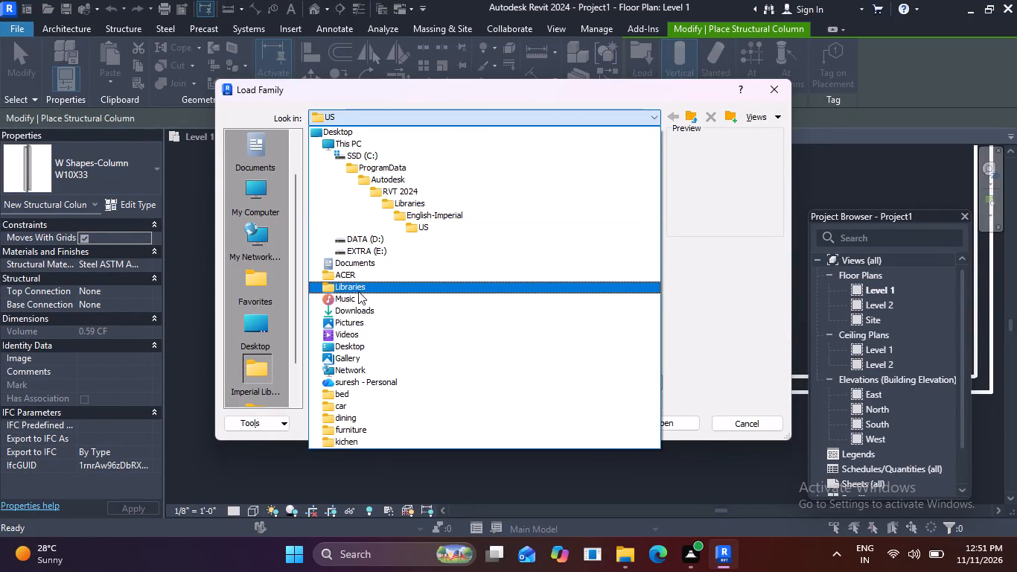
{"action": "left_click", "coordinate": [357, 311]}
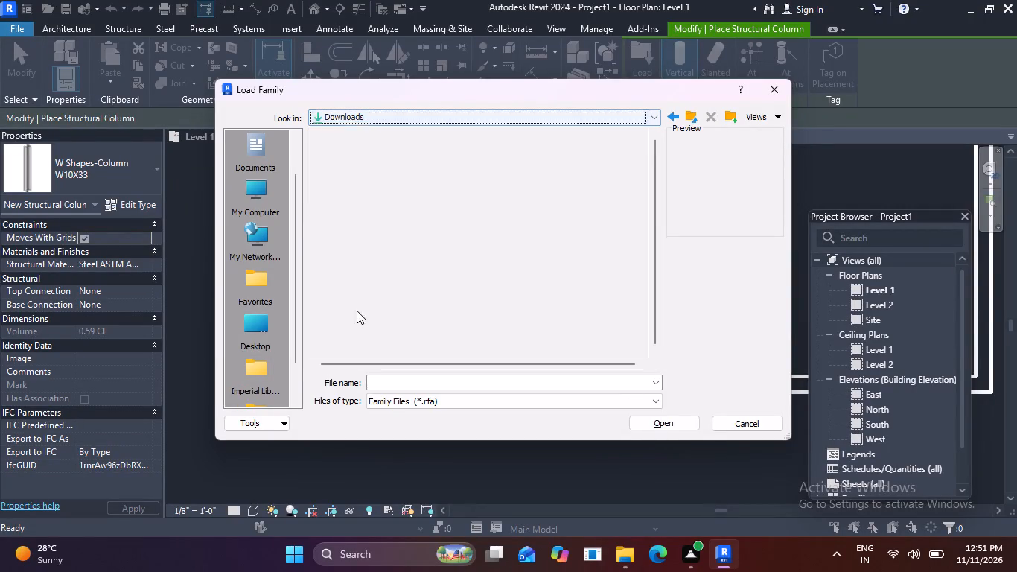
{"action": "double_click", "coordinate": [386, 168]}
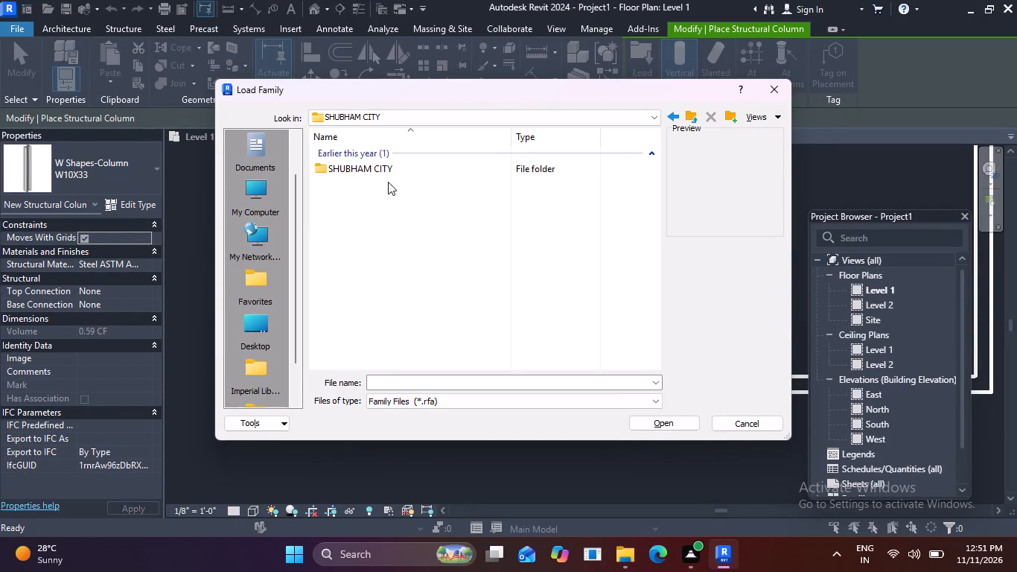
{"action": "double_click", "coordinate": [399, 171]}
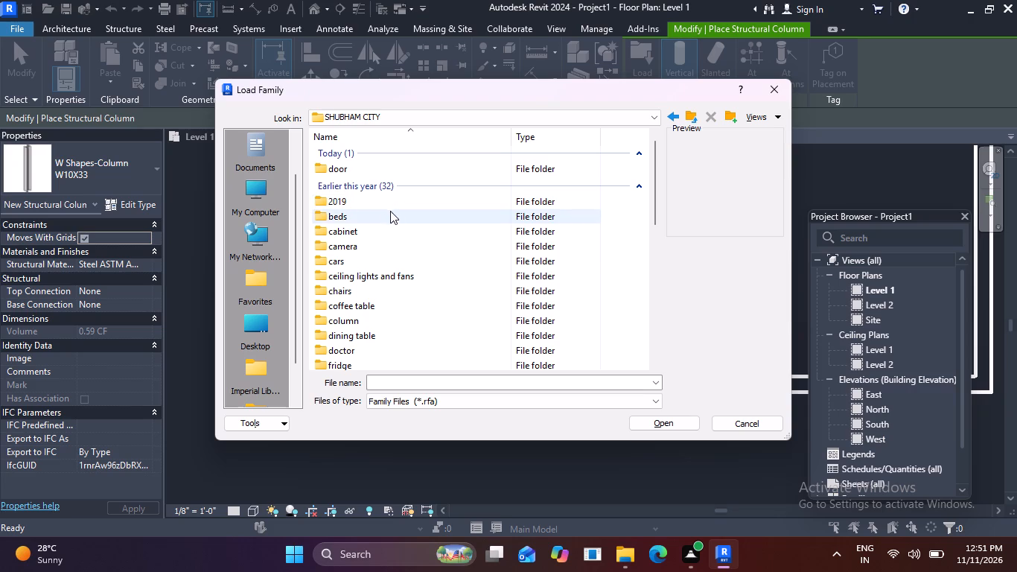
{"action": "scroll", "coordinate": [386, 220], "scroll_direction": "down", "scroll_amount": 1}
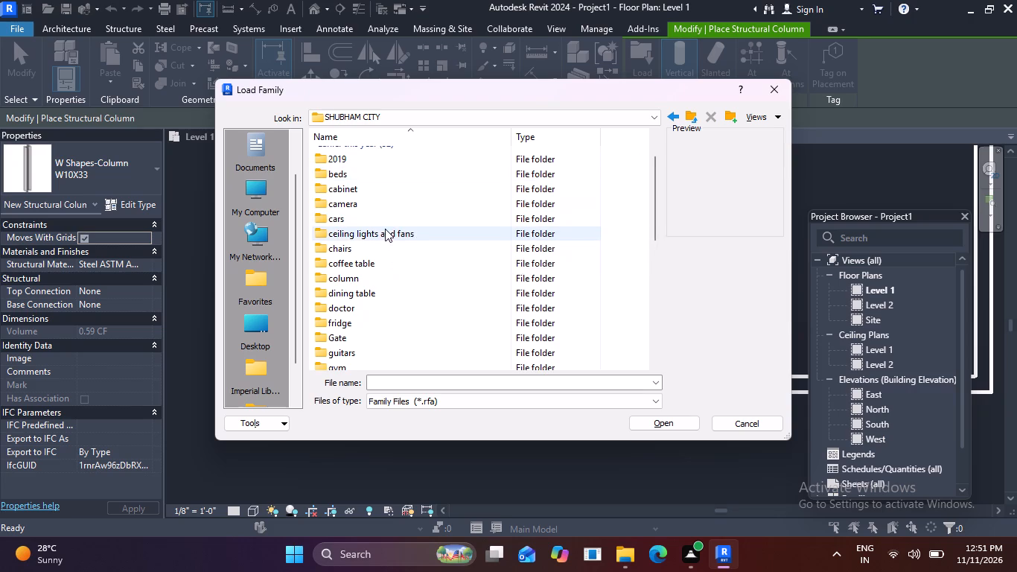
{"action": "left_click", "coordinate": [354, 275]}
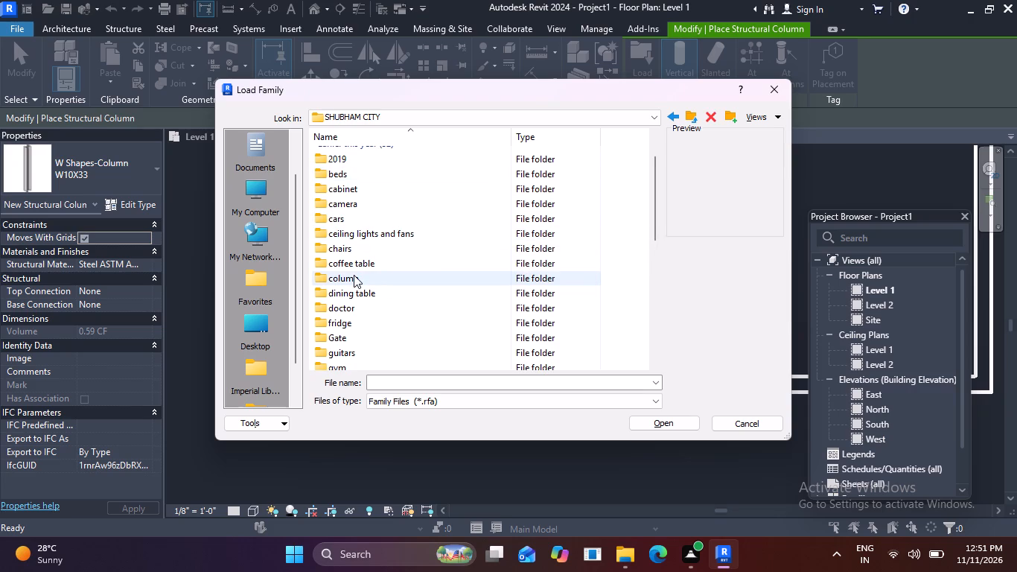
{"action": "double_click", "coordinate": [354, 277]}
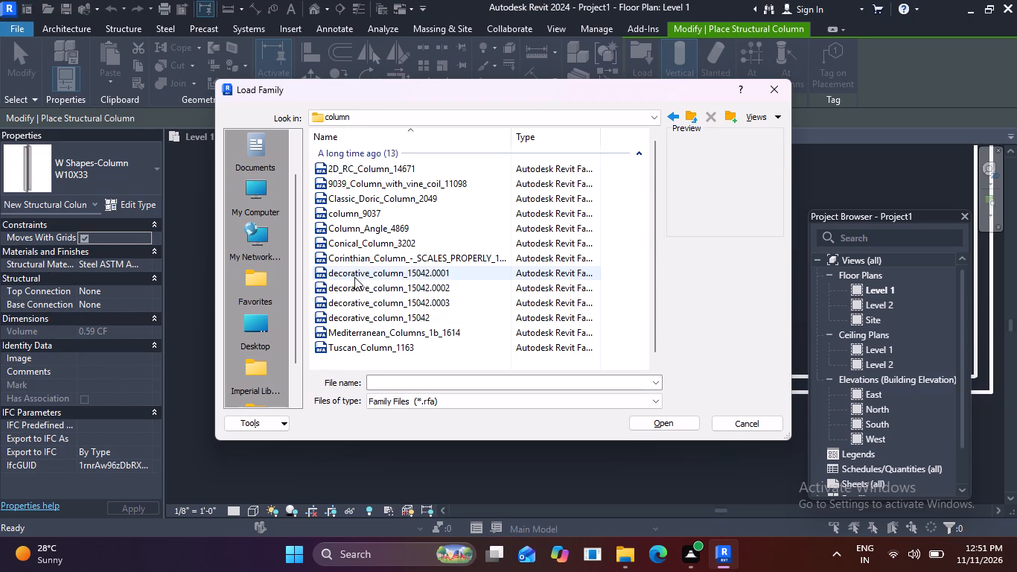
Examine the previews of the column families, from 2D_RC_Column_14671 to Tuscan_Column_1163, and close the family browser without loading one.
{"action": "left_click", "coordinate": [372, 166]}
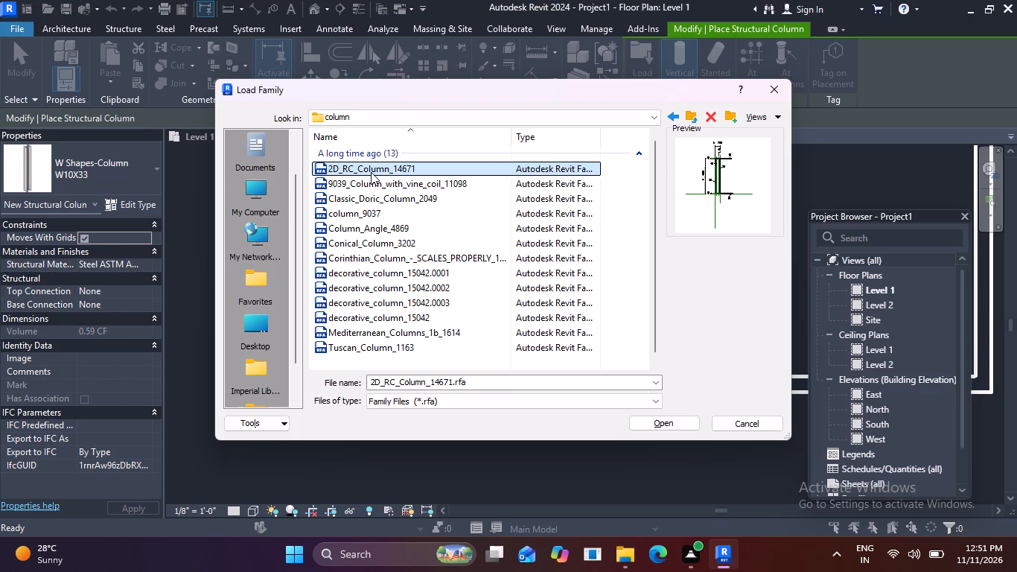
{"action": "left_click", "coordinate": [370, 177]}
{"action": "left_click", "coordinate": [368, 197]}
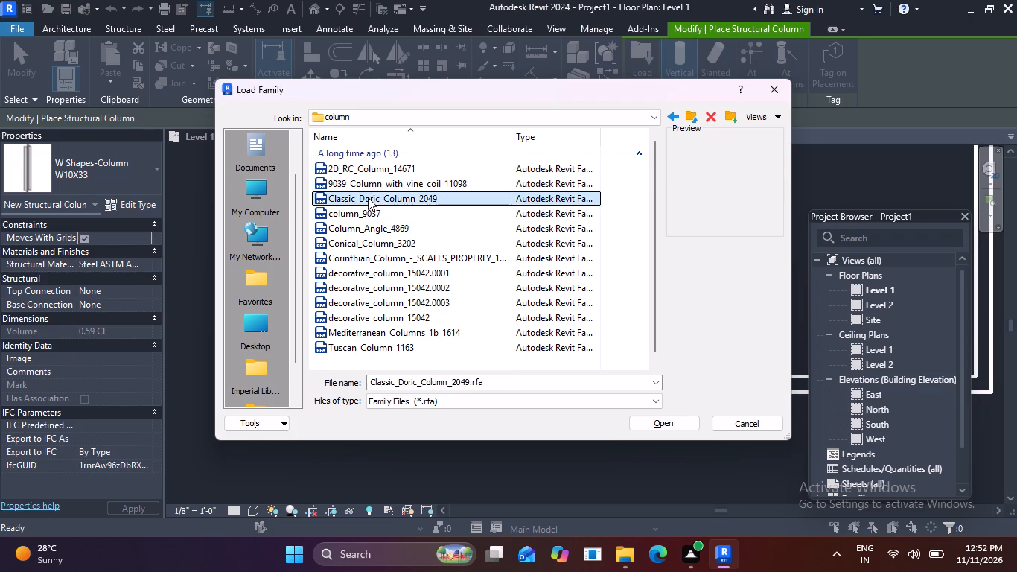
{"action": "left_click", "coordinate": [369, 217]}
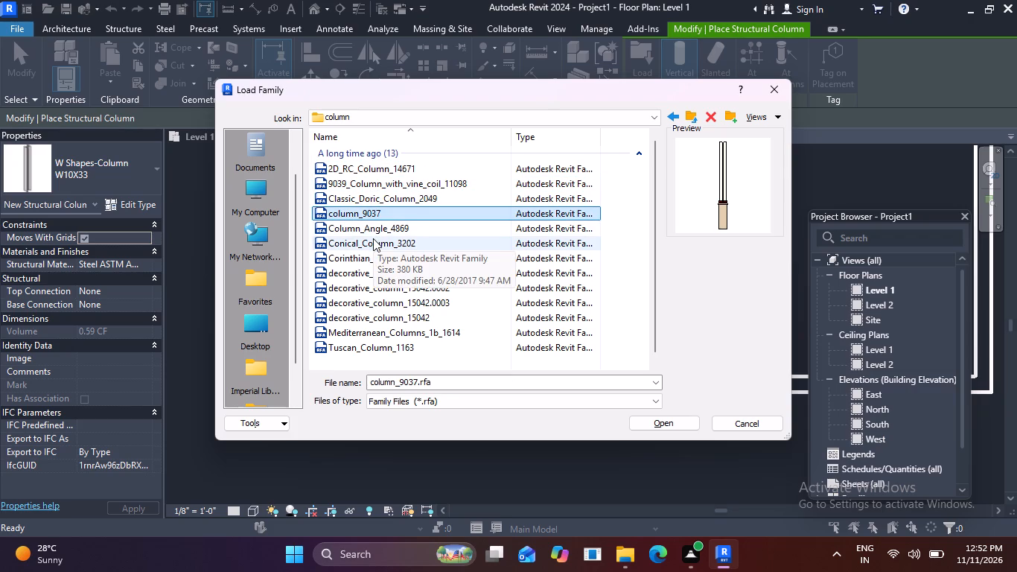
{"action": "left_click", "coordinate": [373, 239]}
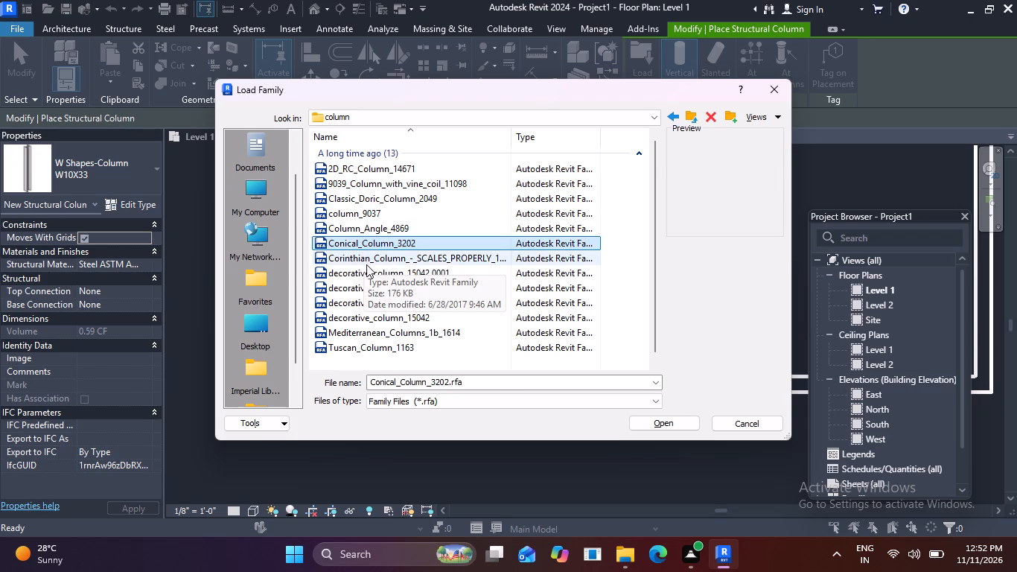
{"action": "left_click", "coordinate": [370, 250]}
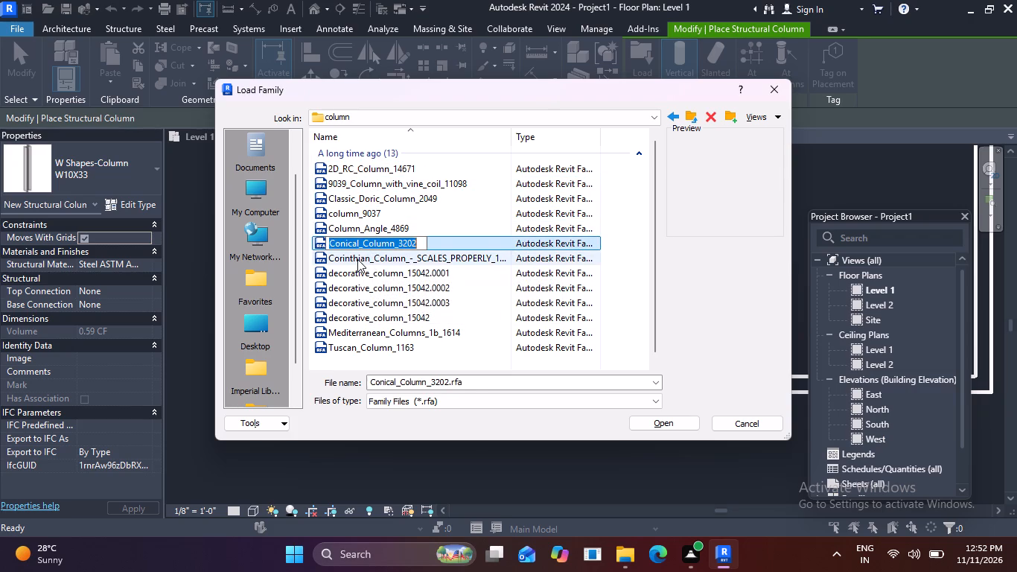
{"action": "left_click", "coordinate": [357, 259]}
{"action": "left_click", "coordinate": [359, 272]}
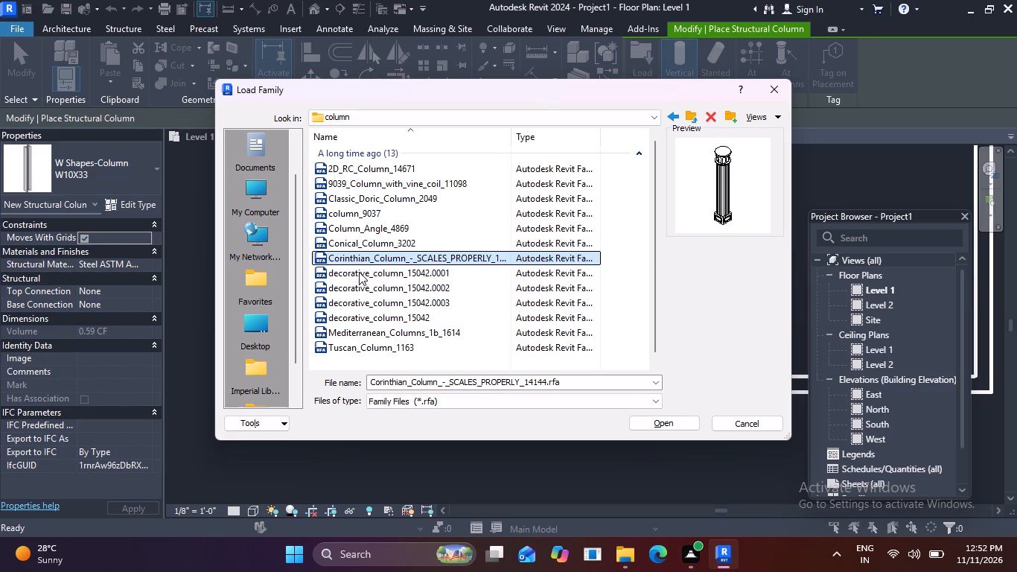
{"action": "left_click", "coordinate": [354, 282]}
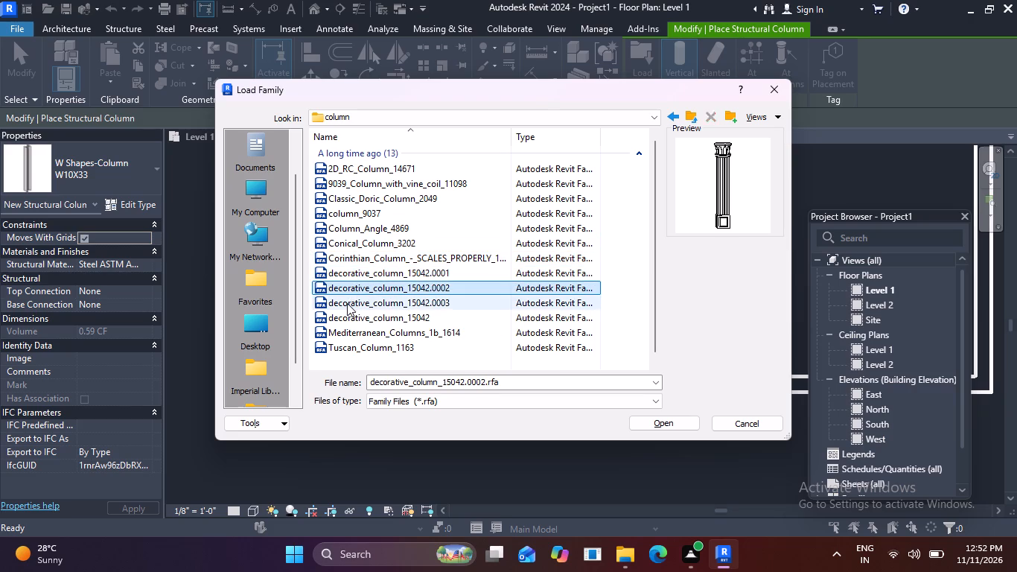
{"action": "left_click", "coordinate": [347, 303]}
{"action": "left_click", "coordinate": [348, 320]}
{"action": "scroll", "coordinate": [384, 284], "scroll_direction": "down", "scroll_amount": 6}
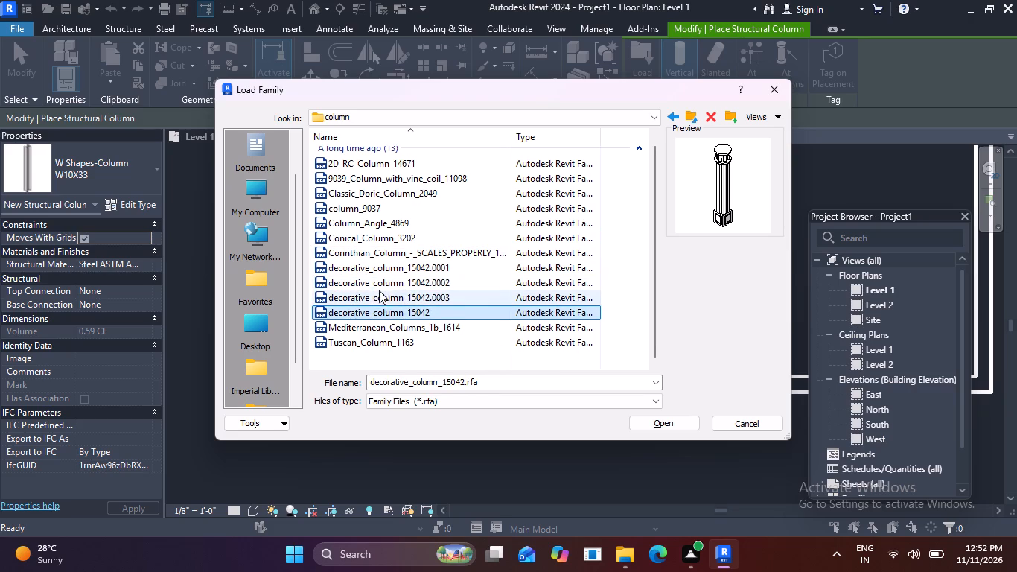
{"action": "left_click", "coordinate": [348, 327]}
{"action": "left_click", "coordinate": [353, 341]}
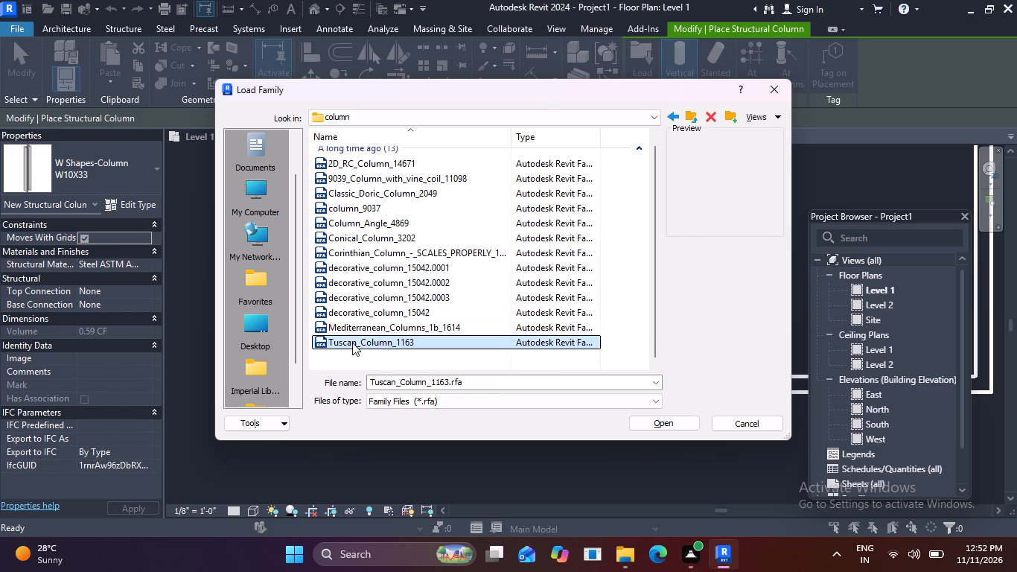
{"action": "left_click", "coordinate": [352, 343]}
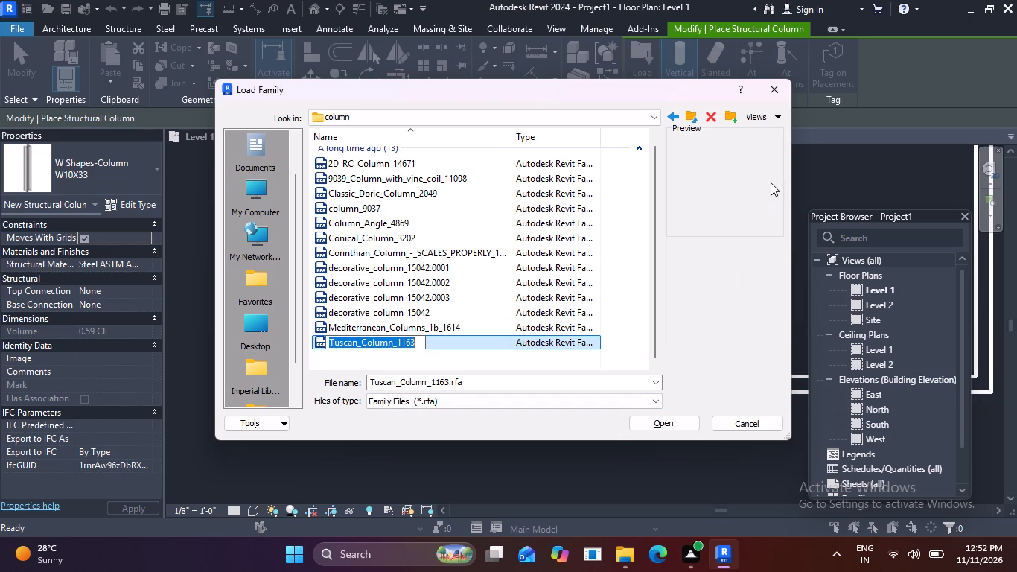
{"action": "left_click", "coordinate": [771, 95]}
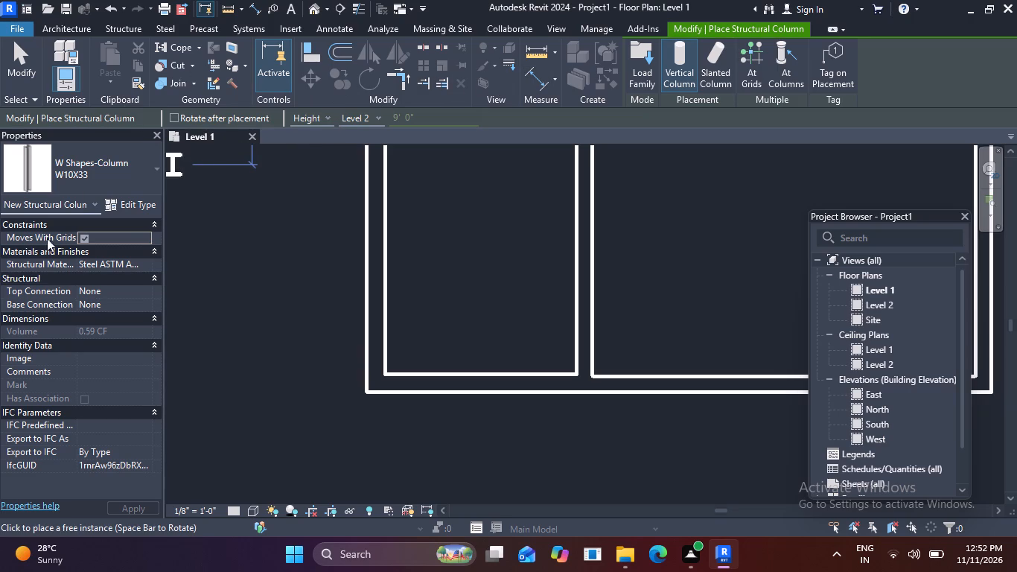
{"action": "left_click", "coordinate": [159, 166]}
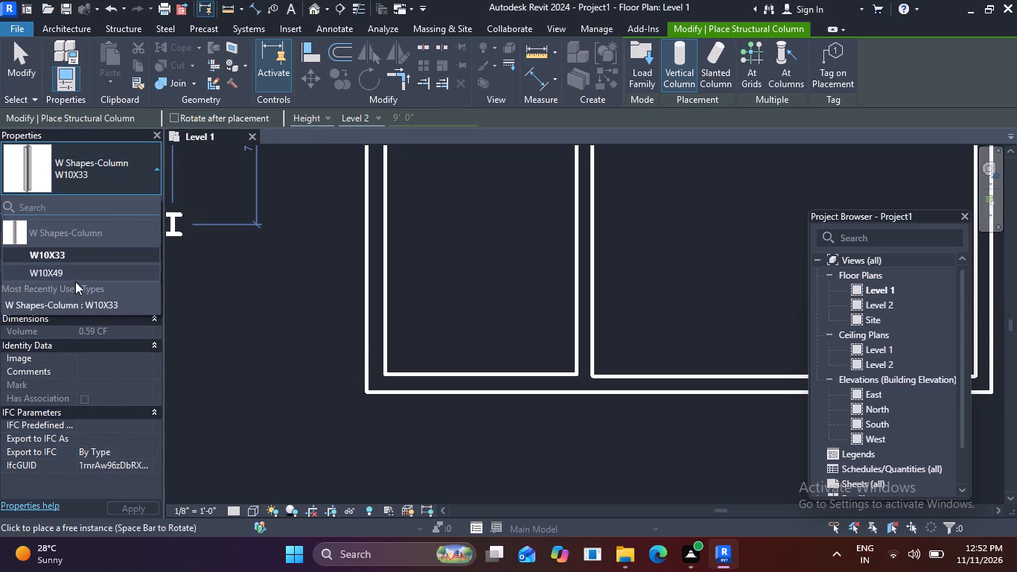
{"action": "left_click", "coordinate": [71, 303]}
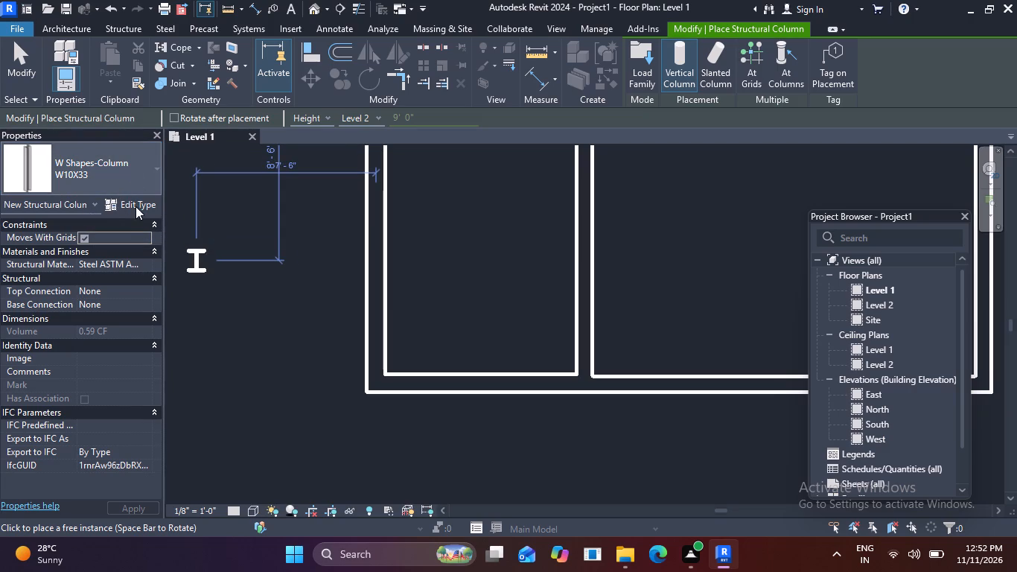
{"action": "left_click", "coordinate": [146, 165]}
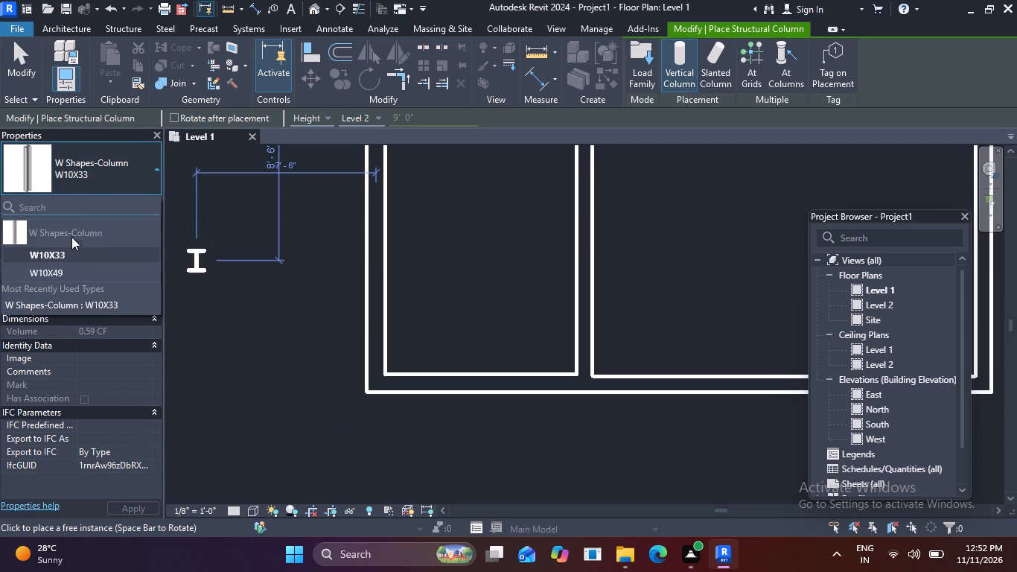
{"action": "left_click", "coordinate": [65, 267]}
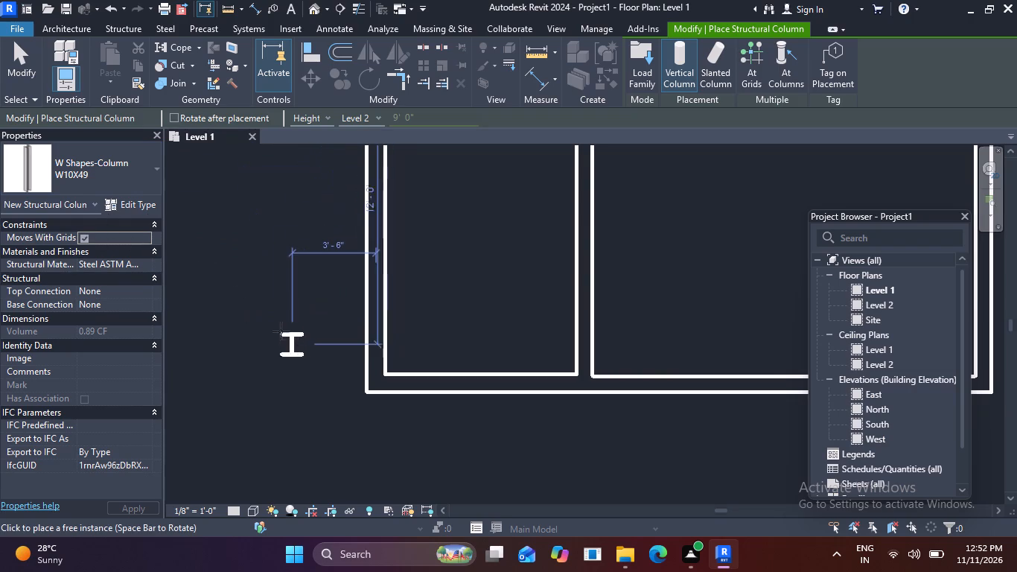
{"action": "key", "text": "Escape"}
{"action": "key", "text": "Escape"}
Duplicate the WALL 9" basic wall type under the name WALL 1'6".
{"action": "scroll", "coordinate": [351, 321], "scroll_direction": "down", "scroll_amount": 3}
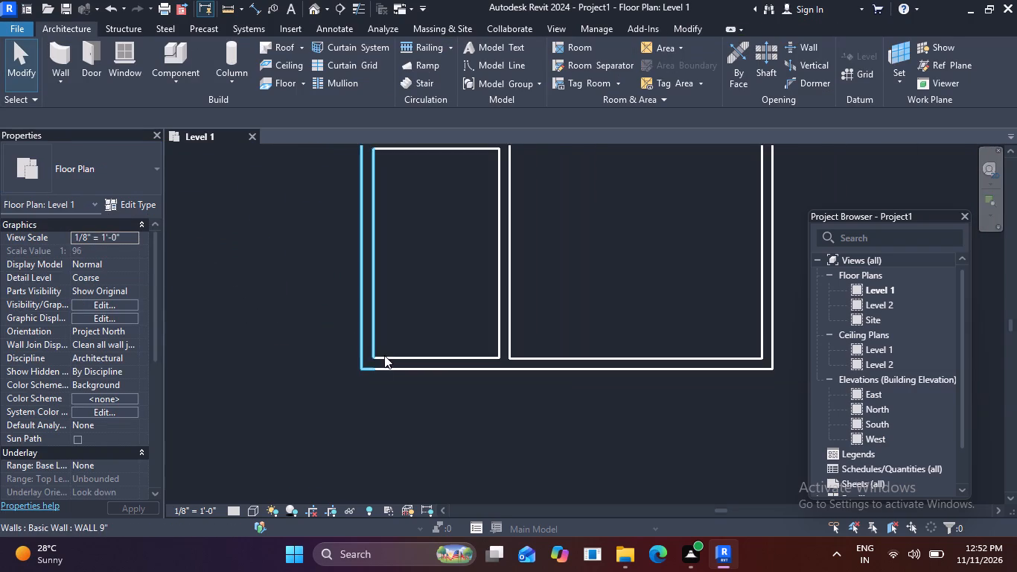
{"action": "scroll", "coordinate": [377, 363], "scroll_direction": "up", "scroll_amount": 4}
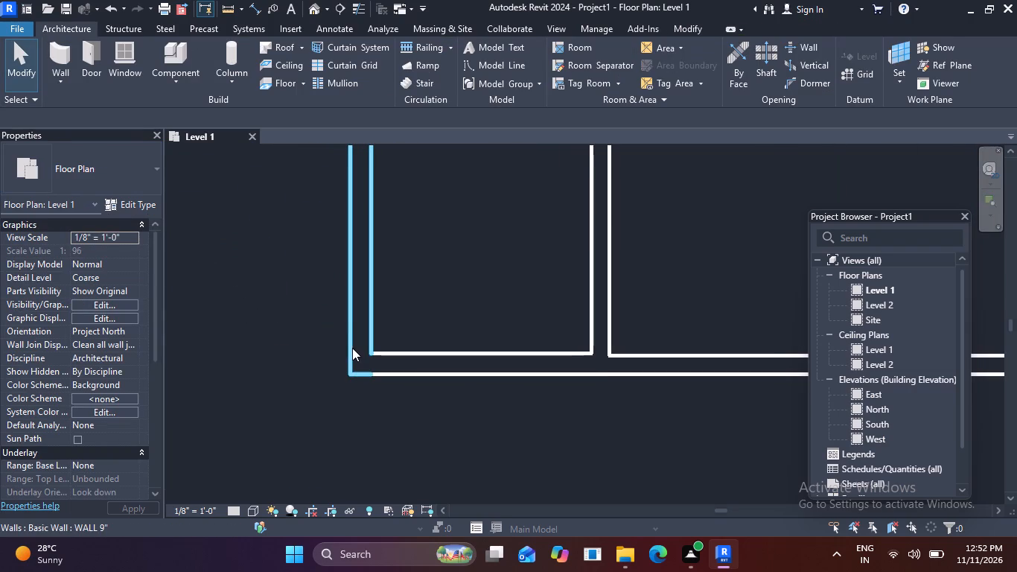
{"action": "left_click", "coordinate": [63, 58]}
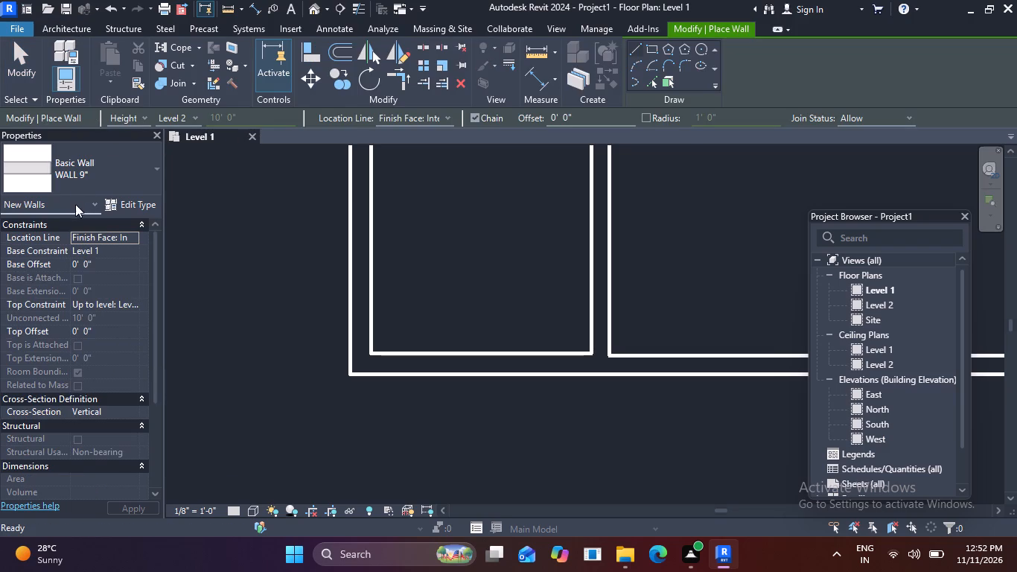
{"action": "left_click", "coordinate": [149, 200]}
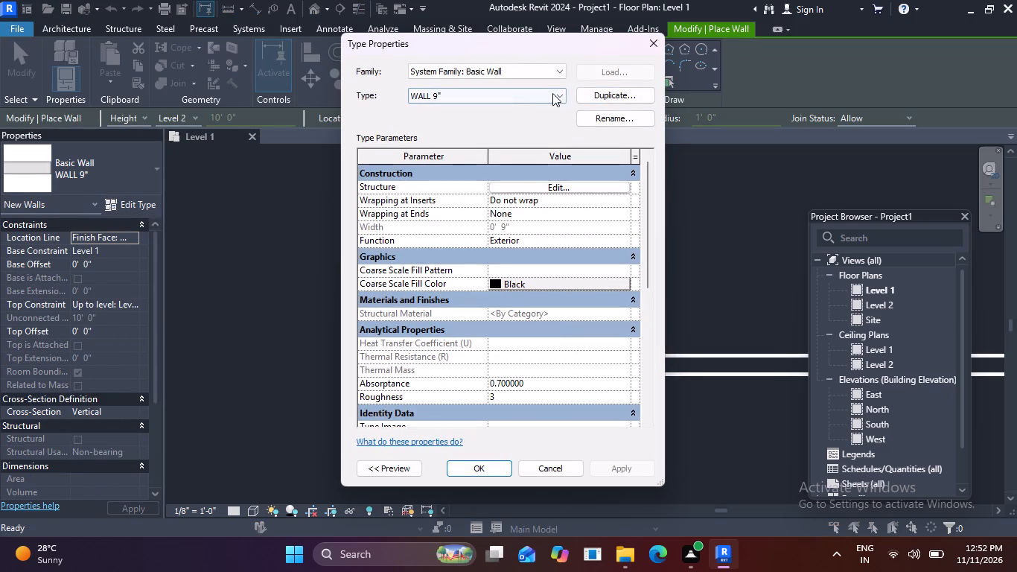
{"action": "left_click", "coordinate": [608, 96]}
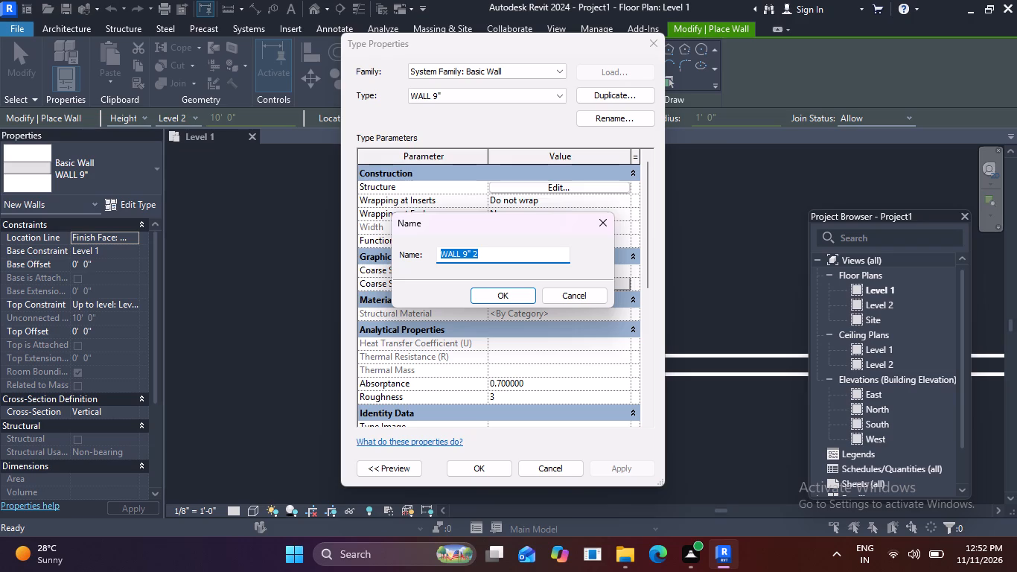
{"action": "left_click", "coordinate": [500, 252]}
{"action": "key", "text": "BackSpace"}
{"action": "key", "text": "BackSpace"}
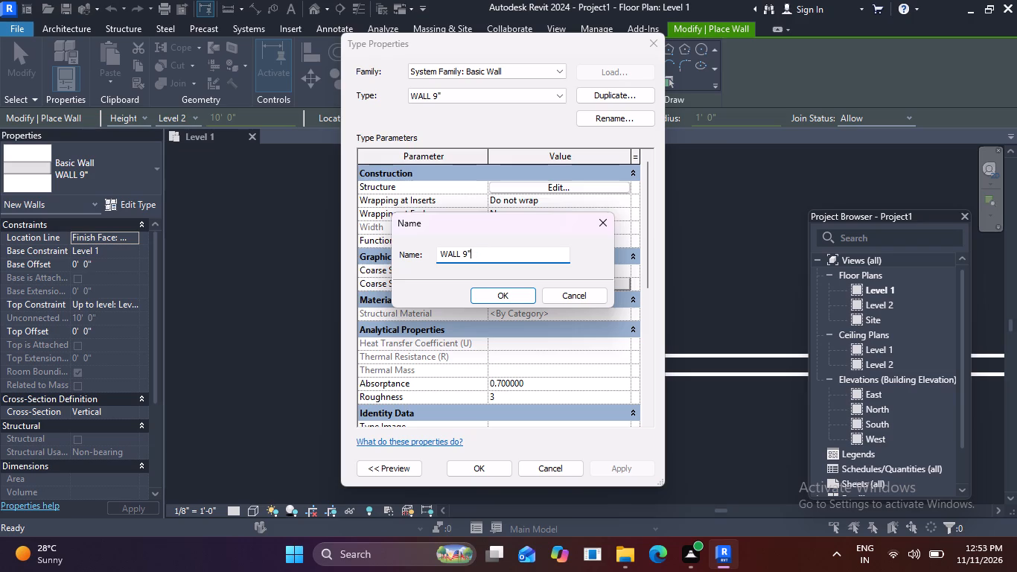
{"action": "key", "text": "BackSpace"}
{"action": "key", "text": "BackSpace"}
{"action": "type", "text": "1'"}
{"action": "key", "text": "6"}
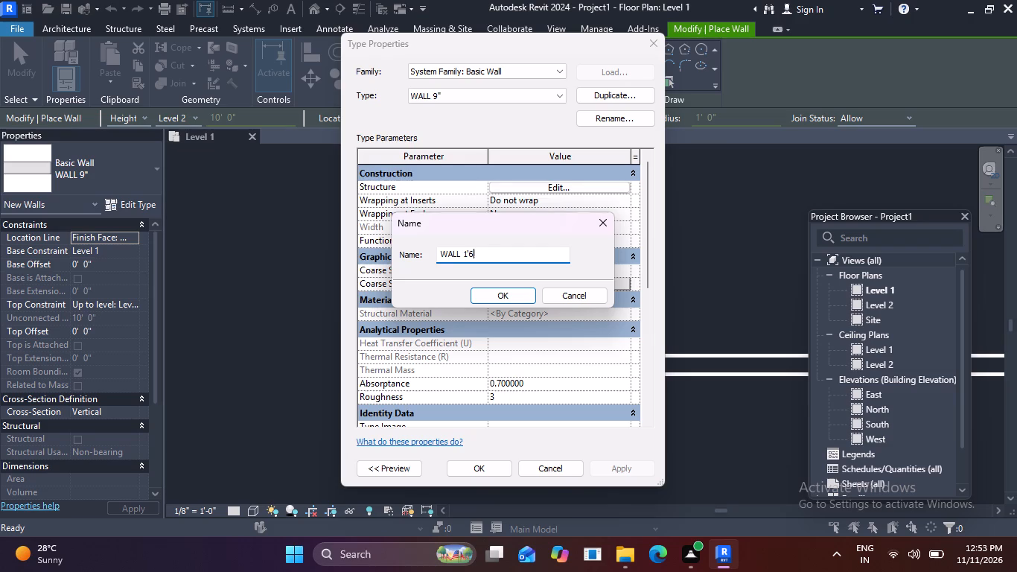
{"action": "key", "text": "shift+quotedbl"}
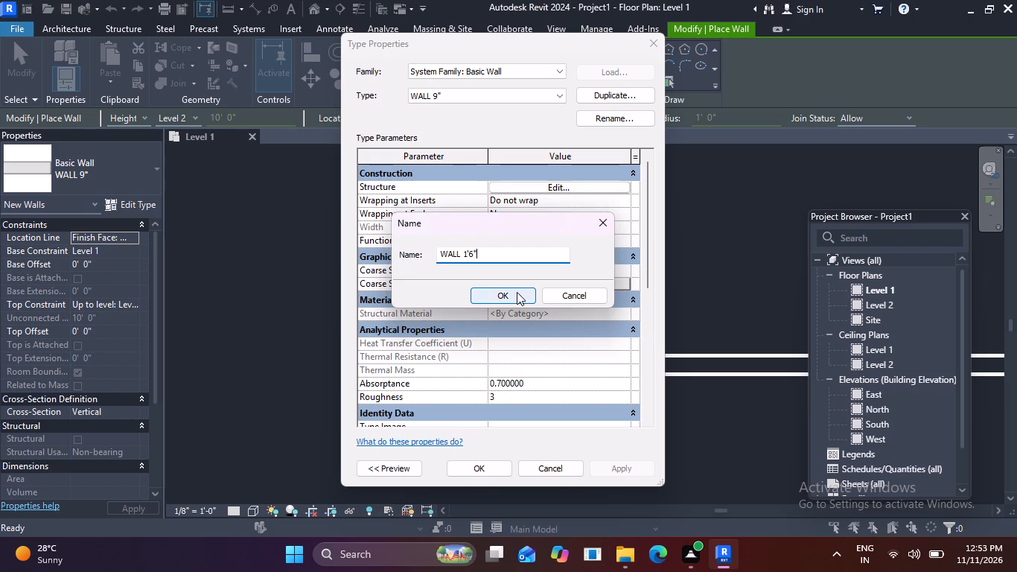
{"action": "left_click", "coordinate": [517, 292]}
Set the WALL 1'6" structure layer thickness to 1'.6" and make this the active wall type.
{"action": "left_click", "coordinate": [575, 187]}
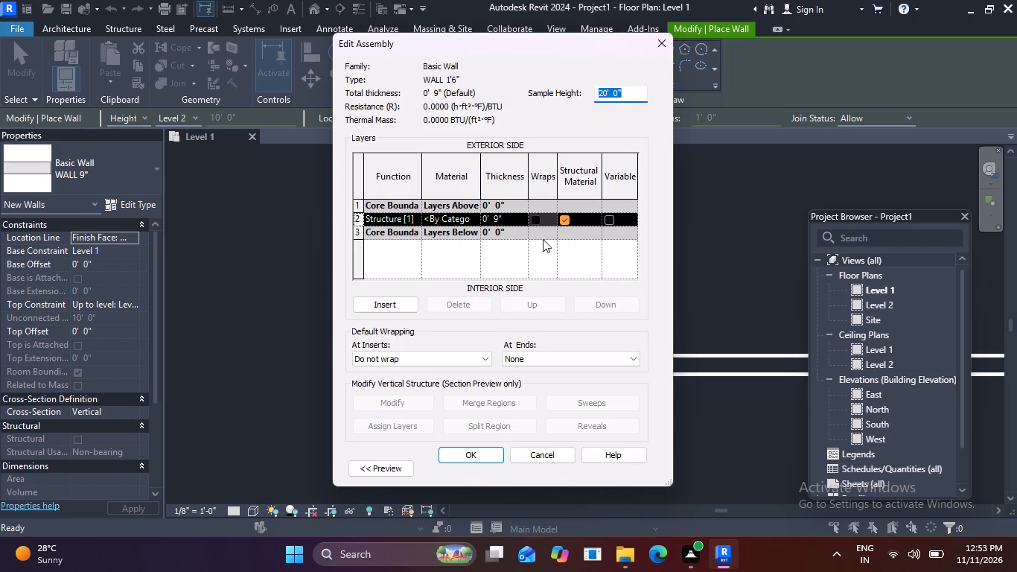
{"action": "left_click", "coordinate": [515, 220]}
{"action": "key", "text": "BackSpace"}
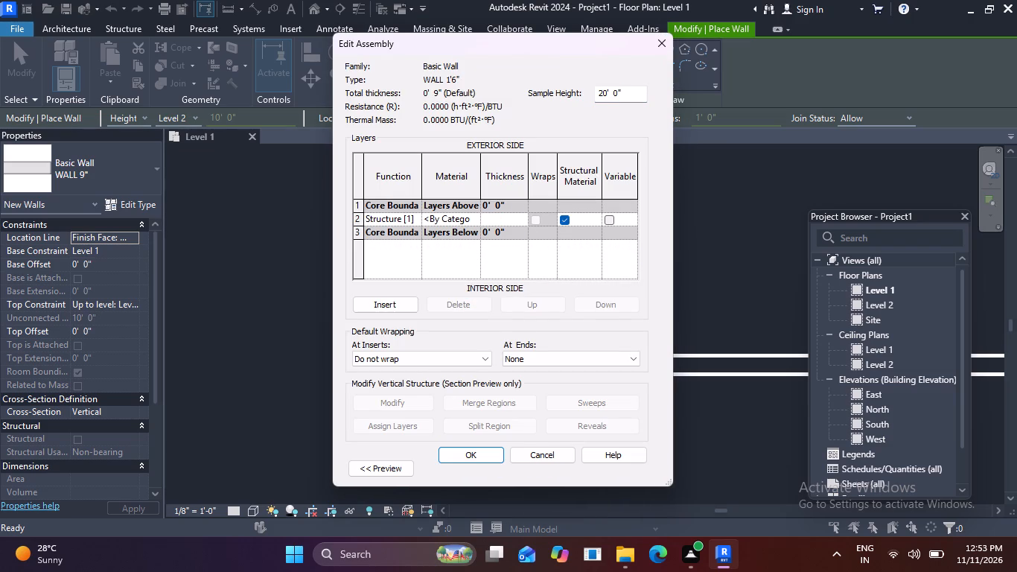
{"action": "key", "text": "1"}
{"action": "type", "text": ".6'"}
{"action": "key", "text": "BackSpace"}
{"action": "key", "text": "shift+quotedbl"}
{"action": "key", "text": "Left"}
{"action": "key", "text": "Left"}
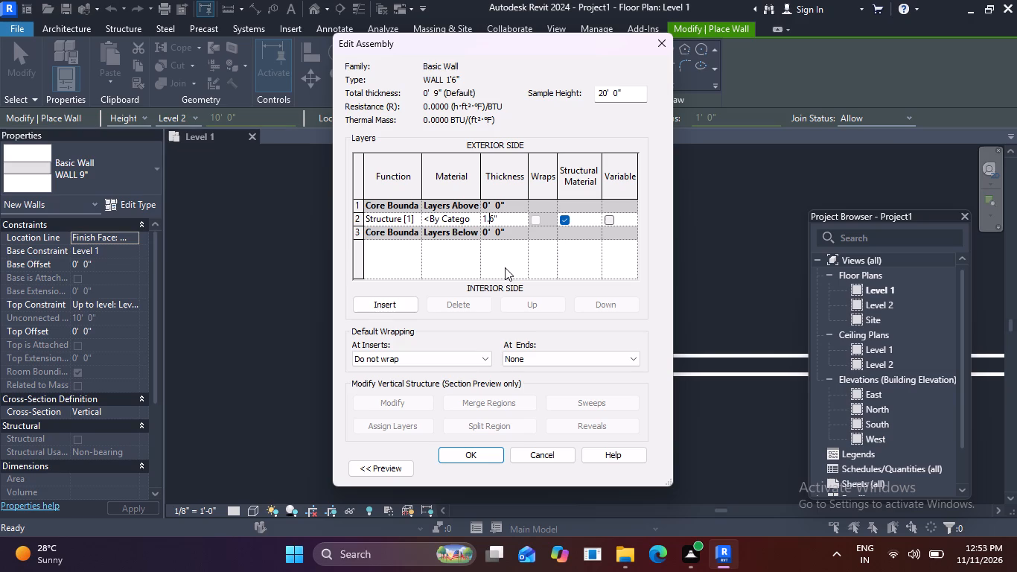
{"action": "key", "text": "Left"}
{"action": "key", "text": "apostrophe"}
{"action": "key", "text": "Return"}
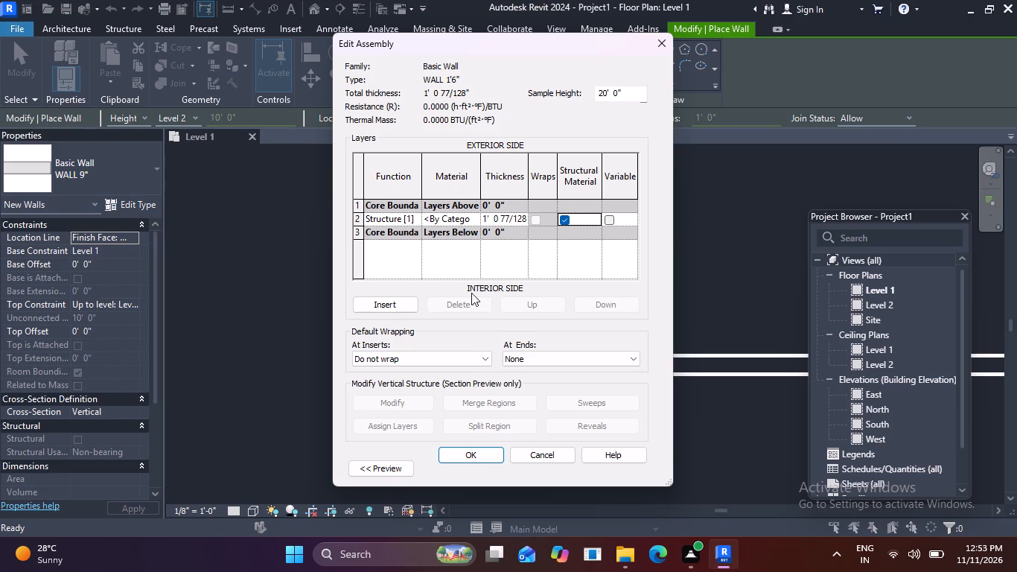
{"action": "left_click", "coordinate": [479, 458]}
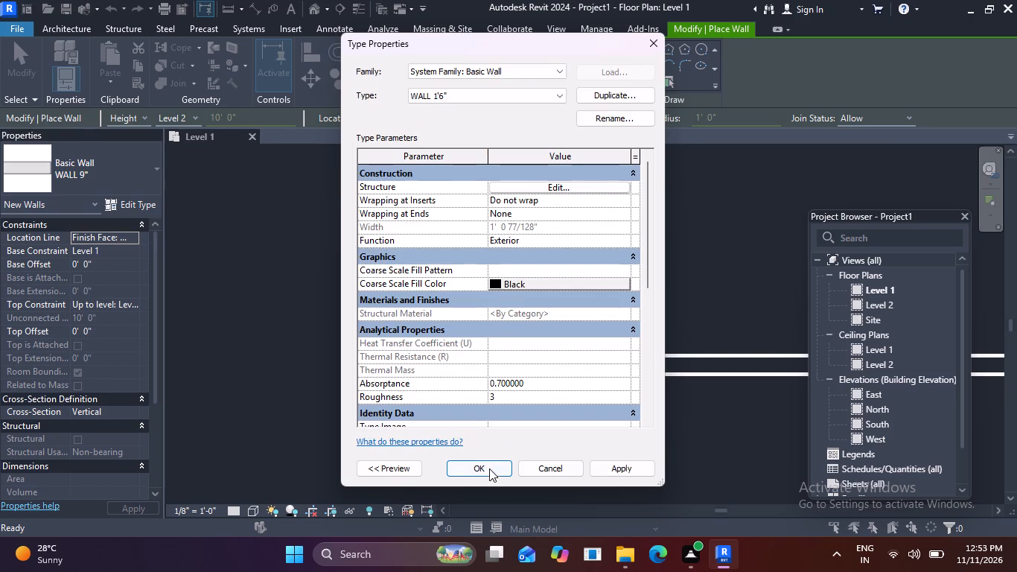
{"action": "left_click", "coordinate": [487, 466]}
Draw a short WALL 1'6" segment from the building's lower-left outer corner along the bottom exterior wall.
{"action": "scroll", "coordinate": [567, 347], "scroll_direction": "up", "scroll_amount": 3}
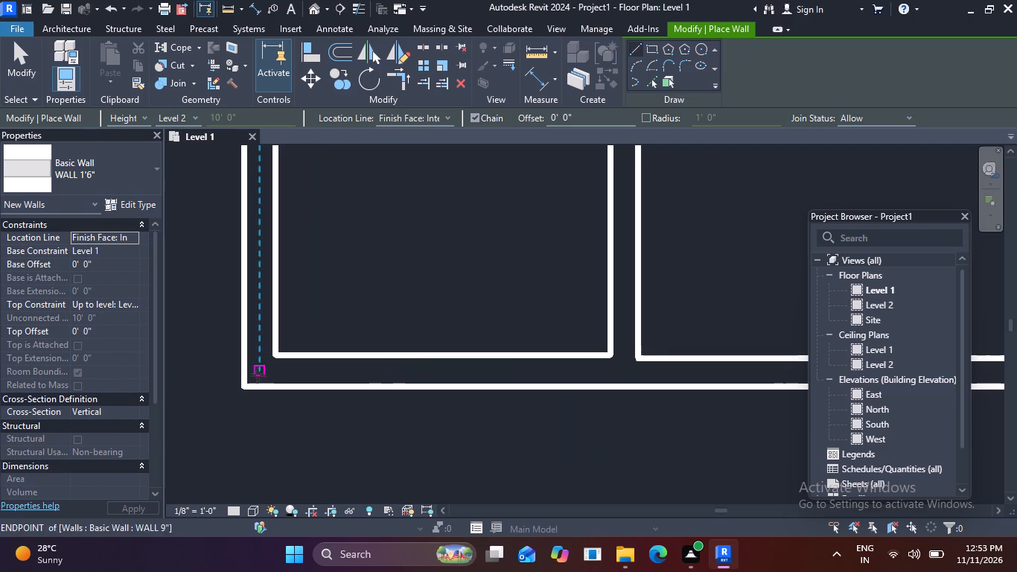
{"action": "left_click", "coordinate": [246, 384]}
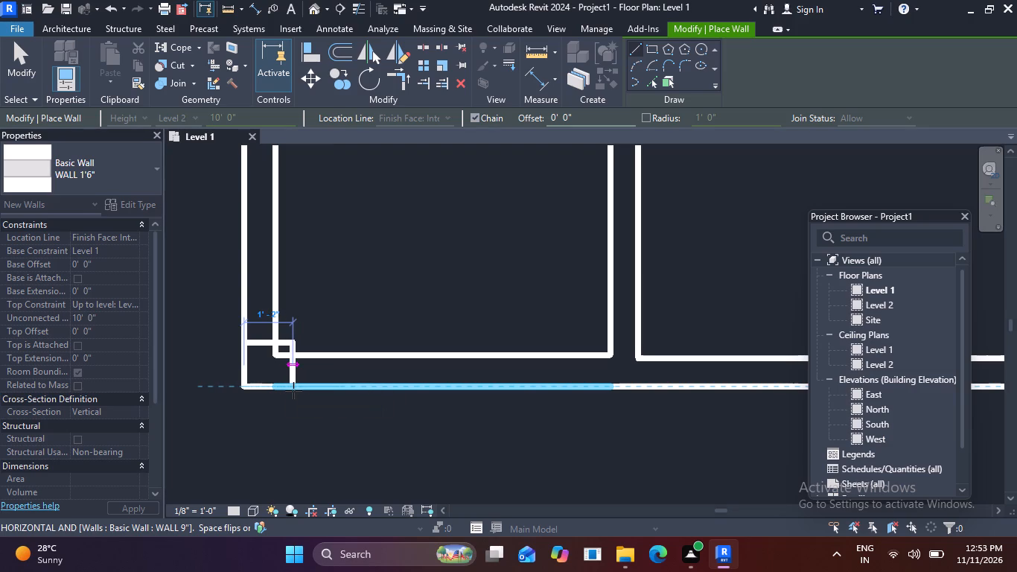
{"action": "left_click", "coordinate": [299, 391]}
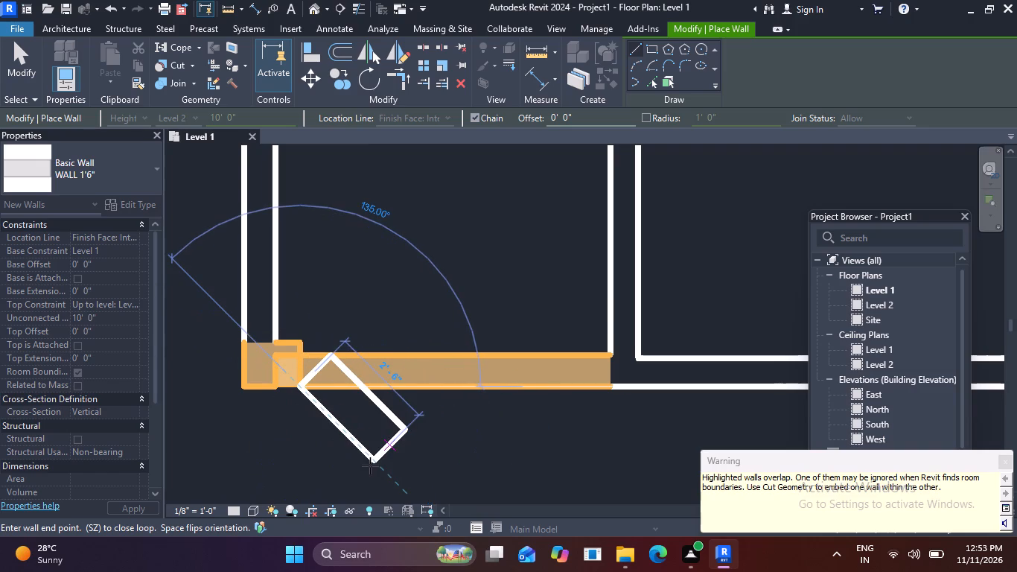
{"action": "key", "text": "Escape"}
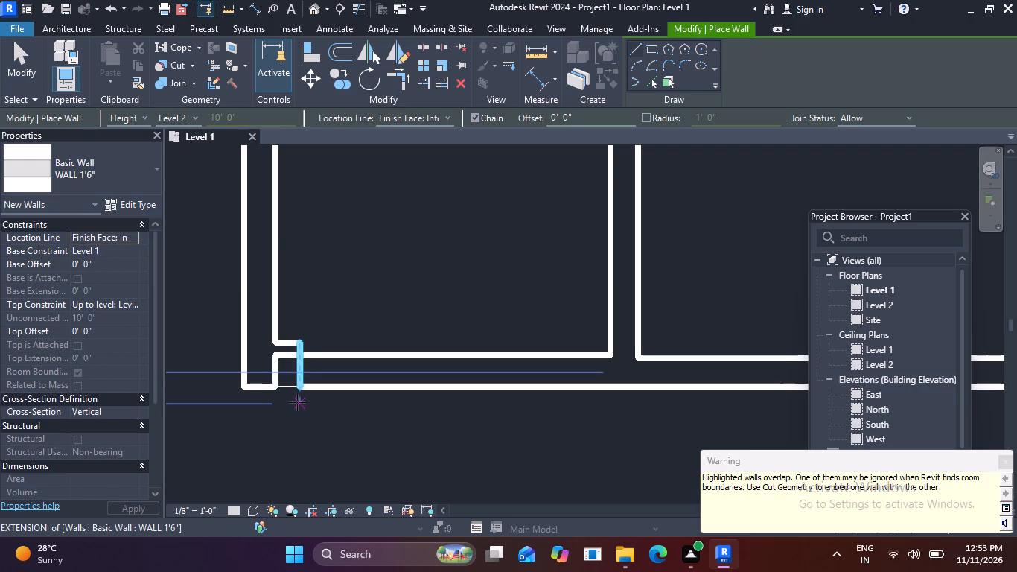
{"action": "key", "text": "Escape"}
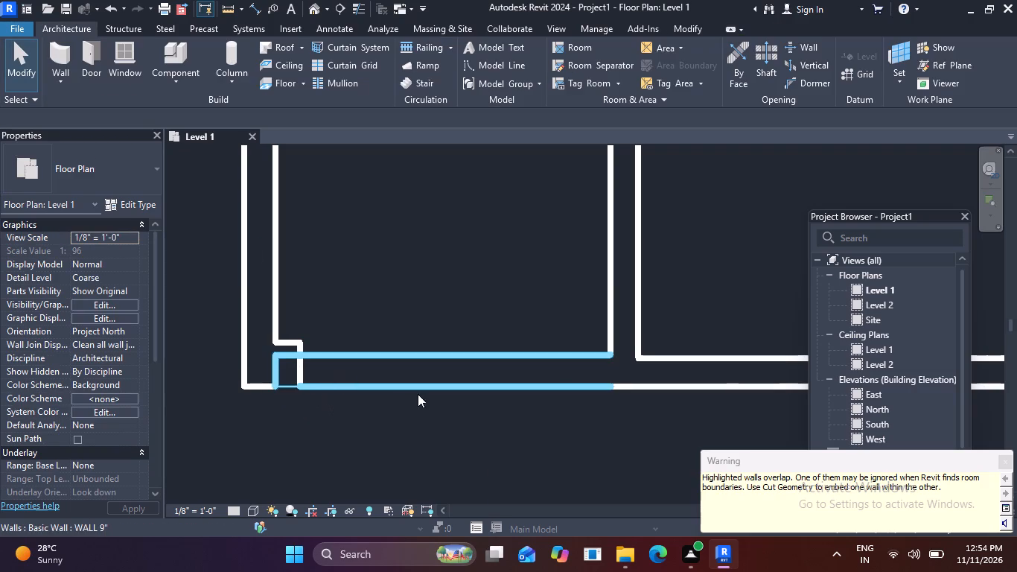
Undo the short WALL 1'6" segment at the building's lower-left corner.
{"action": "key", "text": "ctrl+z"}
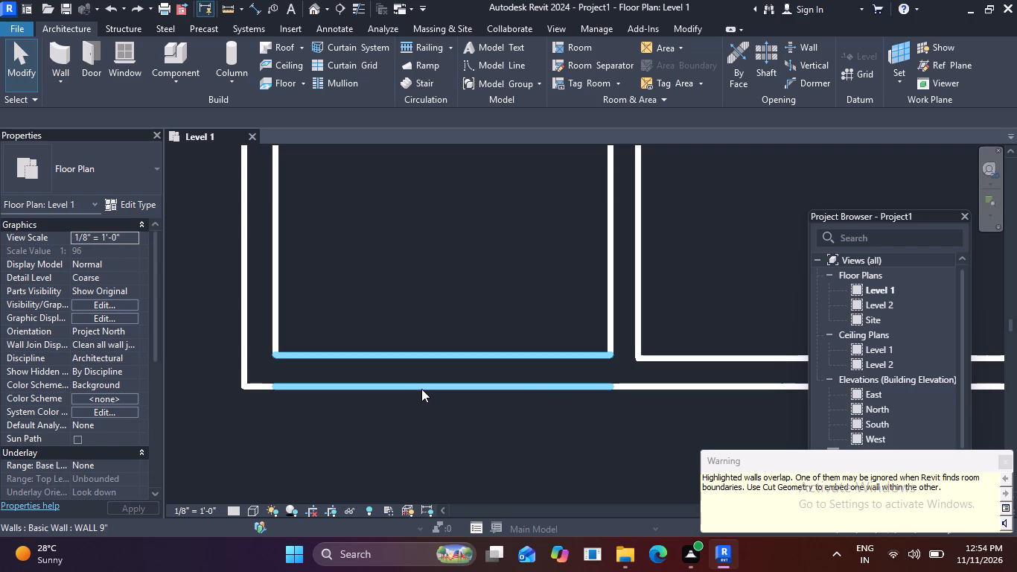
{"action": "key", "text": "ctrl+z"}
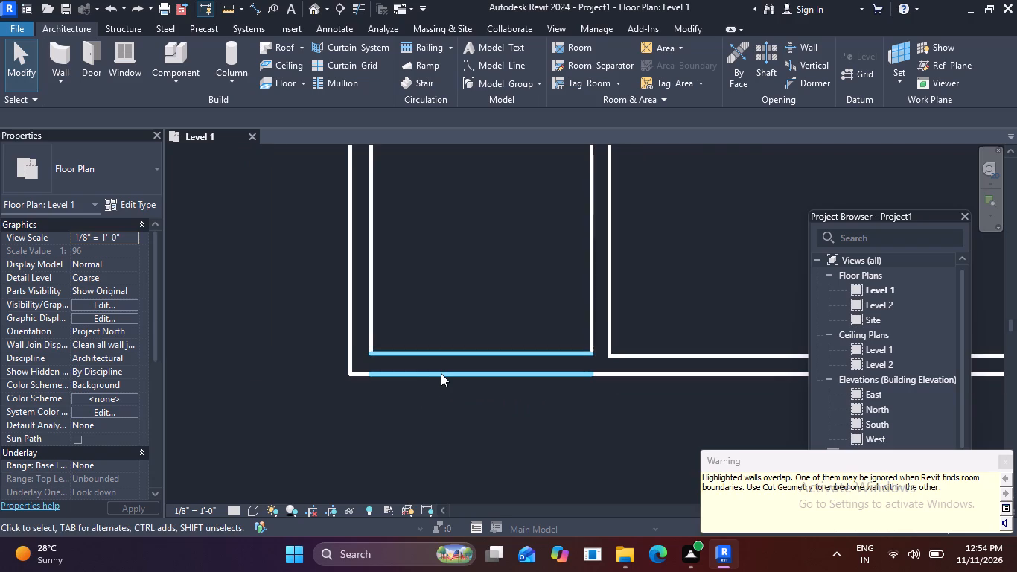
Delete the bottom exterior wall segment between the left exterior wall and the first partition.
{"action": "left_click", "coordinate": [441, 373]}
{"action": "key", "text": "Delete"}
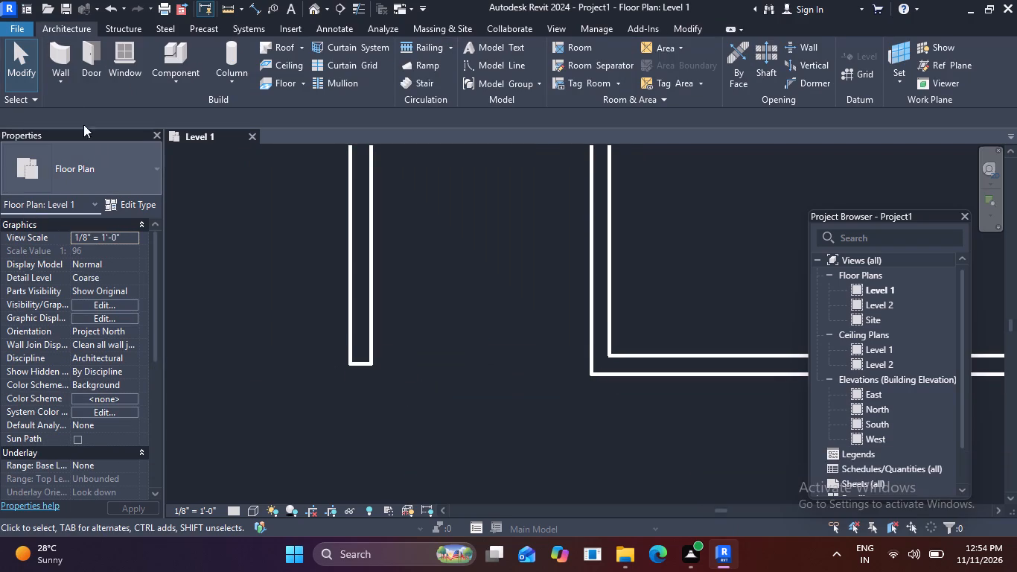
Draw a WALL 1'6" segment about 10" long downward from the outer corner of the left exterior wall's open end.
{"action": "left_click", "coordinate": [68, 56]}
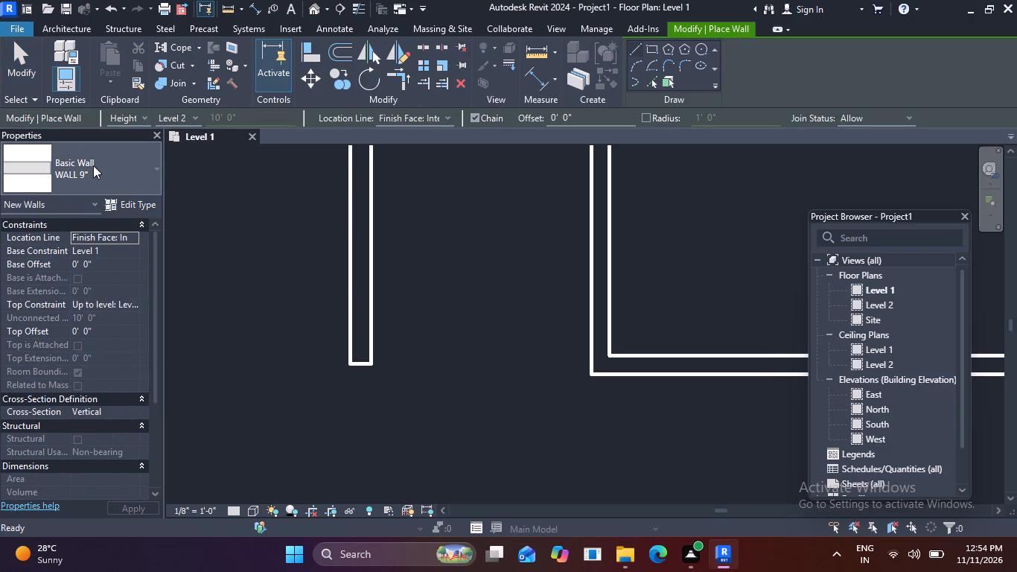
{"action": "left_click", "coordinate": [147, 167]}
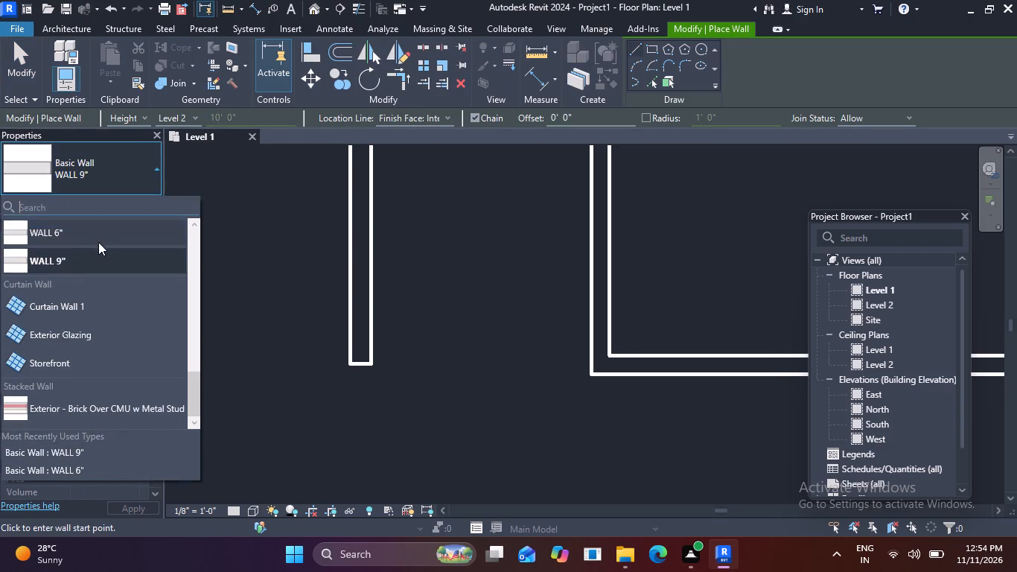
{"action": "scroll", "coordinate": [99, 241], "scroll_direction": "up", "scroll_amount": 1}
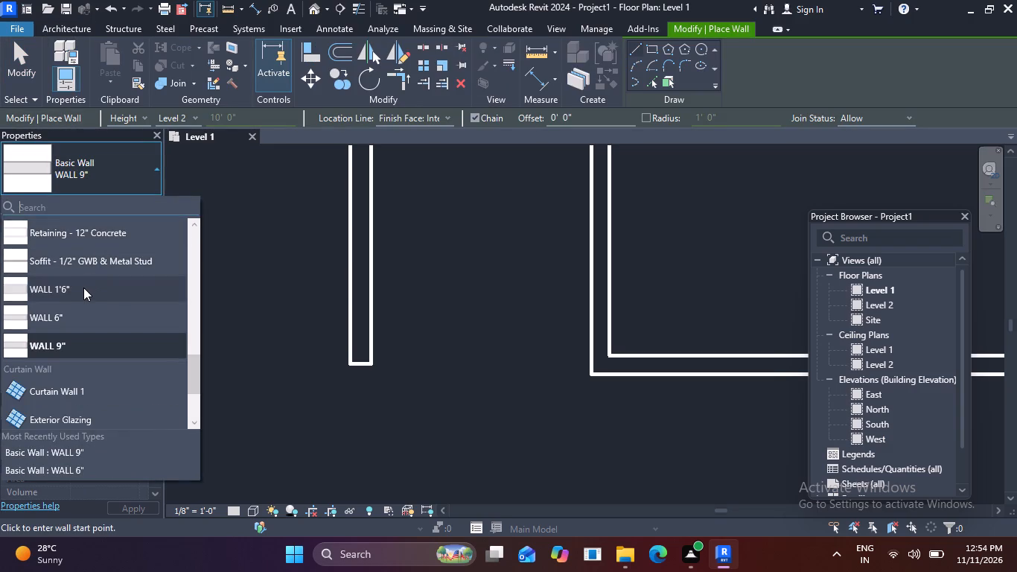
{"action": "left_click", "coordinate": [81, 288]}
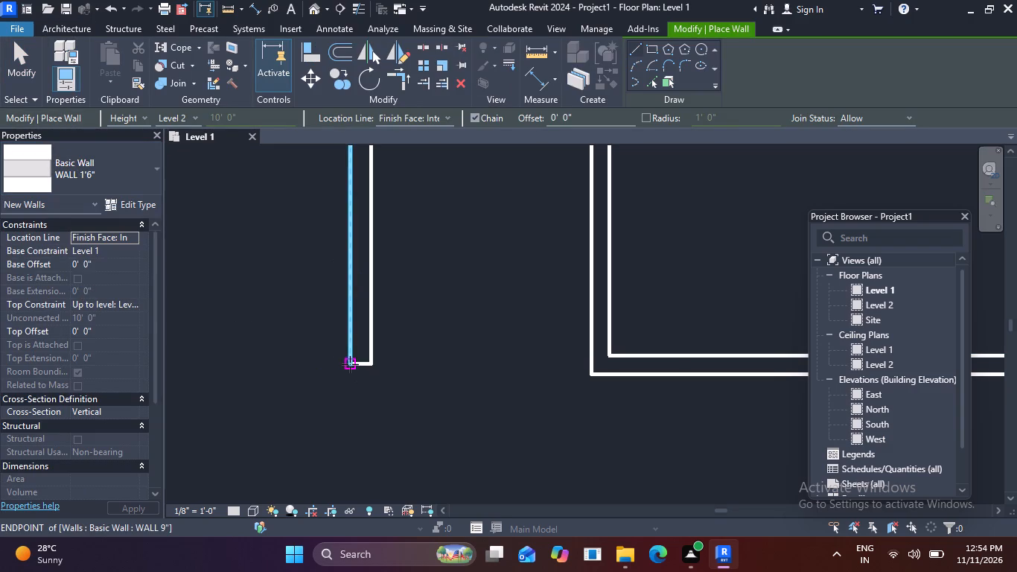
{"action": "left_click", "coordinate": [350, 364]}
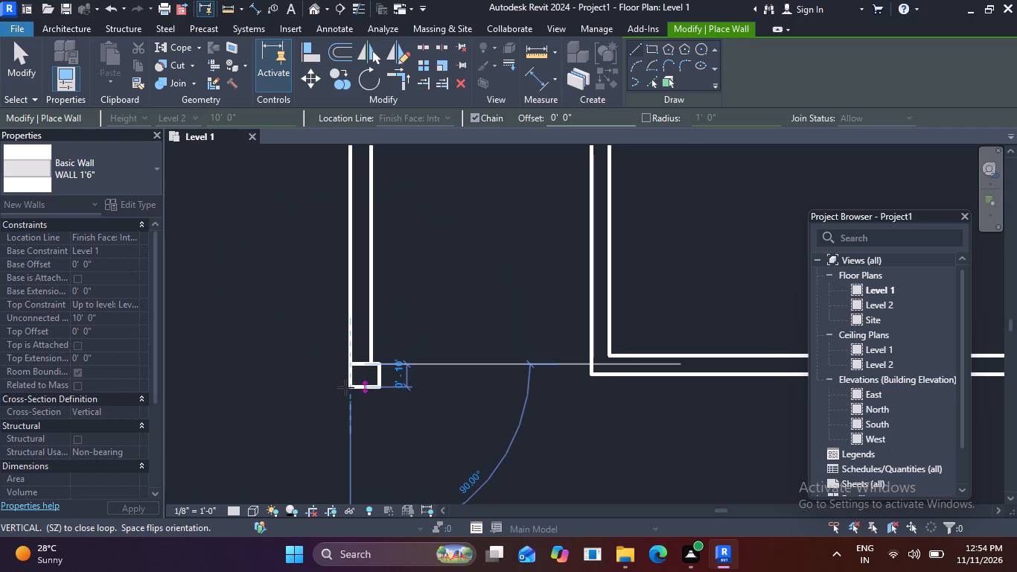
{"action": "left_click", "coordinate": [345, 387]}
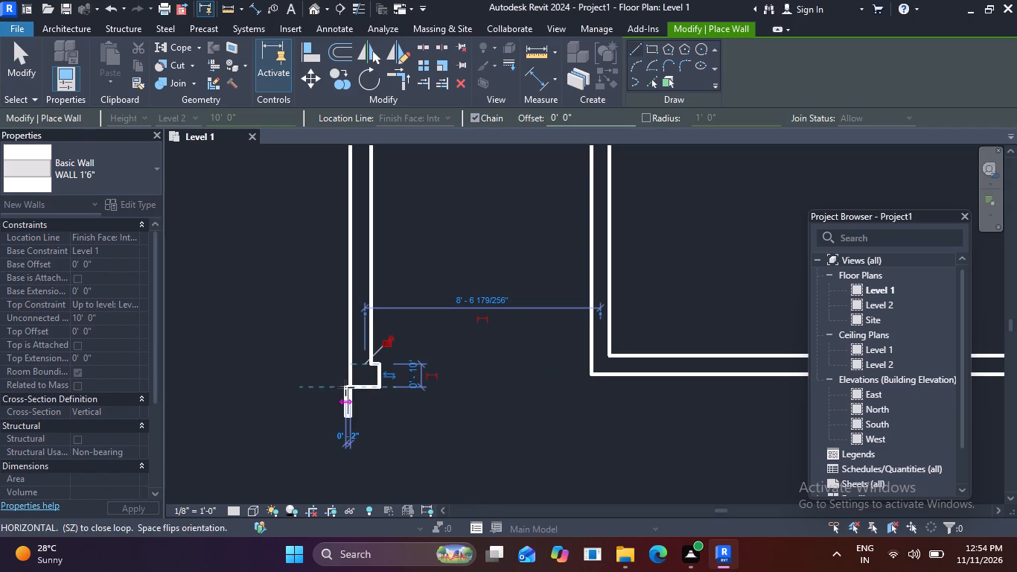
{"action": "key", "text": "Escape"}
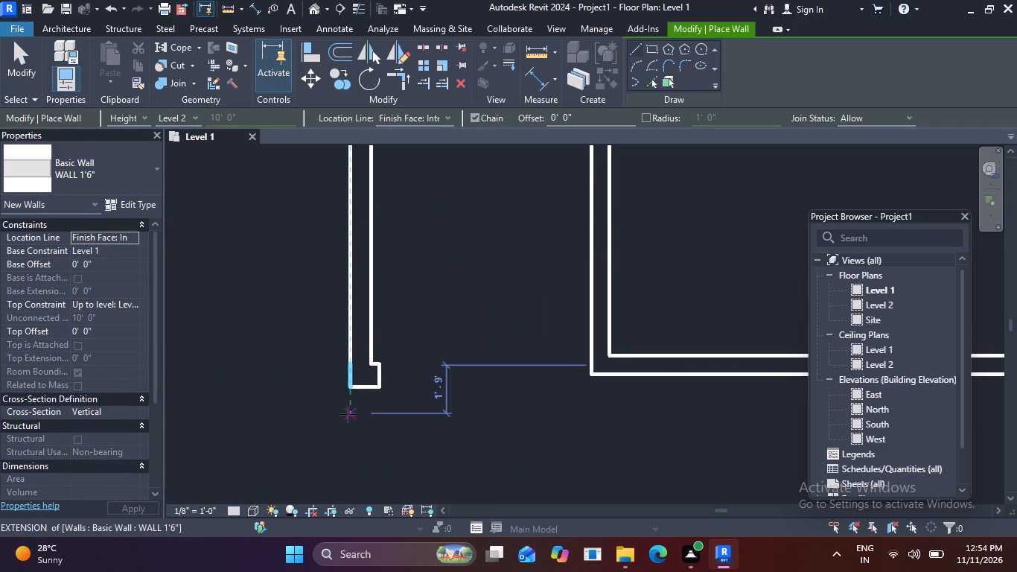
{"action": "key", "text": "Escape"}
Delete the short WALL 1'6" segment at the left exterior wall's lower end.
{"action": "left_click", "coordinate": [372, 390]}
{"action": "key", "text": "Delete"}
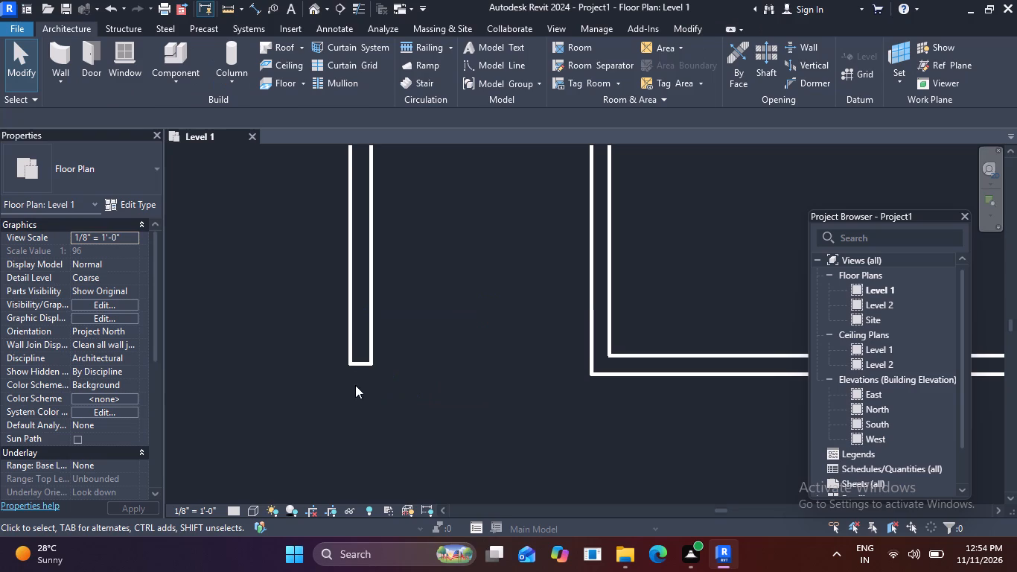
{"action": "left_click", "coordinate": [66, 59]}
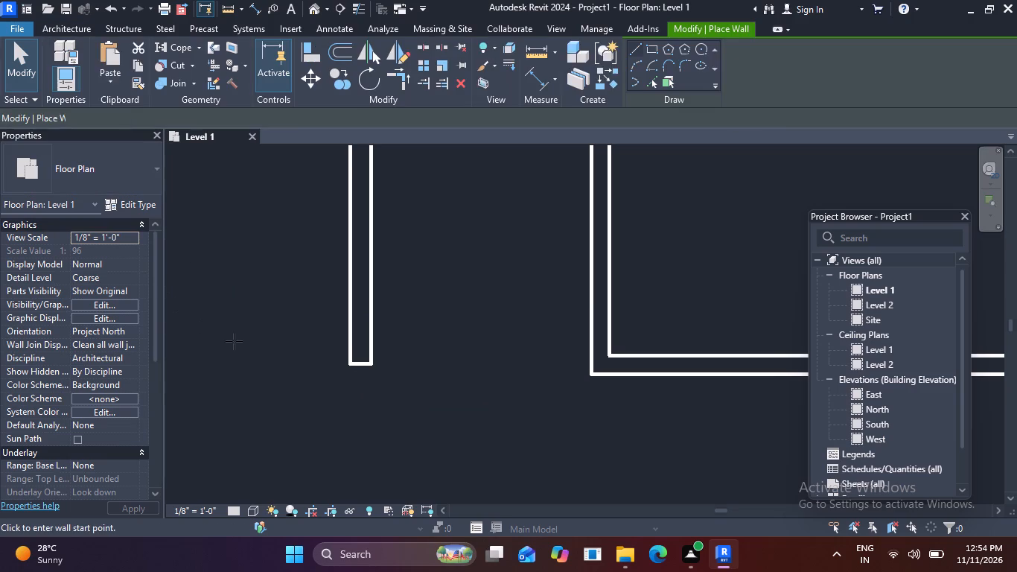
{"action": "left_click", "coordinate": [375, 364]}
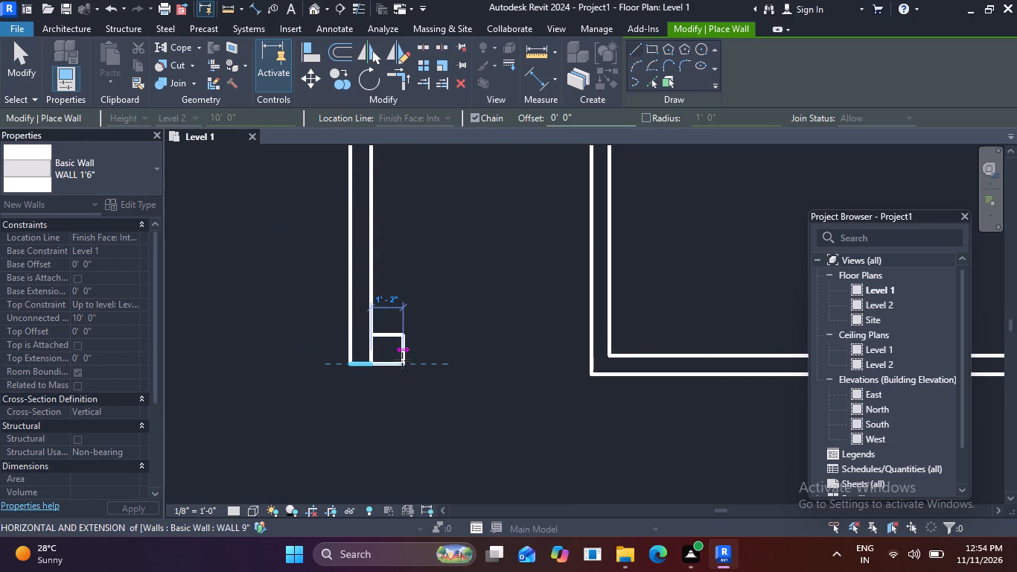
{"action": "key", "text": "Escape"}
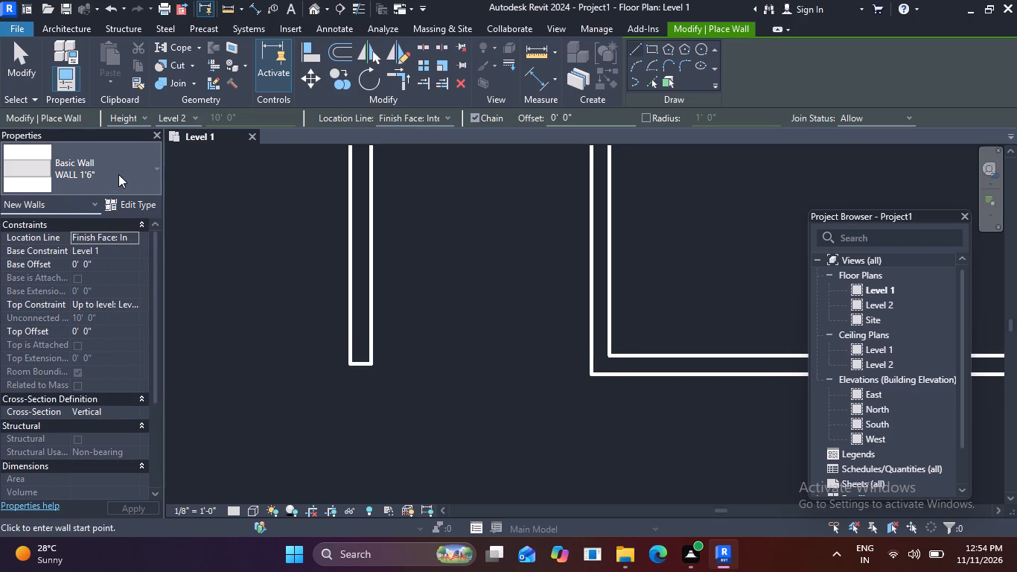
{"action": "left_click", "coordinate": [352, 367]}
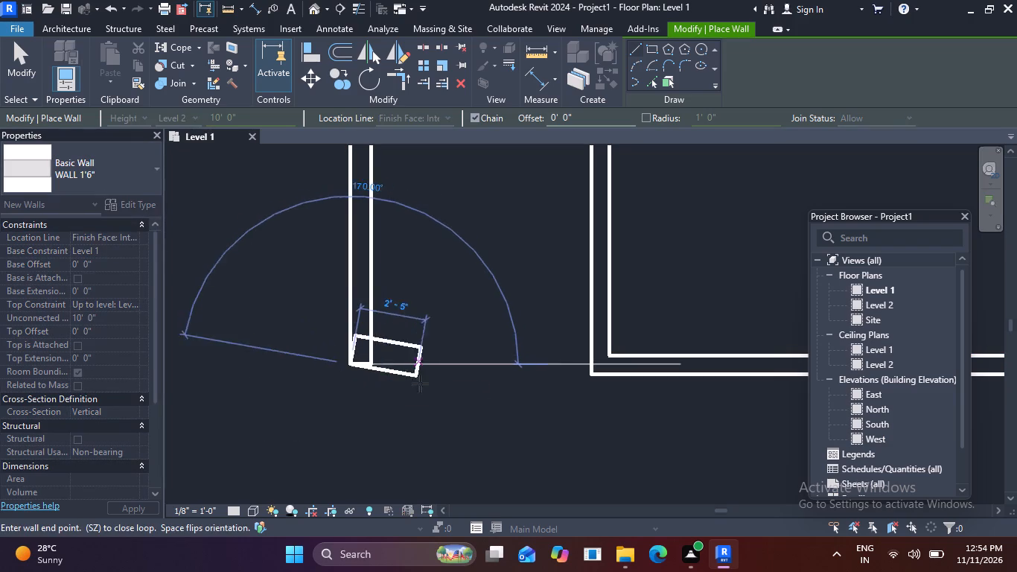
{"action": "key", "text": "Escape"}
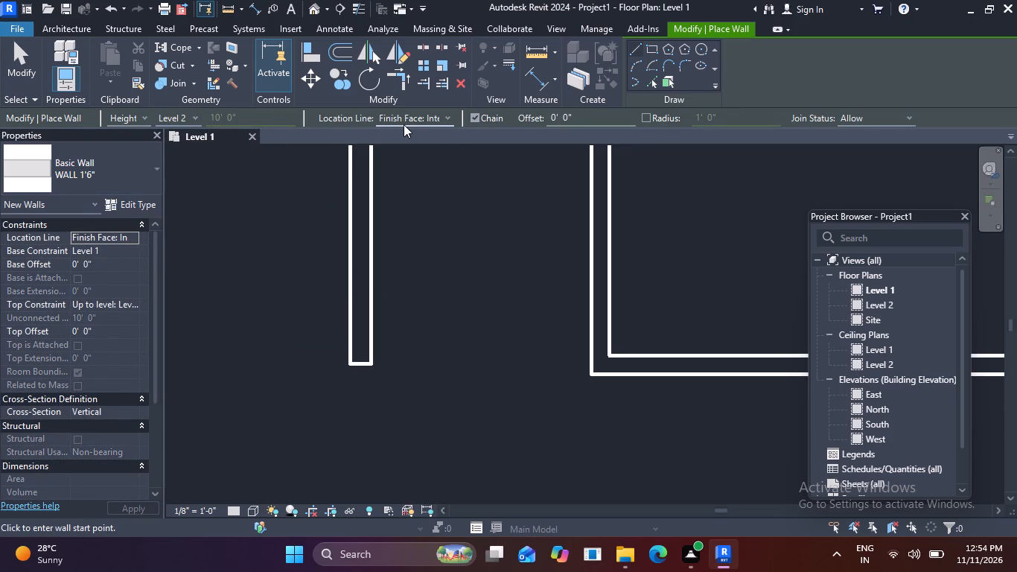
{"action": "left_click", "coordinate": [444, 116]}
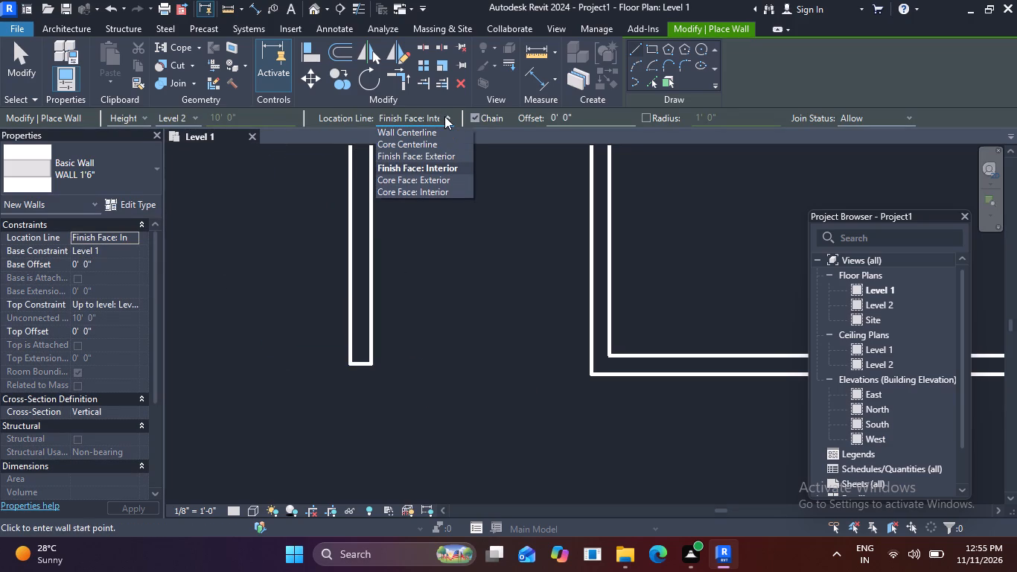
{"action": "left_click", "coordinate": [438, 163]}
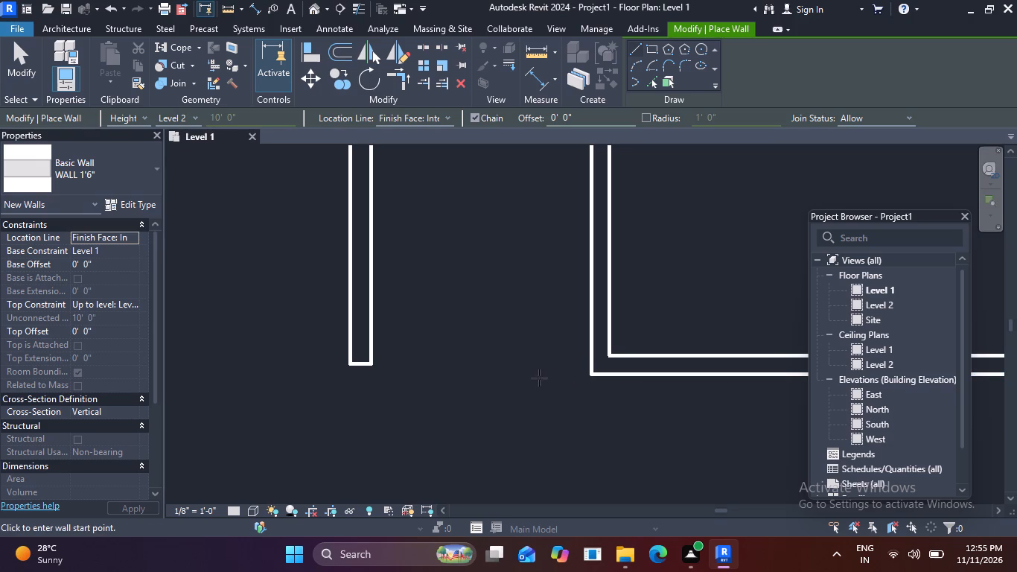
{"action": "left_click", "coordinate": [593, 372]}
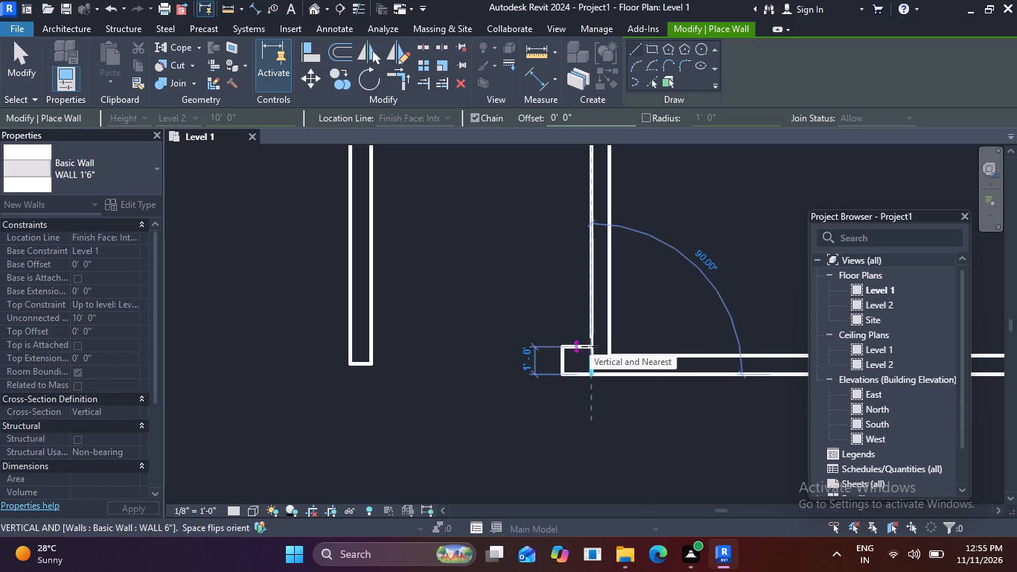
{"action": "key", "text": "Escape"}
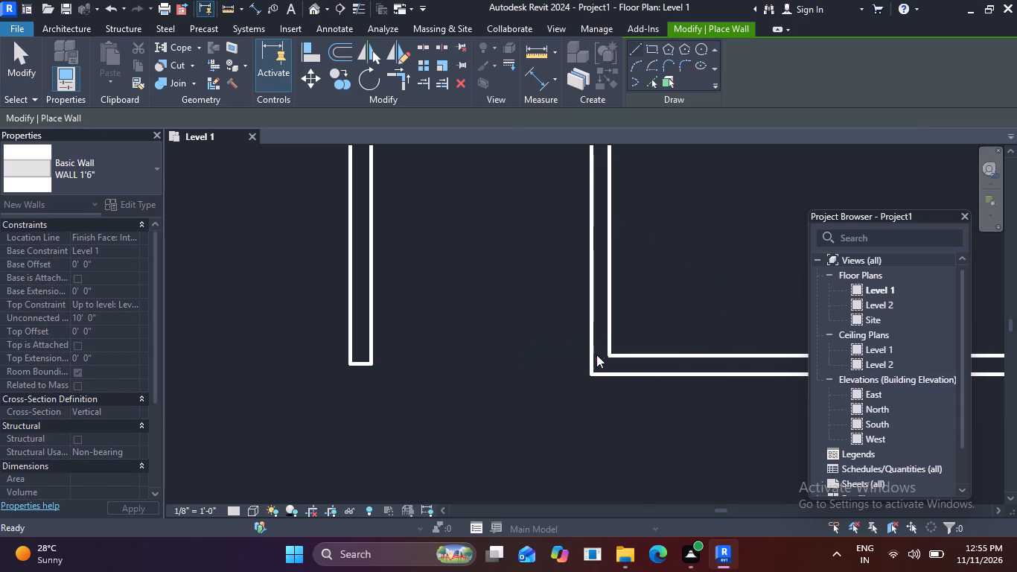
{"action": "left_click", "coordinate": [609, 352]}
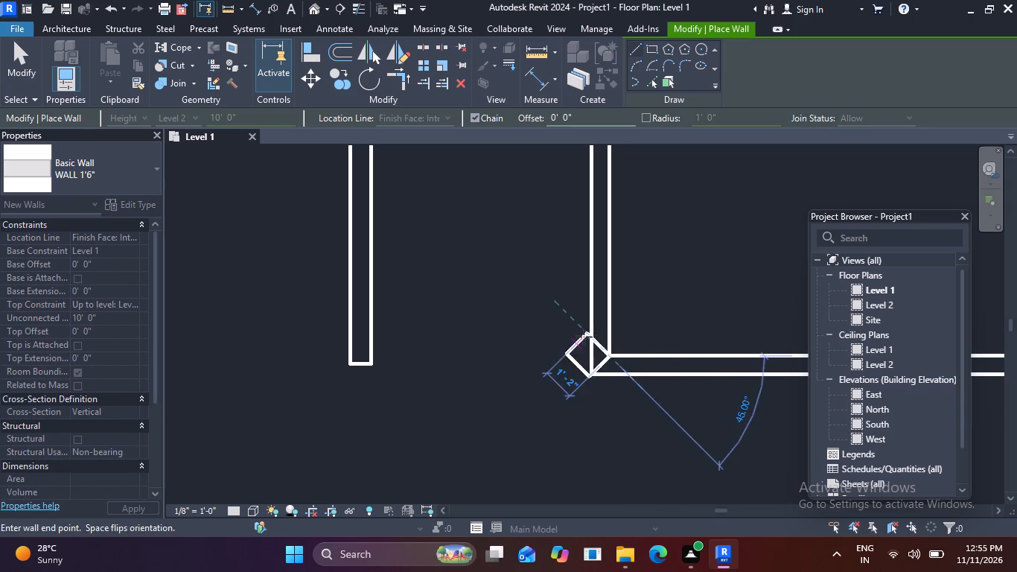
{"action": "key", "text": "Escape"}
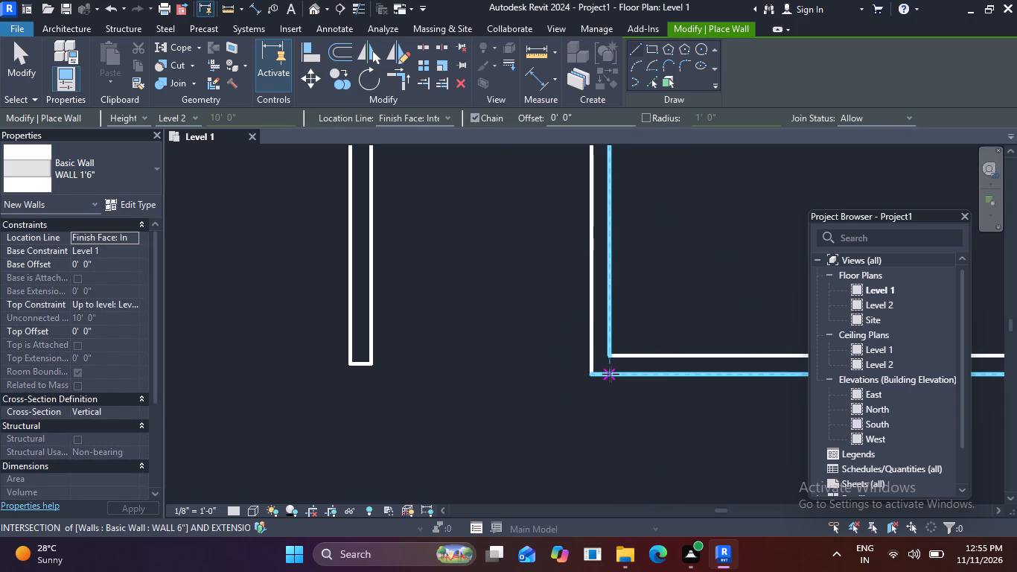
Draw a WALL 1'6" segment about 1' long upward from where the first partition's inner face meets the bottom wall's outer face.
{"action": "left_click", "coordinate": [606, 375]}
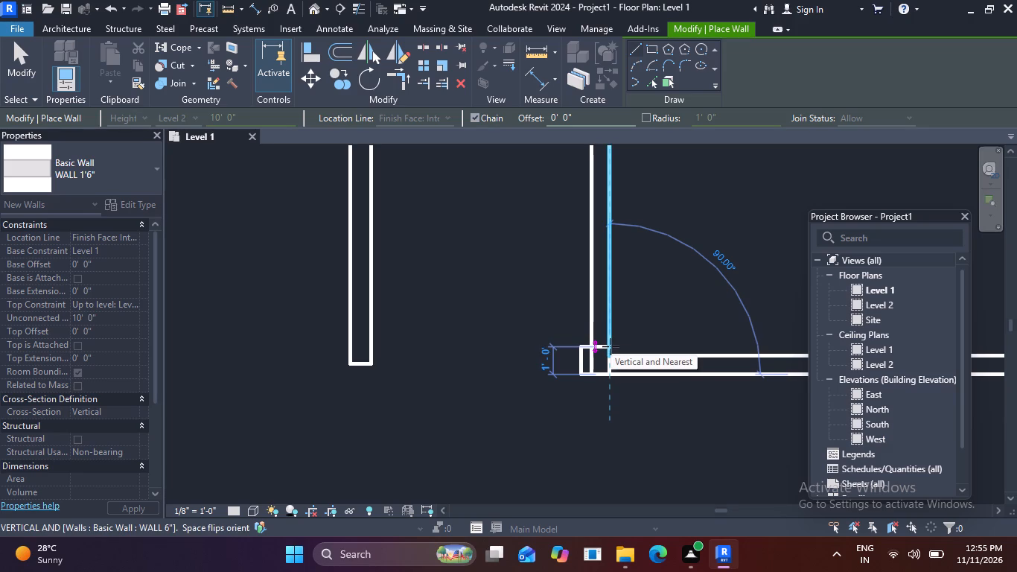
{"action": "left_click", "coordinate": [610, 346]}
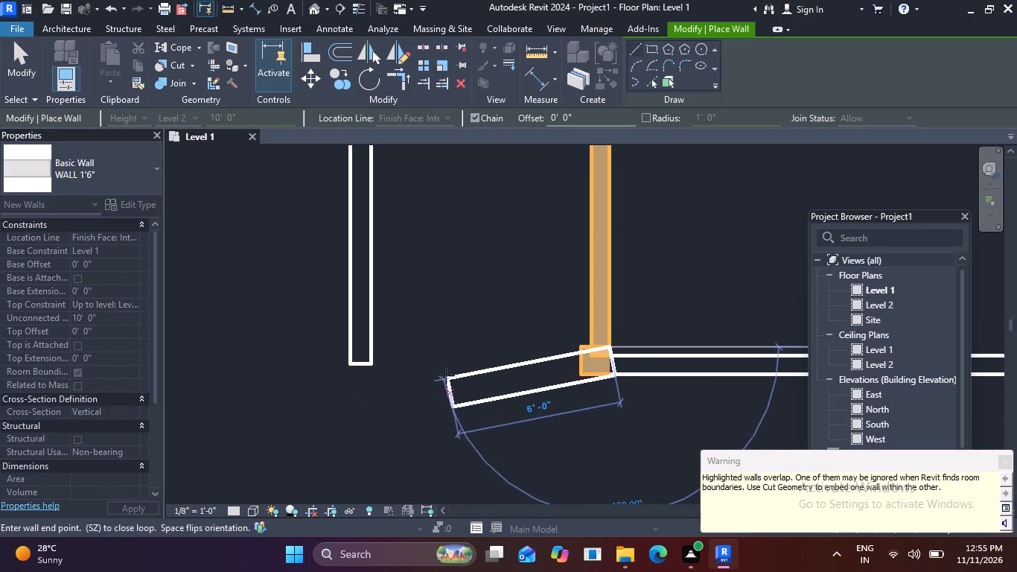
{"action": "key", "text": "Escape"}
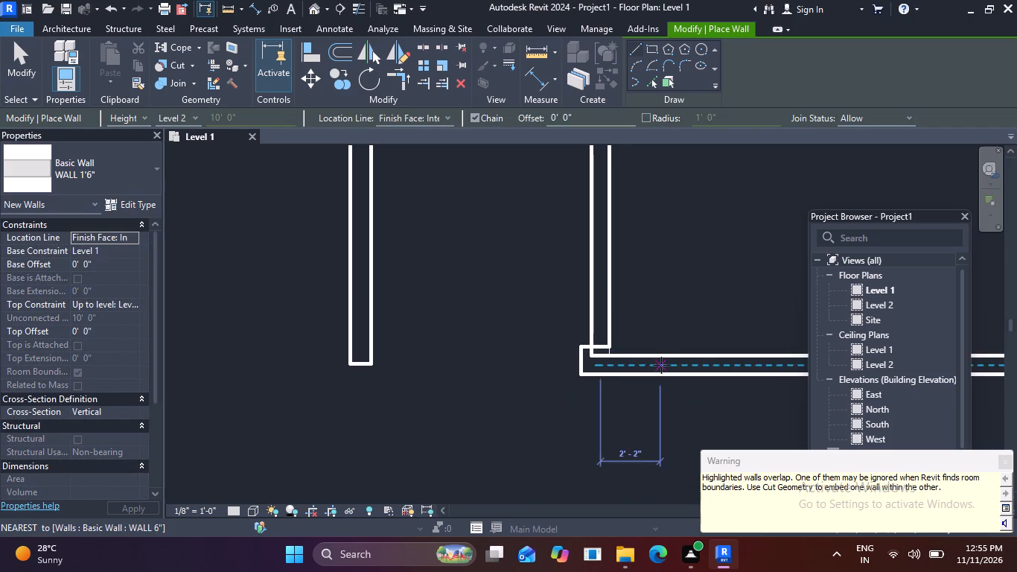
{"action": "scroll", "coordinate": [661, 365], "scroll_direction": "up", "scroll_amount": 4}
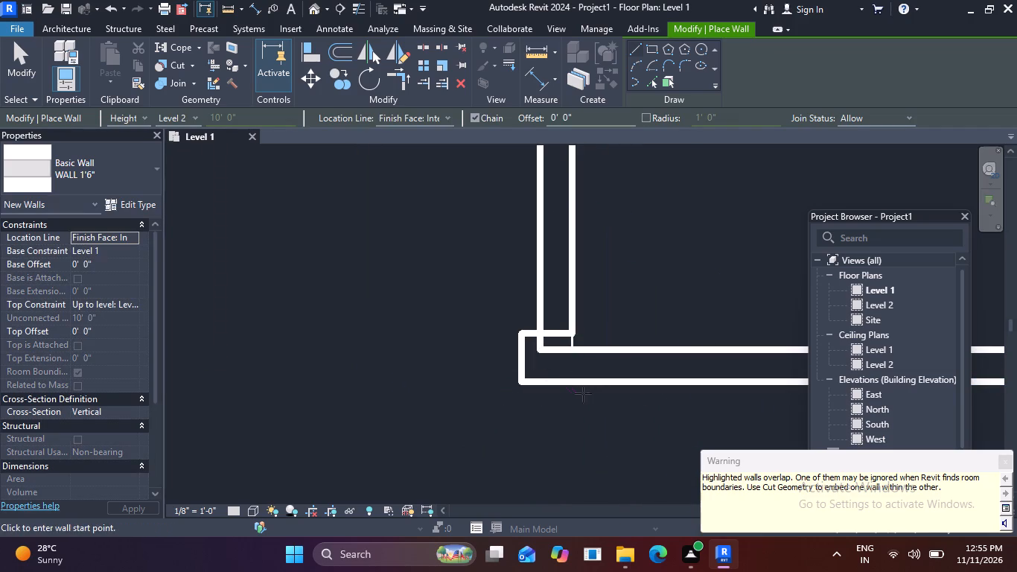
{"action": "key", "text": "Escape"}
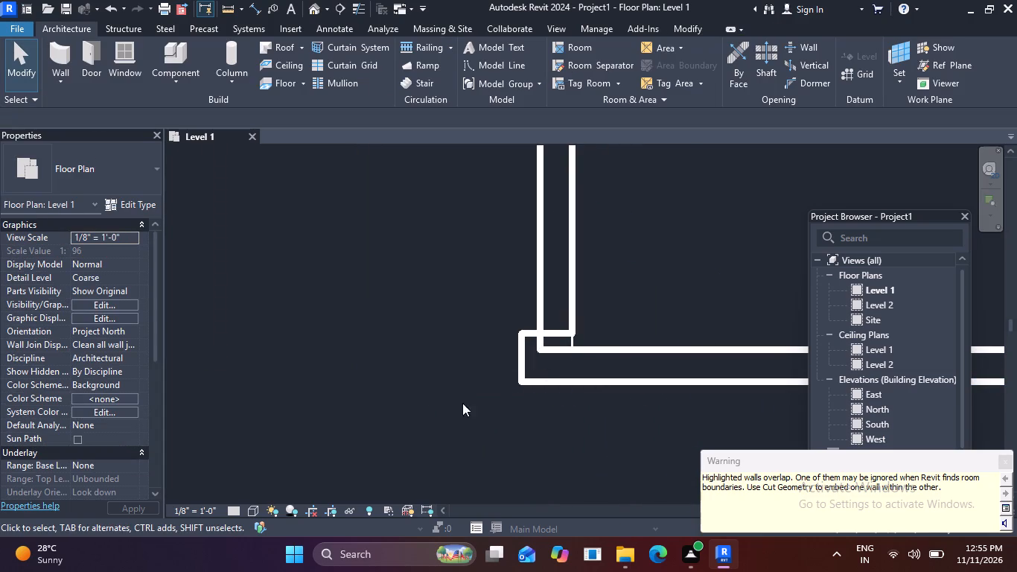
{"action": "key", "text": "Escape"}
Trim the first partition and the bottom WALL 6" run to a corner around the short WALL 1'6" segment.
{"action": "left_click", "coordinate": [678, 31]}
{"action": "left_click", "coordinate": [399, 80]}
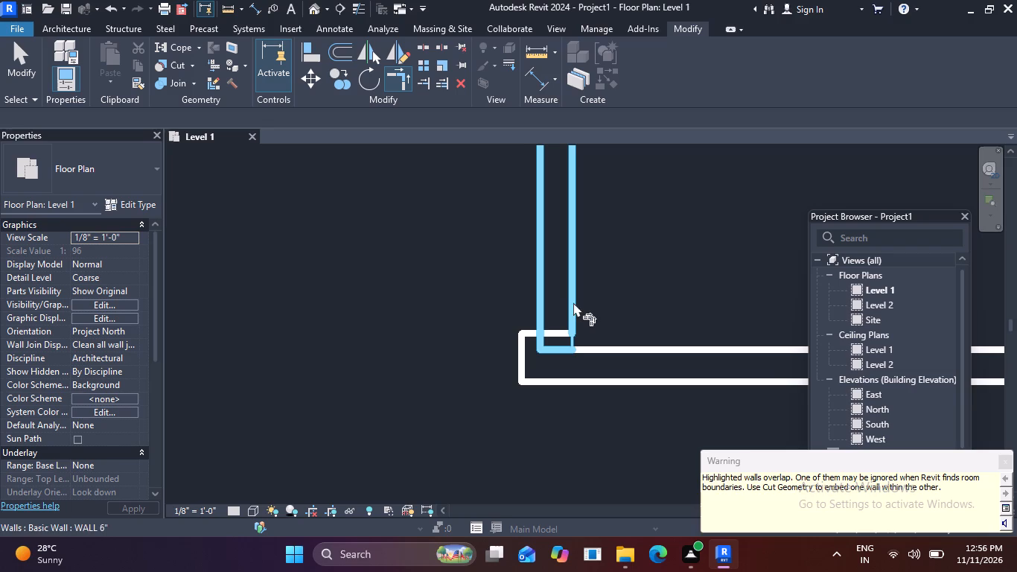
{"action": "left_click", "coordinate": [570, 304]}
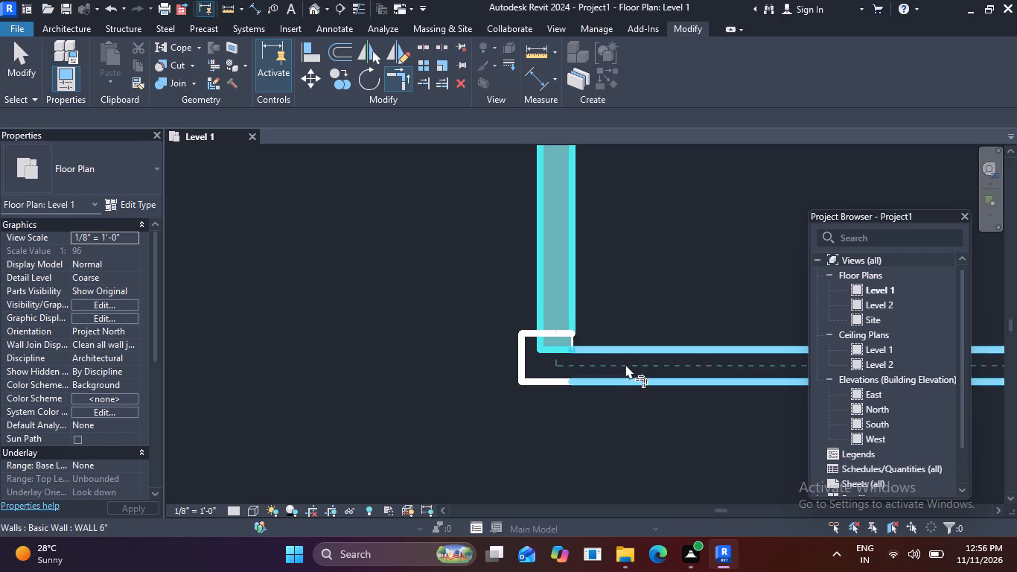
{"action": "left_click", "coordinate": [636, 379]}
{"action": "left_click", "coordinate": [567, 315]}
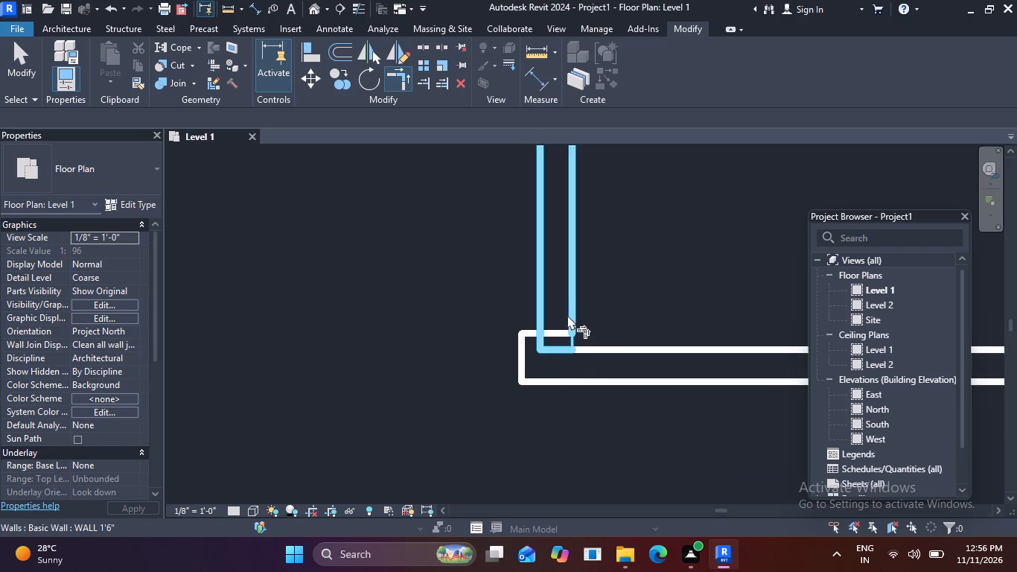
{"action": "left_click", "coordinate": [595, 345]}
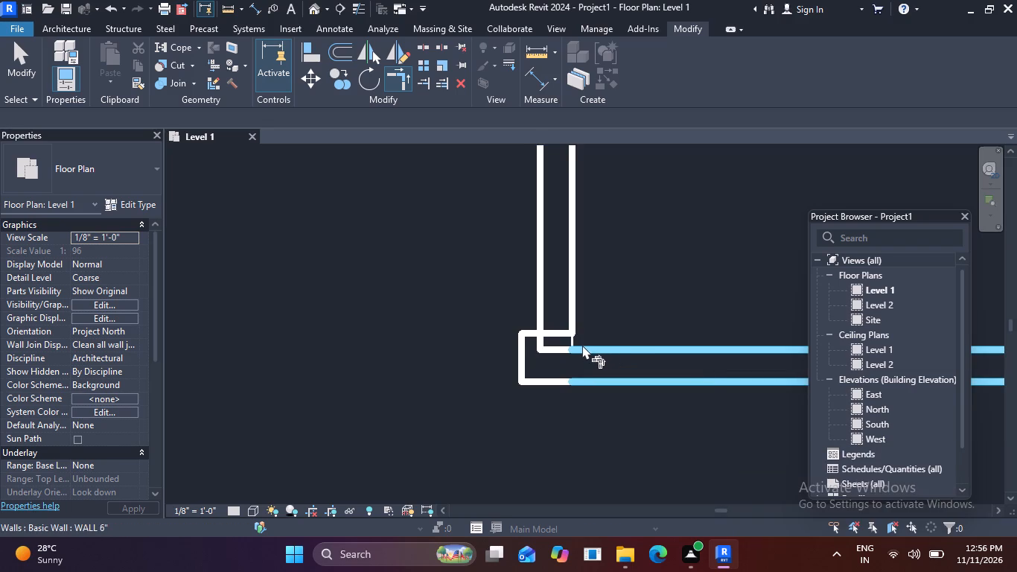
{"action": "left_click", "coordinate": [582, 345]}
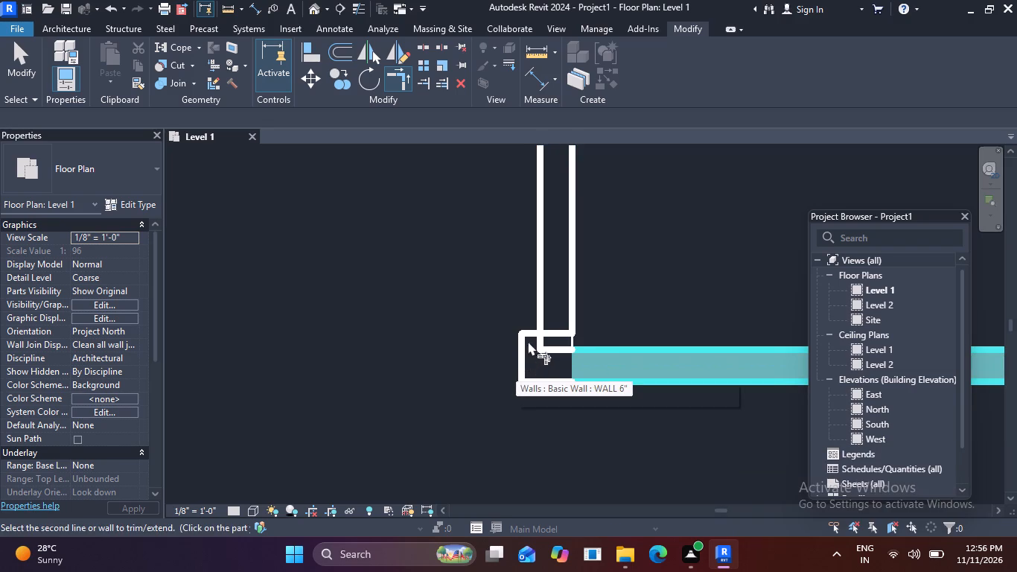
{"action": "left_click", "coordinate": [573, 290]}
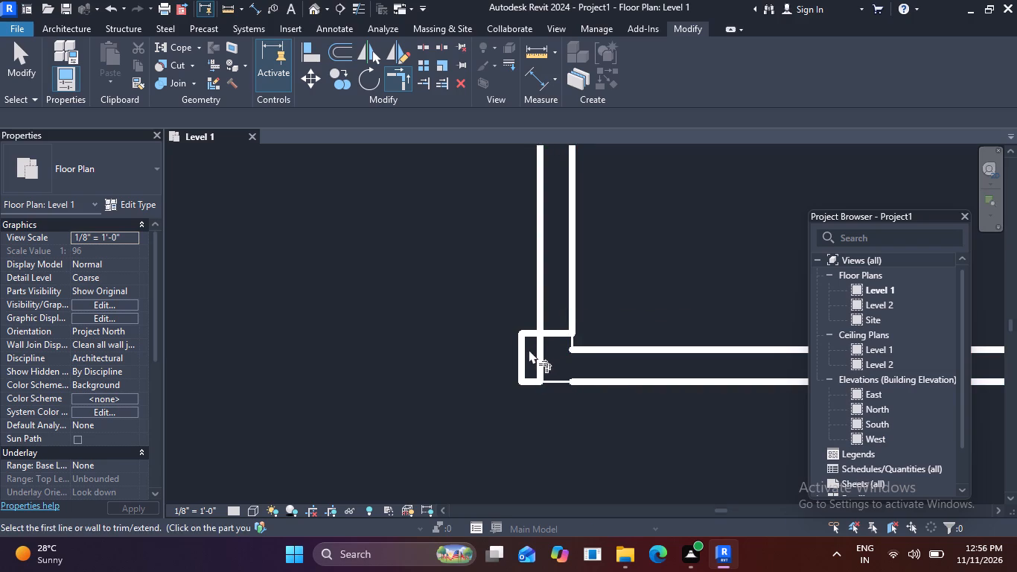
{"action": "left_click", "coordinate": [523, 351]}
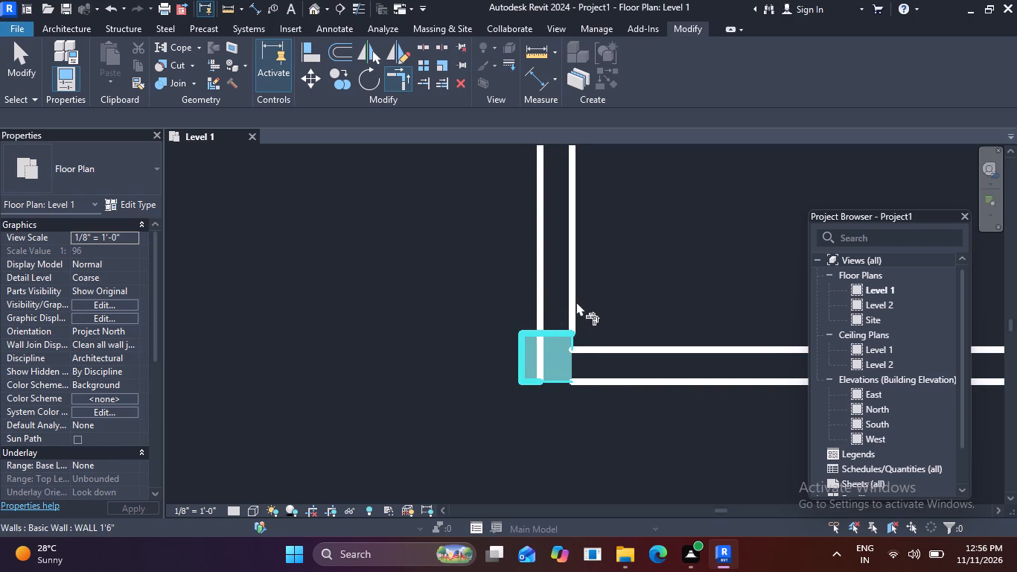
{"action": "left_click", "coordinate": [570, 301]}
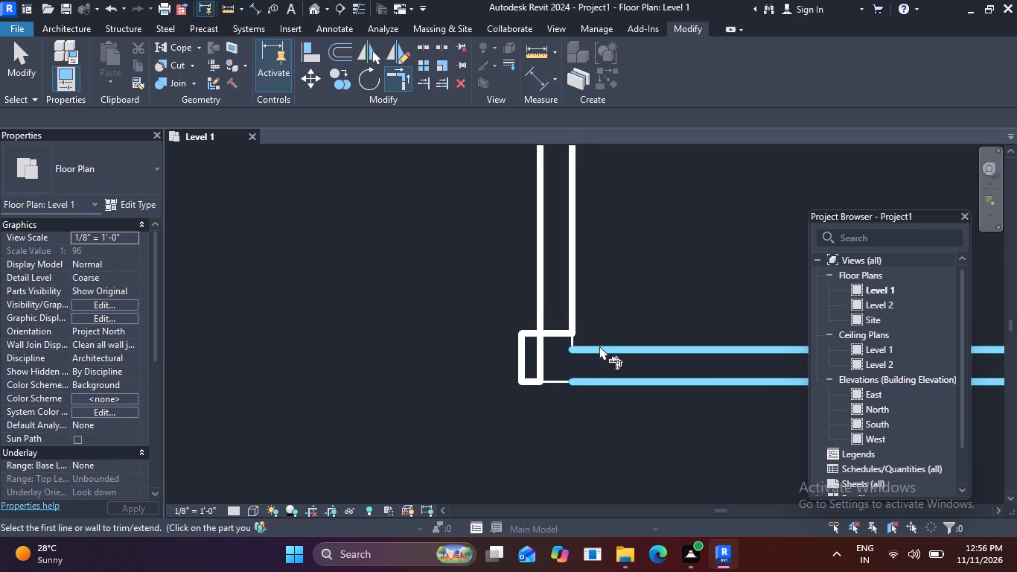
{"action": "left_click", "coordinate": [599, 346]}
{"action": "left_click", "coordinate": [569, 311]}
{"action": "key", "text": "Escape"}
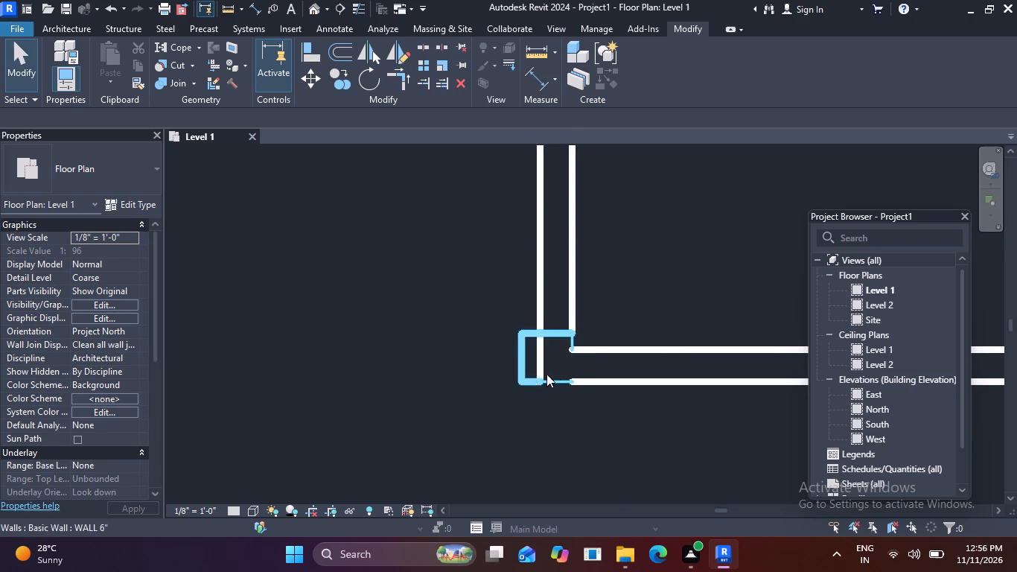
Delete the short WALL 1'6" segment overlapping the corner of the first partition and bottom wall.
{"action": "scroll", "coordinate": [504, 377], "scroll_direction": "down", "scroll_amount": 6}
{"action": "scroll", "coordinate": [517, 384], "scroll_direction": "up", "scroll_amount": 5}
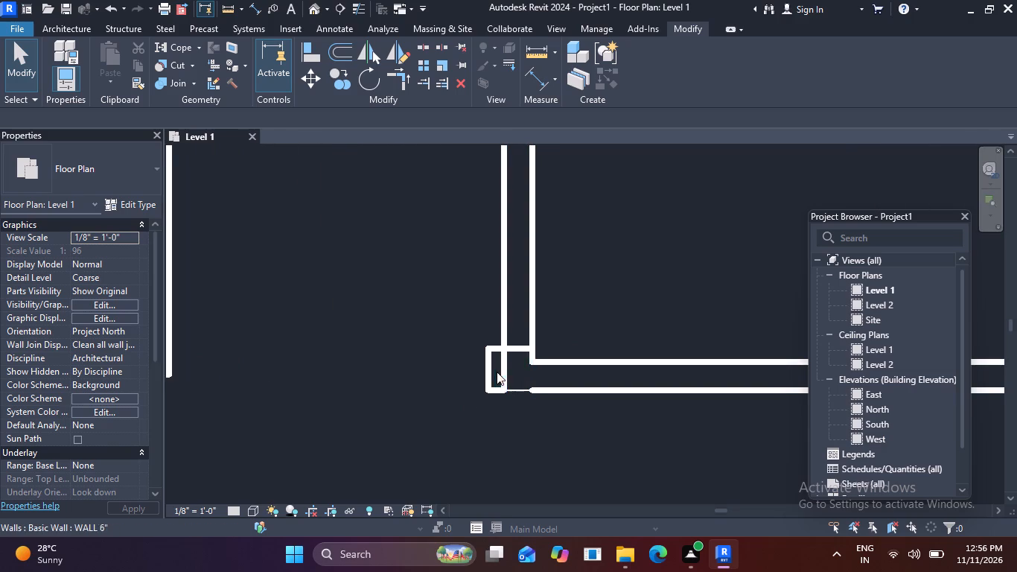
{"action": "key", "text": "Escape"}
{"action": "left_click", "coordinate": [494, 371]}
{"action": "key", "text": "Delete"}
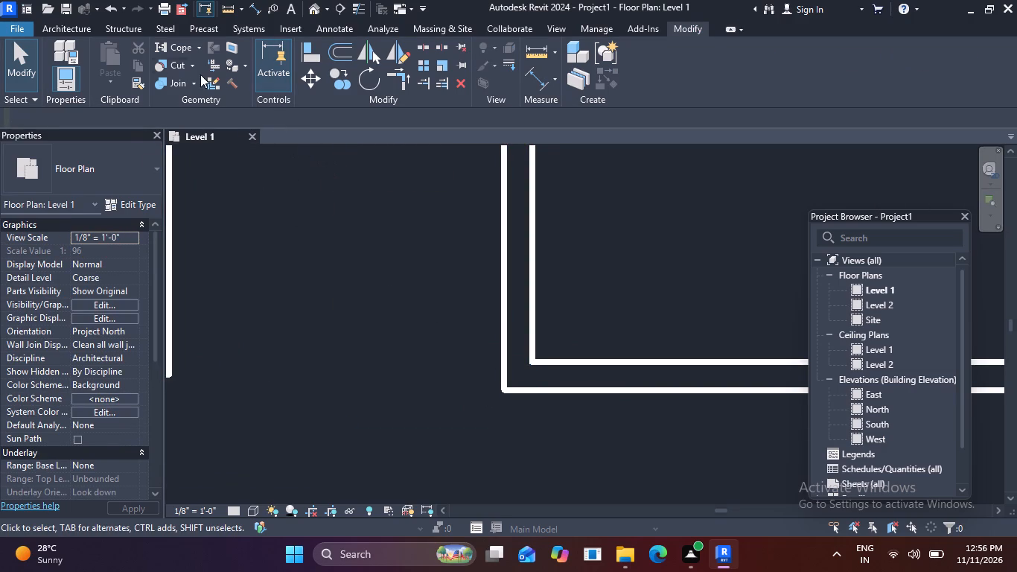
Draw a short, roughly square WALL 1'6" segment upward from the outer corner of the first partition and bottom wall, outside the partition.
{"action": "left_click", "coordinate": [63, 27]}
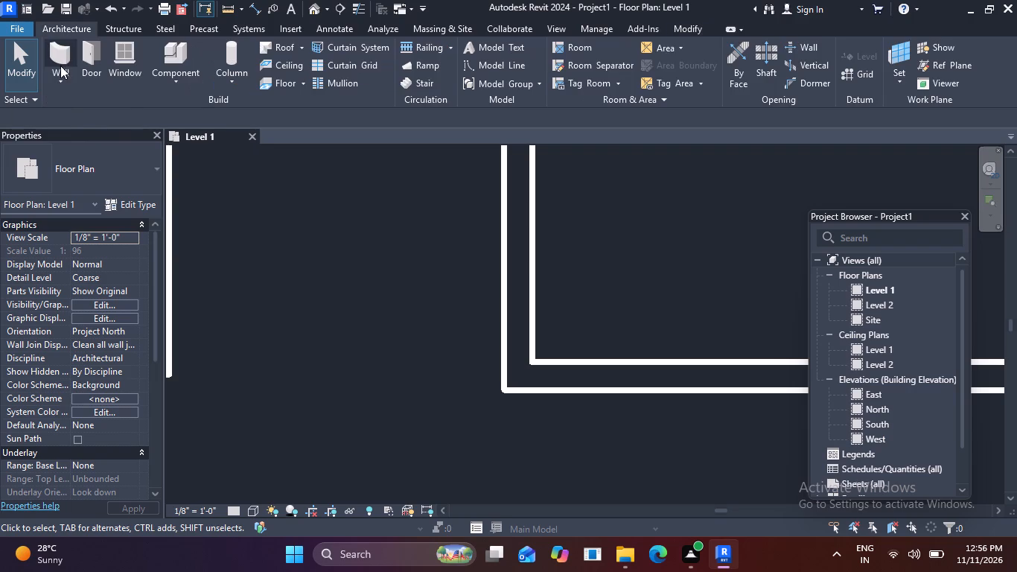
{"action": "left_click", "coordinate": [60, 66]}
{"action": "left_click", "coordinate": [508, 395]}
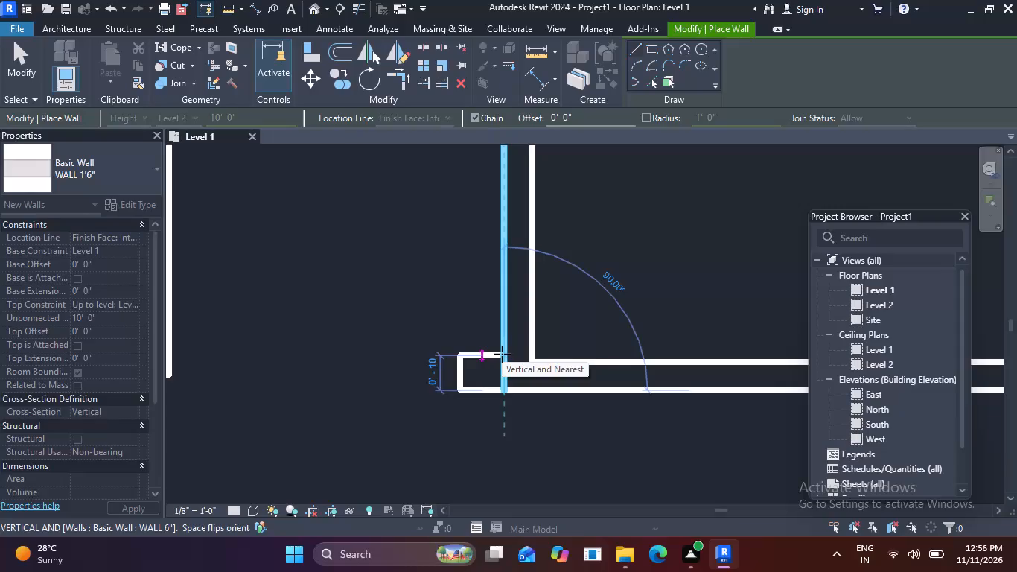
{"action": "left_click", "coordinate": [503, 349]}
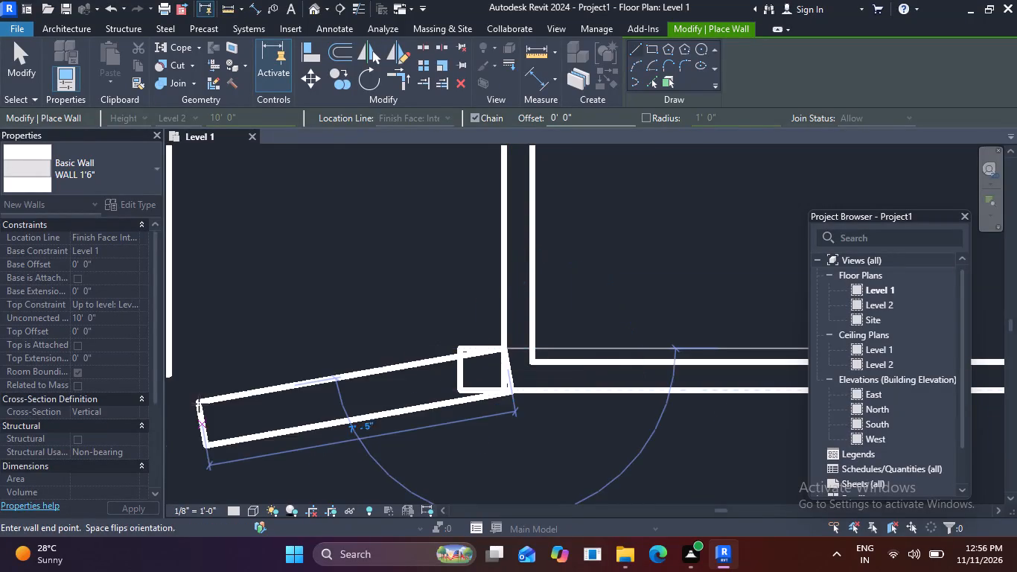
{"action": "middle_click_drag", "start_coordinate": [210, 403], "coordinate": [441, 412]}
{"action": "key", "text": "Escape"}
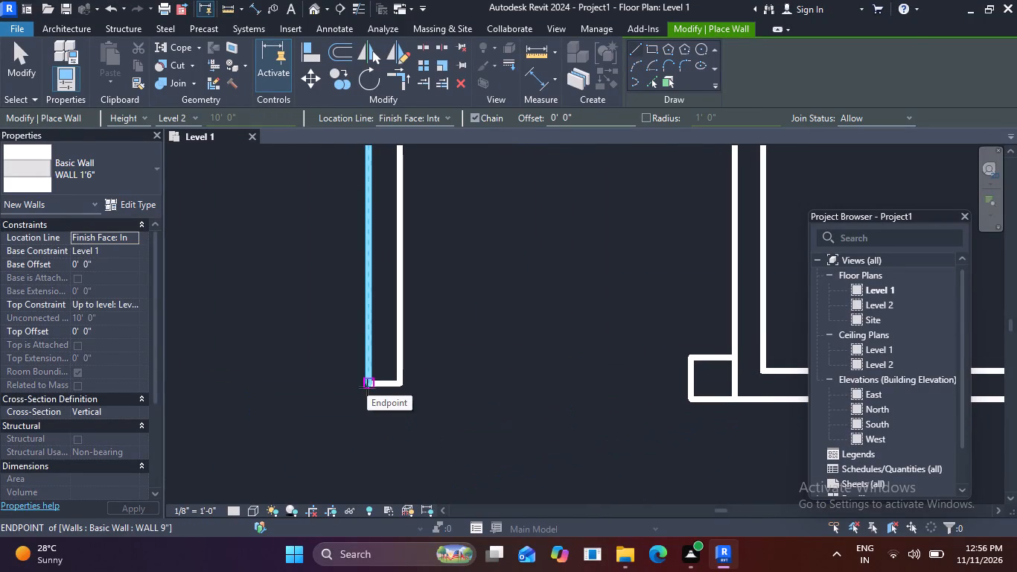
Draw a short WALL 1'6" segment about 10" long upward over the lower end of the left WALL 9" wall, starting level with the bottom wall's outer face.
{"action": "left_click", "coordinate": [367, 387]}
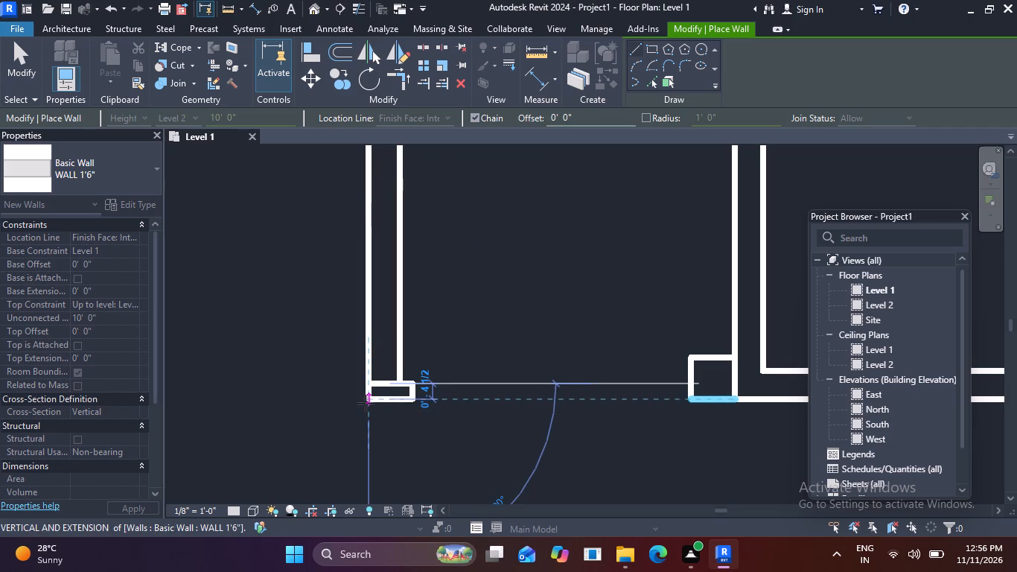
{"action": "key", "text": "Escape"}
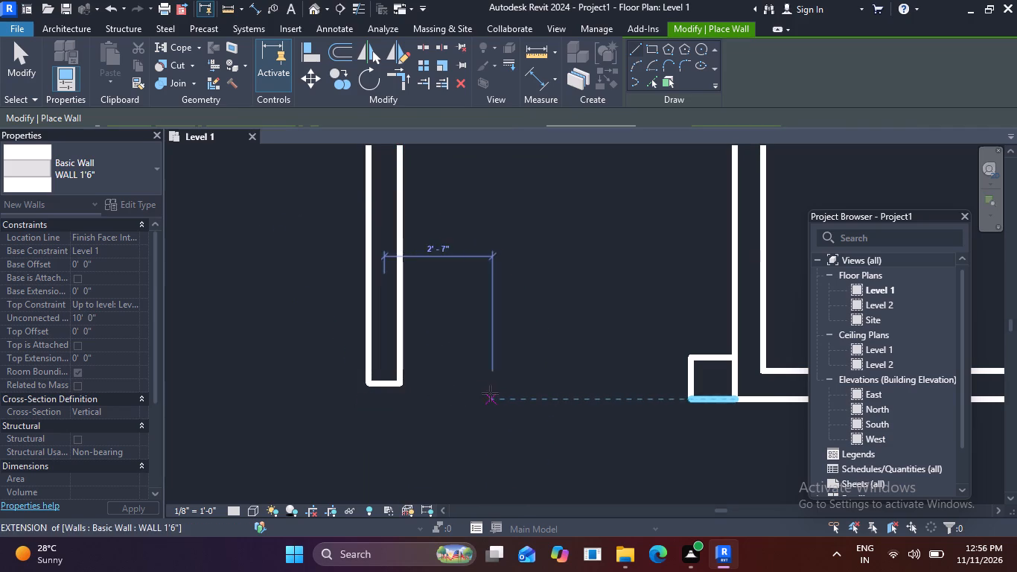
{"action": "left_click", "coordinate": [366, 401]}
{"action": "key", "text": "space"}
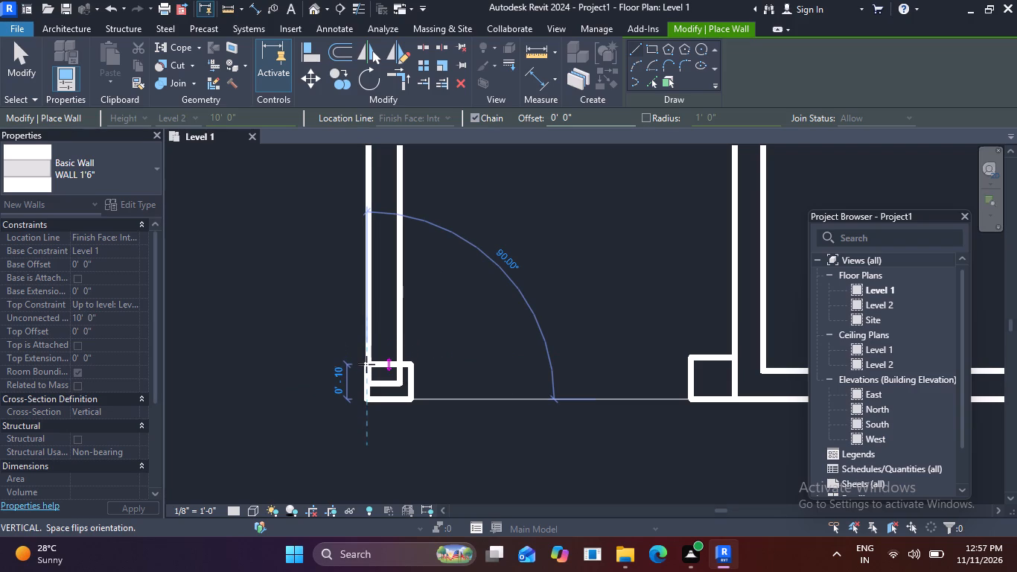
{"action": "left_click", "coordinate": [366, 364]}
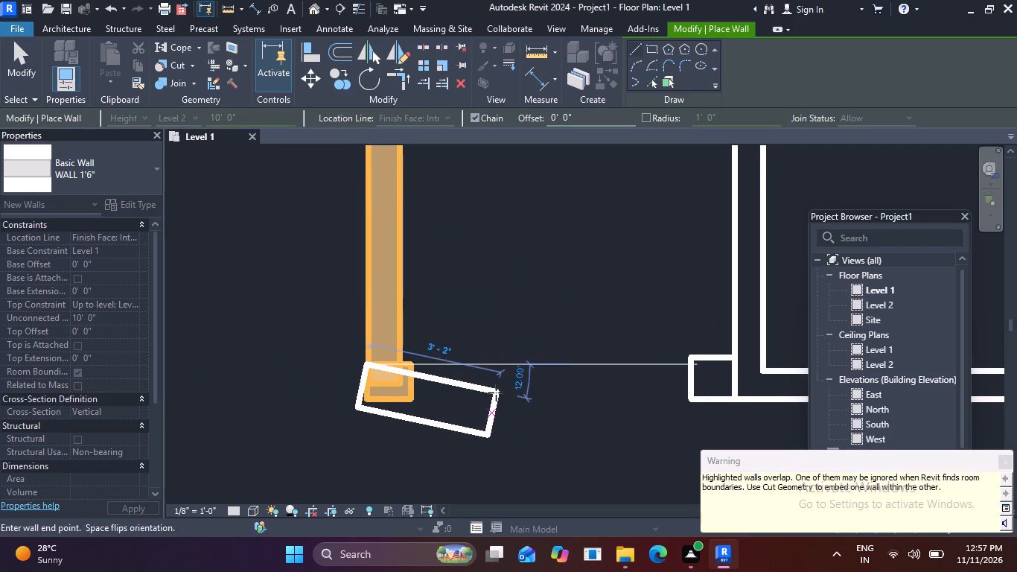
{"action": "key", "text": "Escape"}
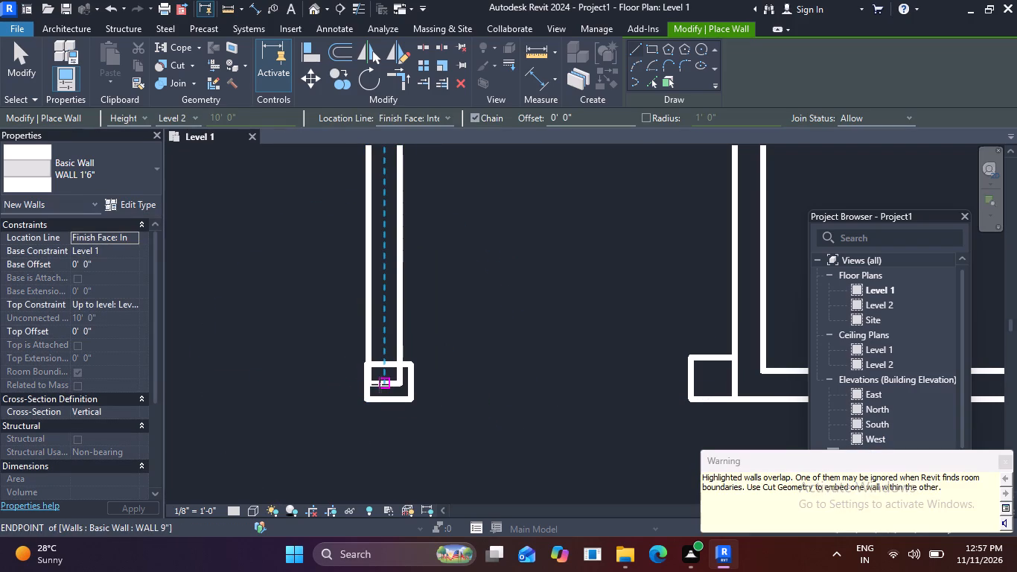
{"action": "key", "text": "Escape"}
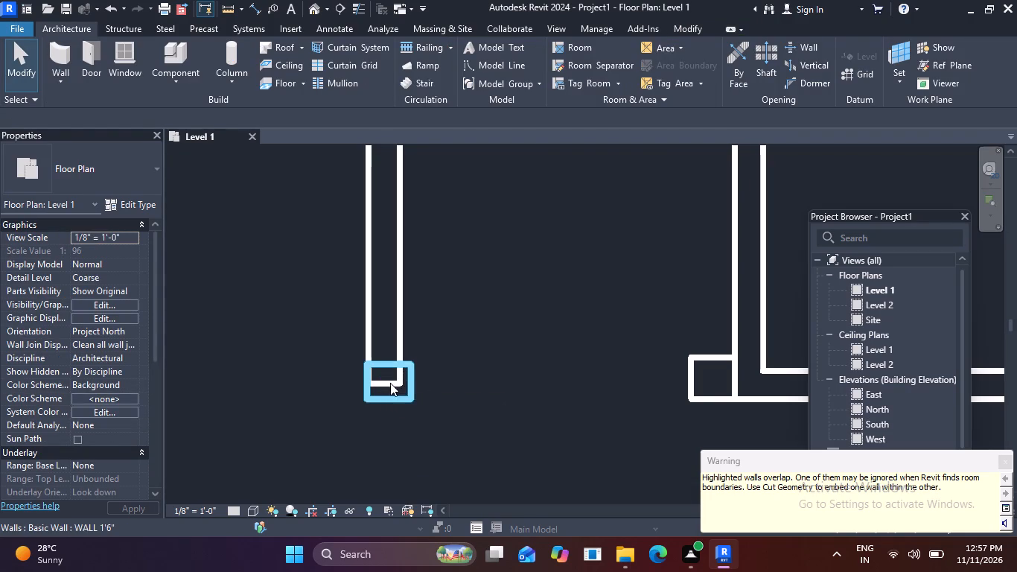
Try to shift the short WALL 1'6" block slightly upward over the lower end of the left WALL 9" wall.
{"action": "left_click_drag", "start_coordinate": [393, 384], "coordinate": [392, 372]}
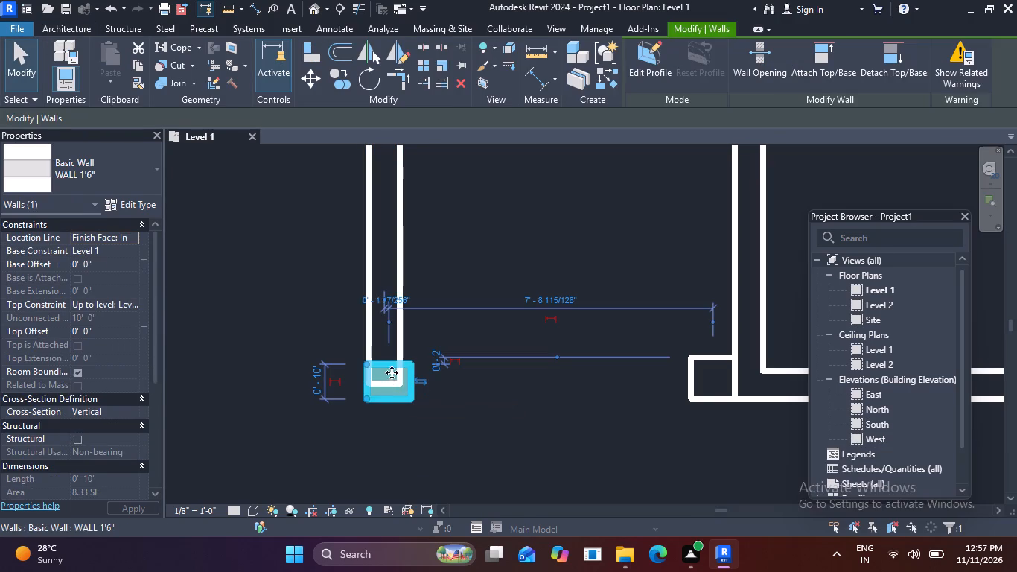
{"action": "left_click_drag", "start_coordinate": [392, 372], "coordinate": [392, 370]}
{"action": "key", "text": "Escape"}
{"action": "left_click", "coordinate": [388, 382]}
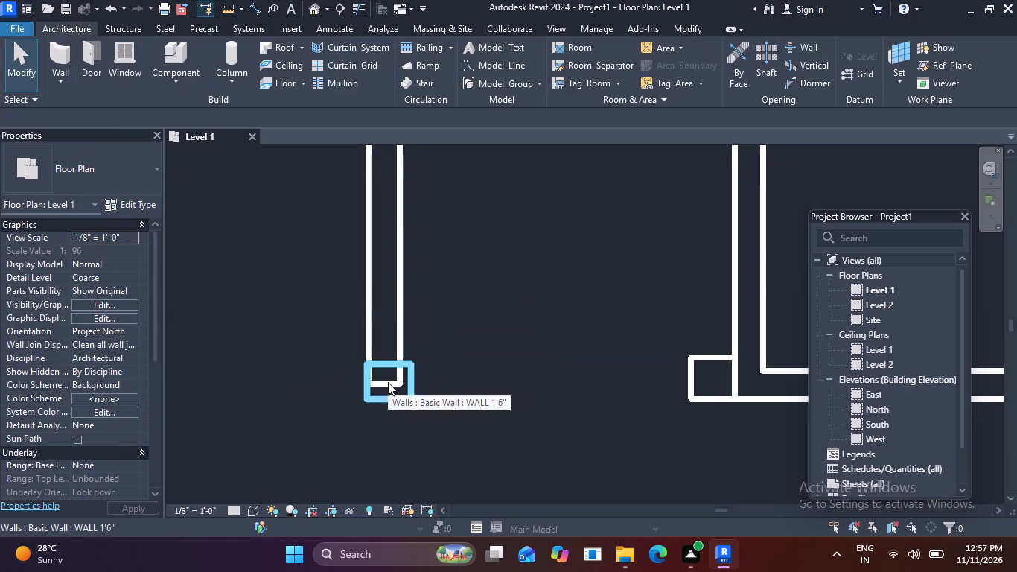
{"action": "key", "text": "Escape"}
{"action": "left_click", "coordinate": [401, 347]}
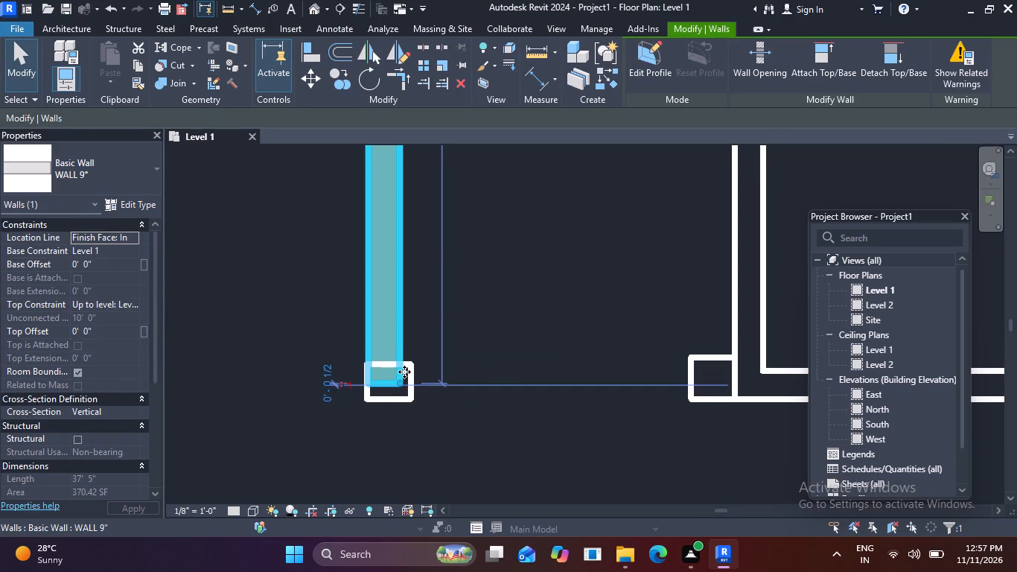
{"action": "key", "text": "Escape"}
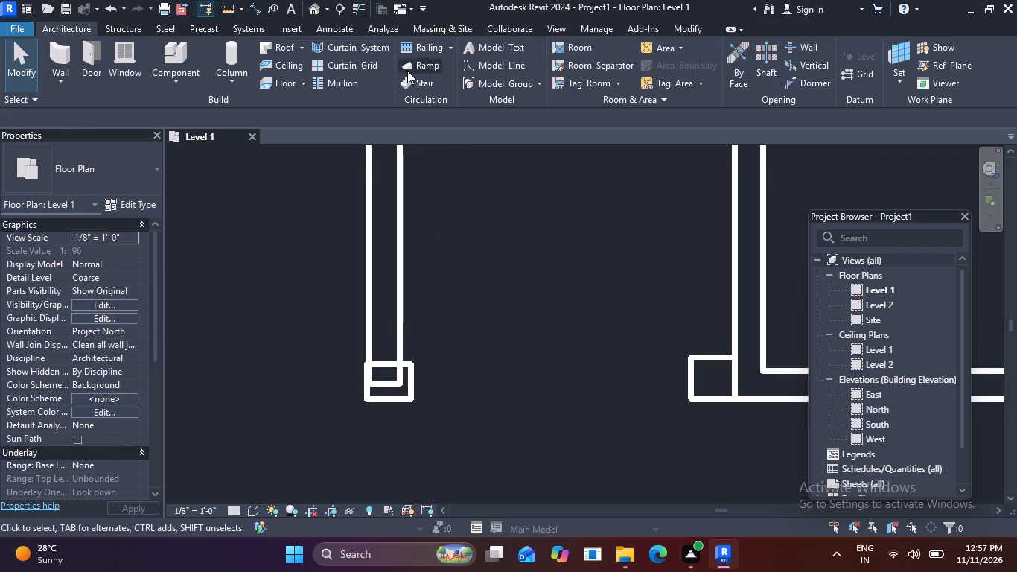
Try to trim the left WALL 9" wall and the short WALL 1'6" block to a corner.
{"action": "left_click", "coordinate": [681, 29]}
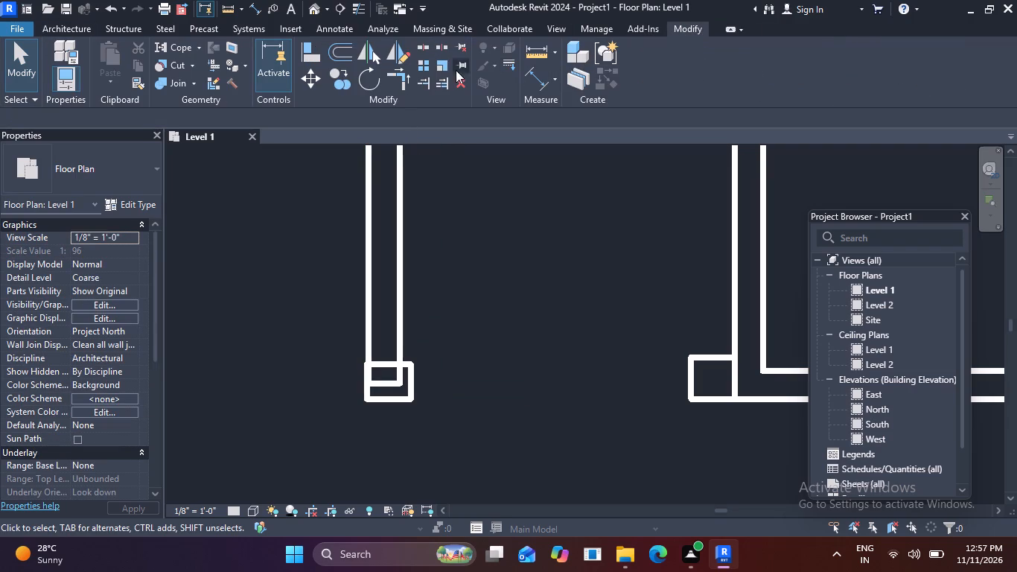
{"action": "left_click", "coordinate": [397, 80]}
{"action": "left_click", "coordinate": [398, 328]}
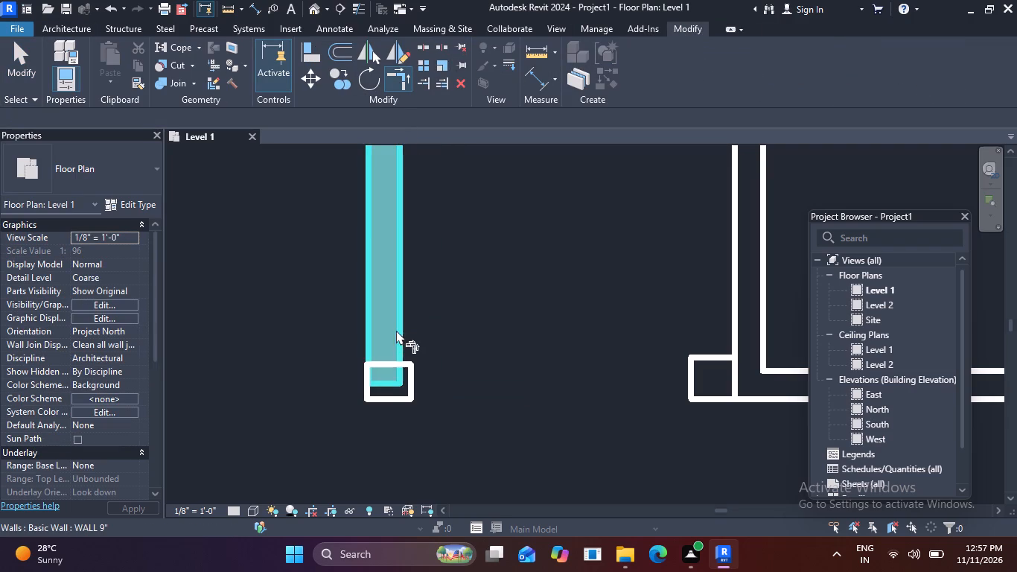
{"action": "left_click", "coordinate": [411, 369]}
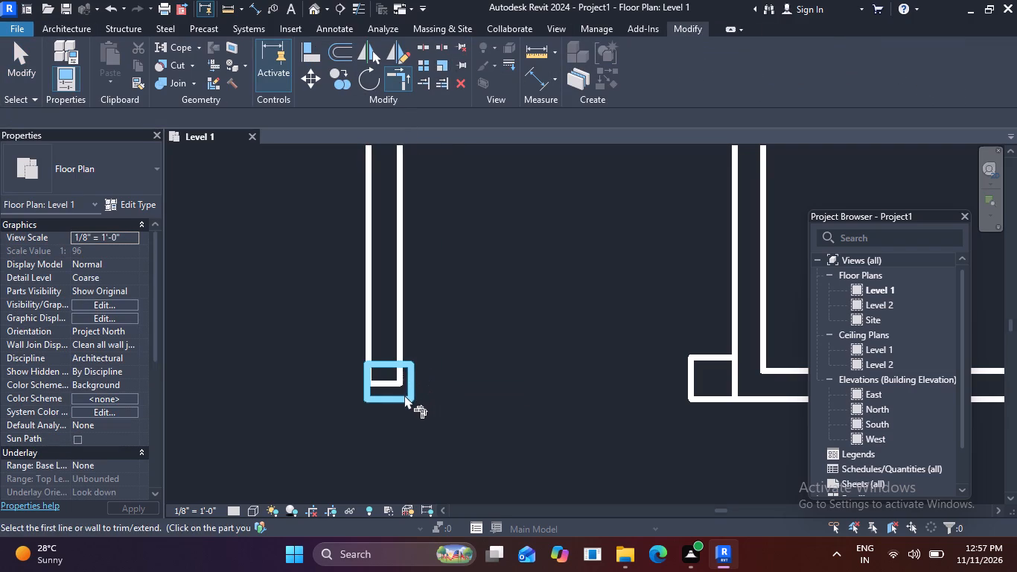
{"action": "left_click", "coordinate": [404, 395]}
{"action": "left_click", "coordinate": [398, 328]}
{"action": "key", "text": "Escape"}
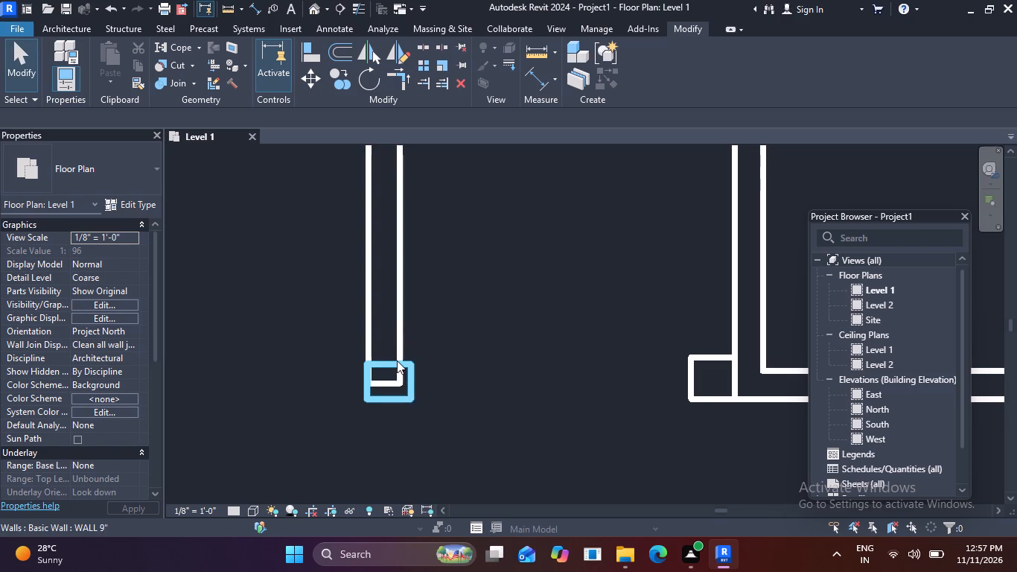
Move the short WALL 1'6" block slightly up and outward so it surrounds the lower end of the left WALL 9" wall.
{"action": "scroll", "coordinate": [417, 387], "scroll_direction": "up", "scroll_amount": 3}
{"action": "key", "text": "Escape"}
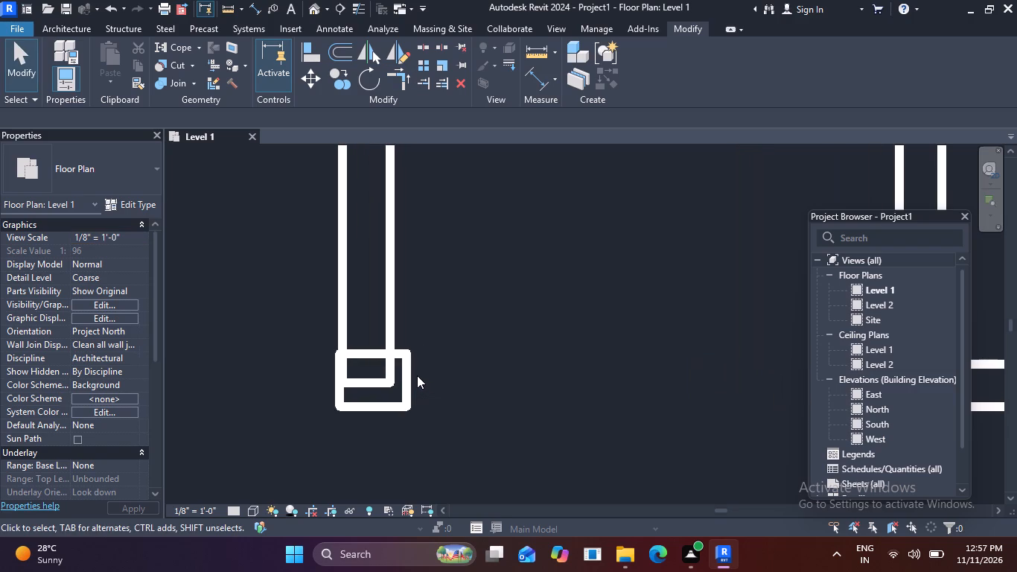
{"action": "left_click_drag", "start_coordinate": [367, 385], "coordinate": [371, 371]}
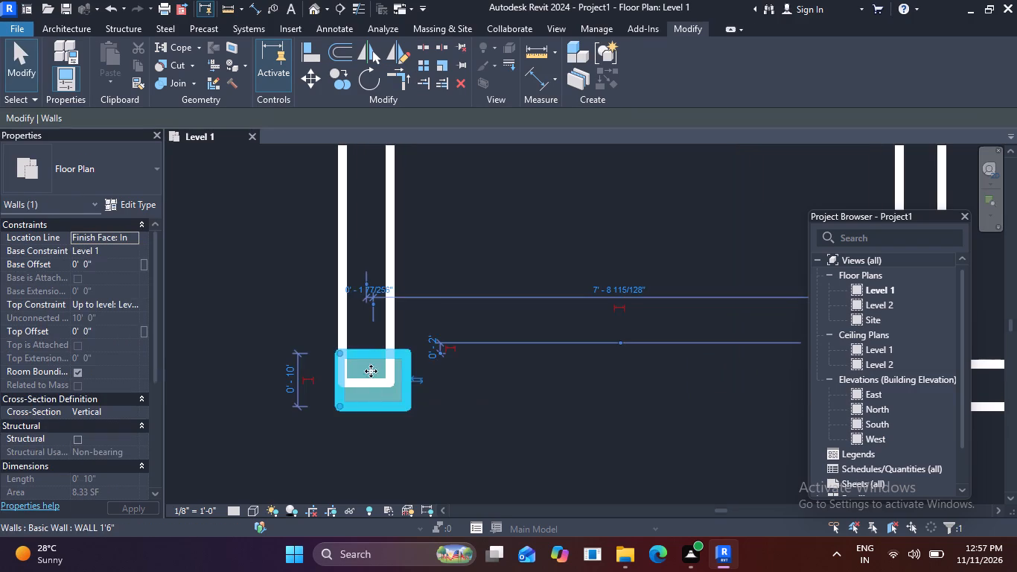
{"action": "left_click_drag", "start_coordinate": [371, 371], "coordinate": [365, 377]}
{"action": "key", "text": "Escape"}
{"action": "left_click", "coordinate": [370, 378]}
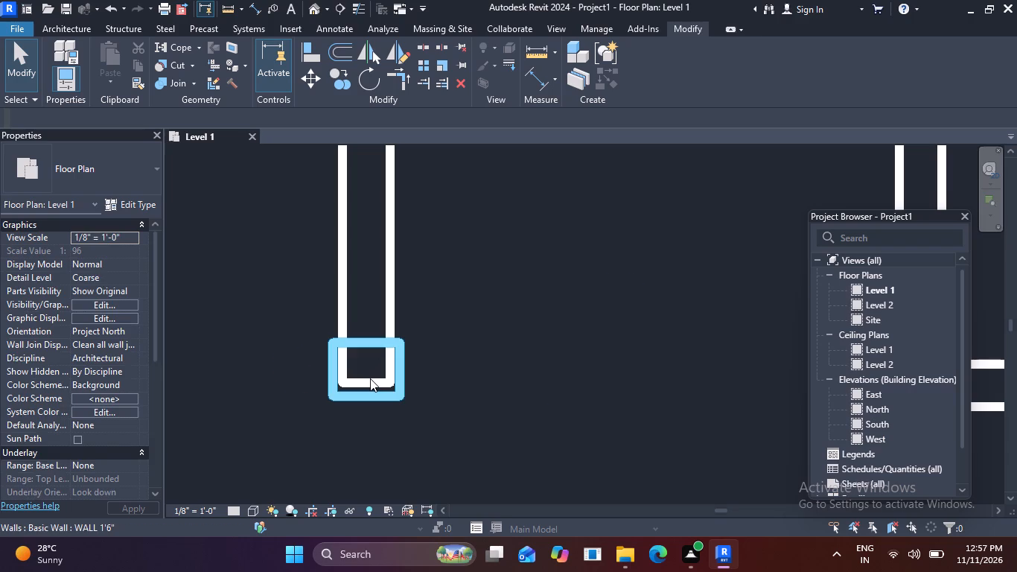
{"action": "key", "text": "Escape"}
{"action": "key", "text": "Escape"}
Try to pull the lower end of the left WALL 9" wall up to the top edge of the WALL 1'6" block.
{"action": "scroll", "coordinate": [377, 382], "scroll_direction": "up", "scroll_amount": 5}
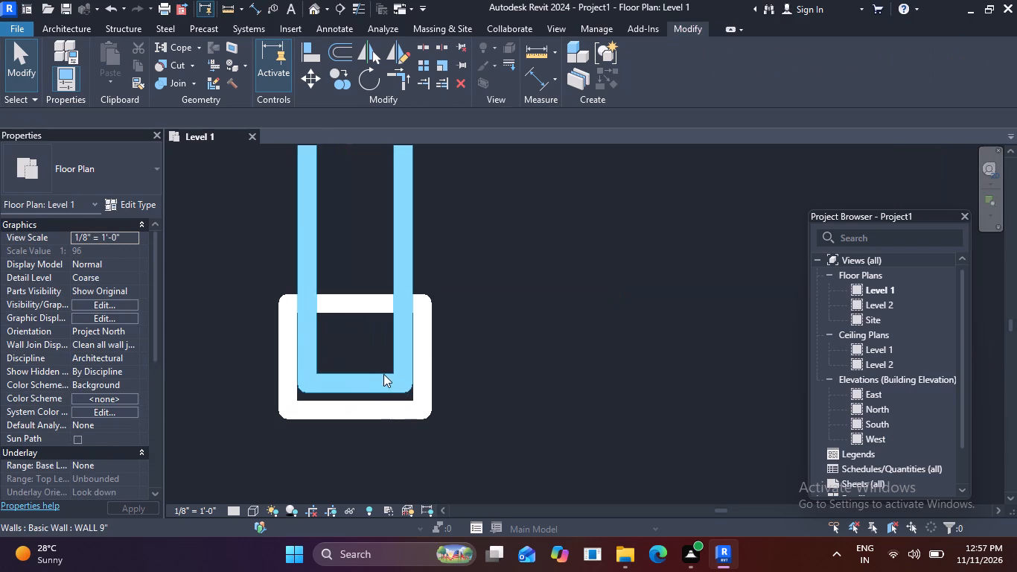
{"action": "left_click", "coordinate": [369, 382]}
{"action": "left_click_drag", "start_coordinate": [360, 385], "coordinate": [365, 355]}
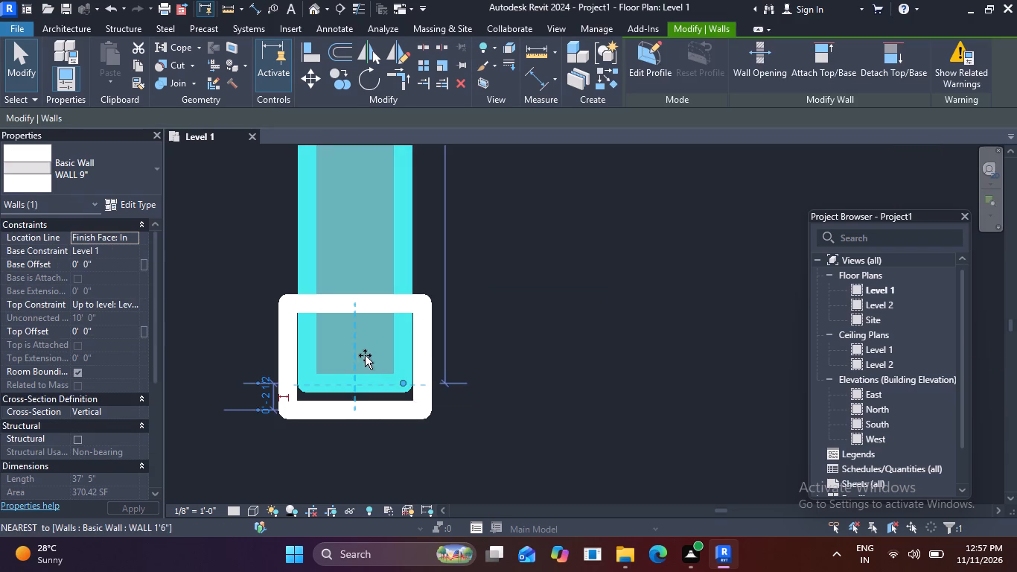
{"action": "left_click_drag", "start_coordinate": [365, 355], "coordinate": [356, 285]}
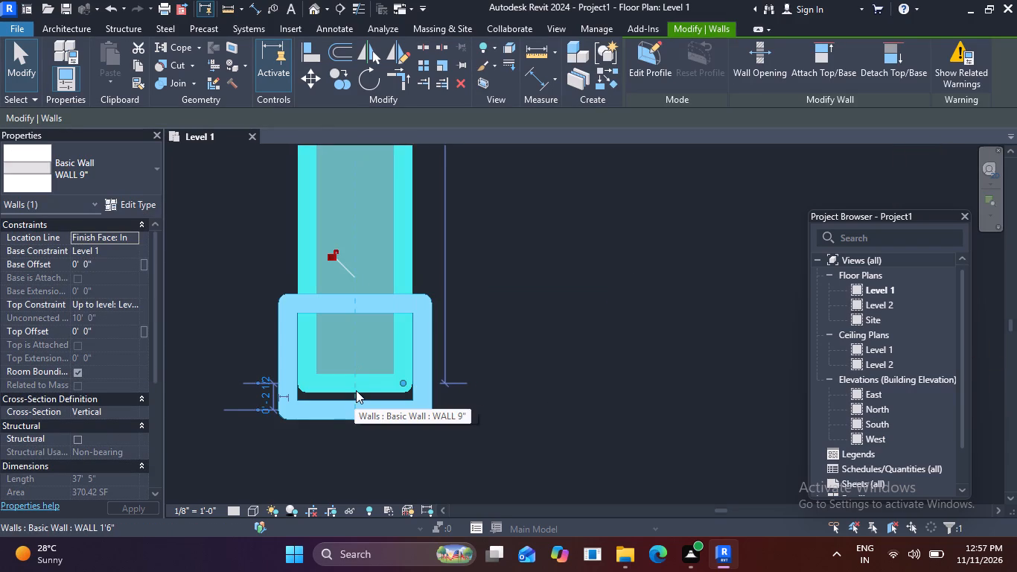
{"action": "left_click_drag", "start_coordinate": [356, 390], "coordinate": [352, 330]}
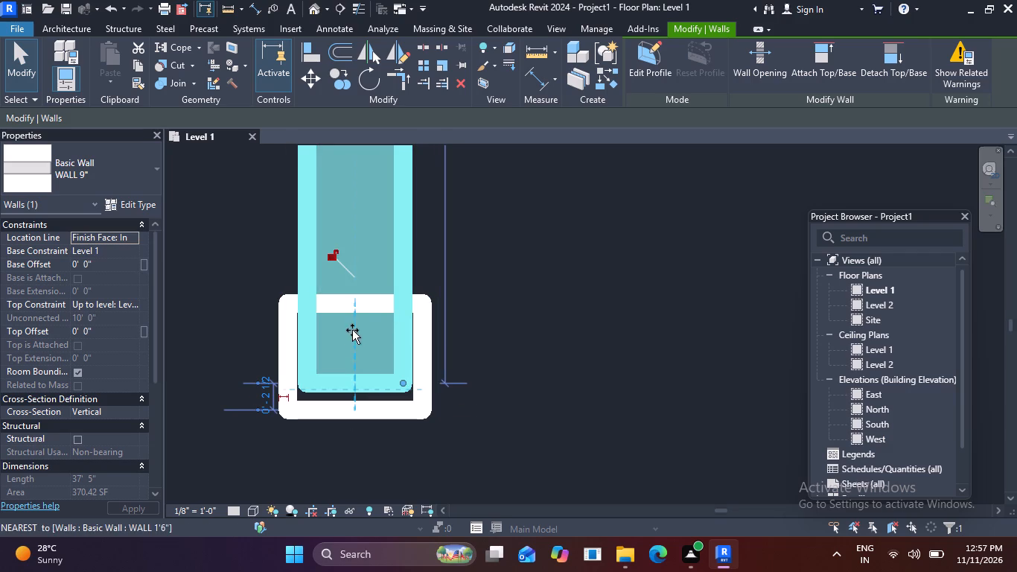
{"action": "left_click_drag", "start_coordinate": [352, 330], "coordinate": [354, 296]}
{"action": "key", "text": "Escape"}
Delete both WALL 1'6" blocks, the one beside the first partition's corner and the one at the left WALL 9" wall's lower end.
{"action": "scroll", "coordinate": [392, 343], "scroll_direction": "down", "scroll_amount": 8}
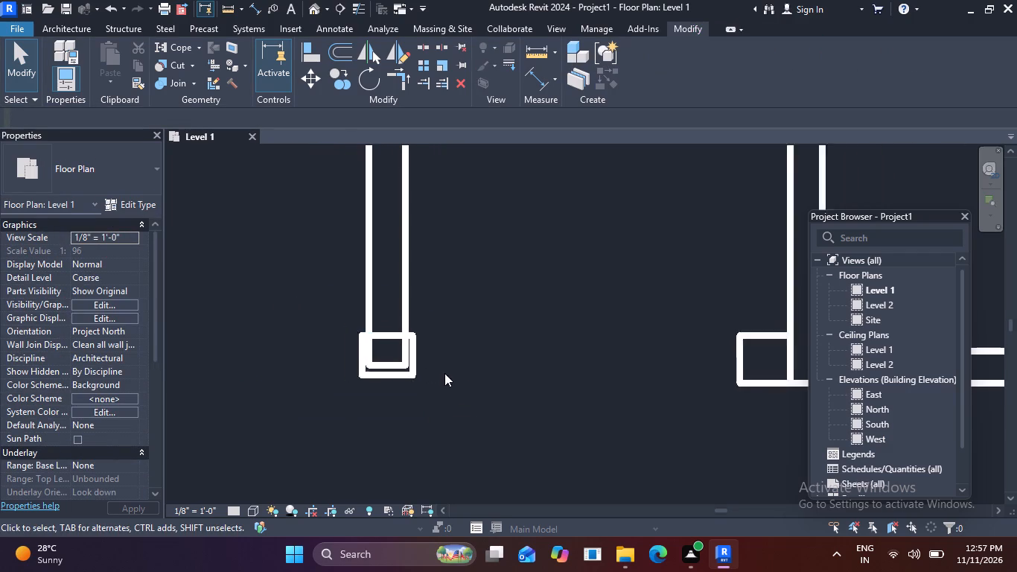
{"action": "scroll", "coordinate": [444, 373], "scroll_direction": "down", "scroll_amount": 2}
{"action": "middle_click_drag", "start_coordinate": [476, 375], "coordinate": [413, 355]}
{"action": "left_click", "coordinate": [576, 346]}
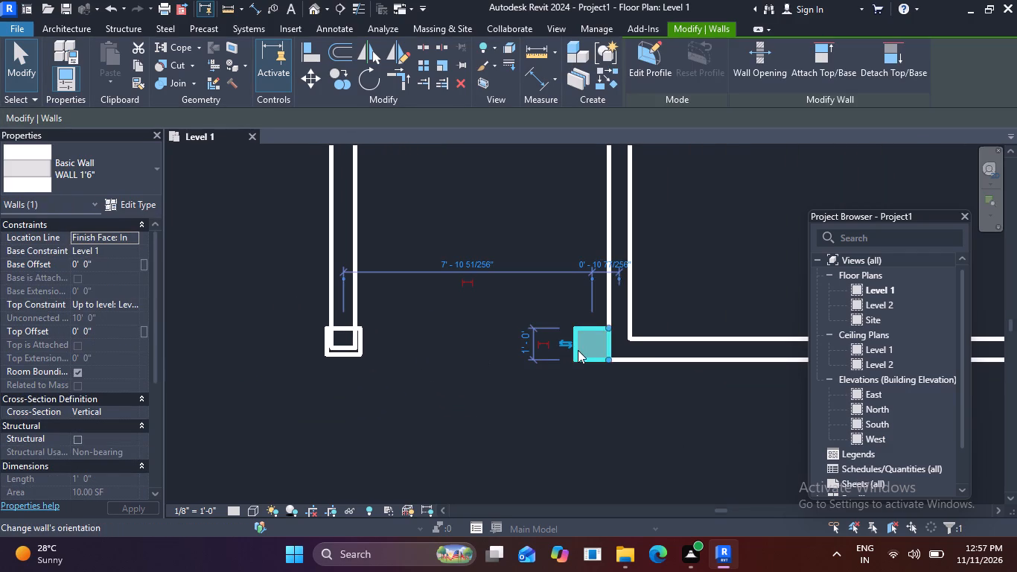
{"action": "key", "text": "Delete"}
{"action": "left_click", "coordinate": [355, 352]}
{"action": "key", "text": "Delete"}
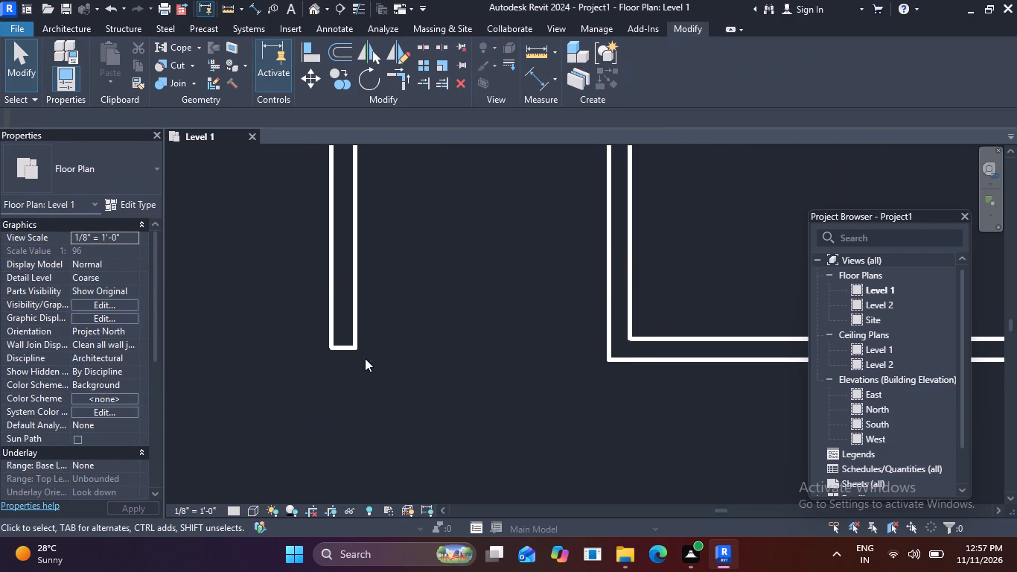
Undo the recent edits back to when the bottom wall segment still joins the left WALL 9" wall to the first partition.
{"action": "key", "text": "ctrl+z"}
{"action": "key", "text": "ctrl+z"}
{"action": "key", "text": "ctrl+z"}
{"action": "key", "text": "ctrl+z"}
{"action": "key", "text": "ctrl+z"}
{"action": "key", "text": "ctrl+z"}
{"action": "key", "text": "ctrl+z"}
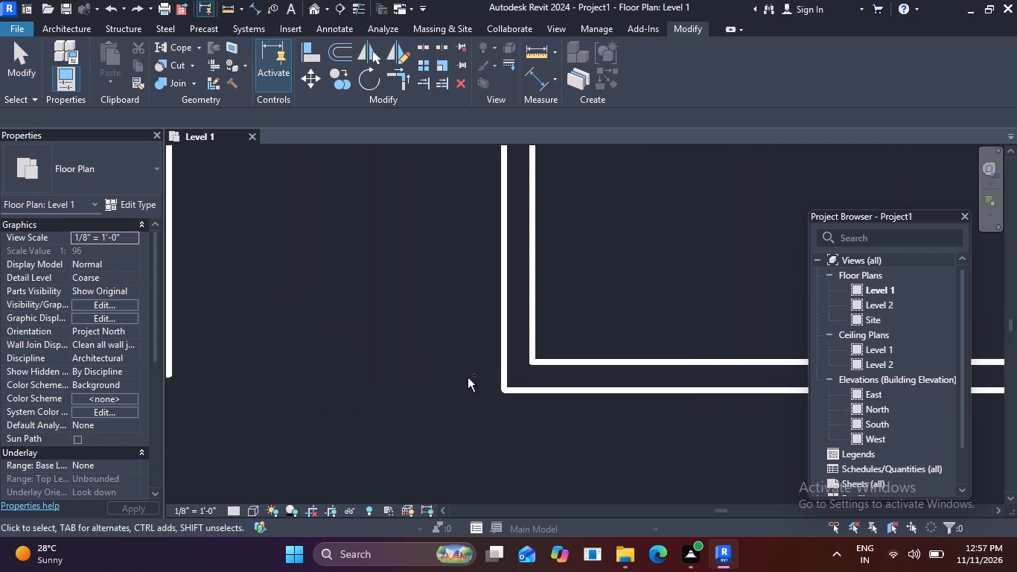
{"action": "key", "text": "ctrl+z"}
{"action": "key", "text": "ctrl+z"}
{"action": "key", "text": "ctrl+z"}
{"action": "key", "text": "ctrl+z"}
{"action": "key", "text": "ctrl+z"}
{"action": "key", "text": "ctrl+z"}
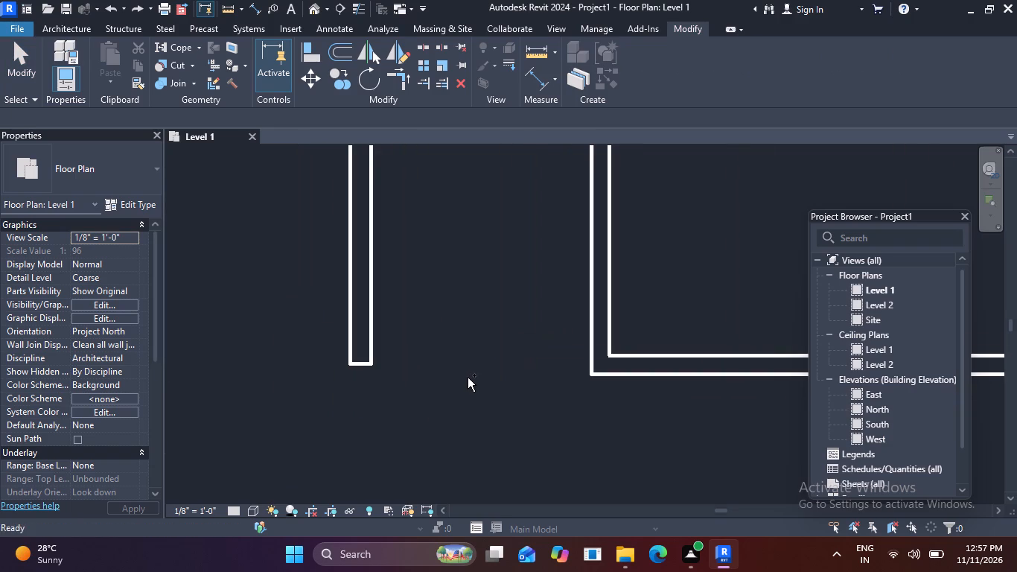
{"action": "key", "text": "ctrl+z"}
{"action": "key", "text": "ctrl+z"}
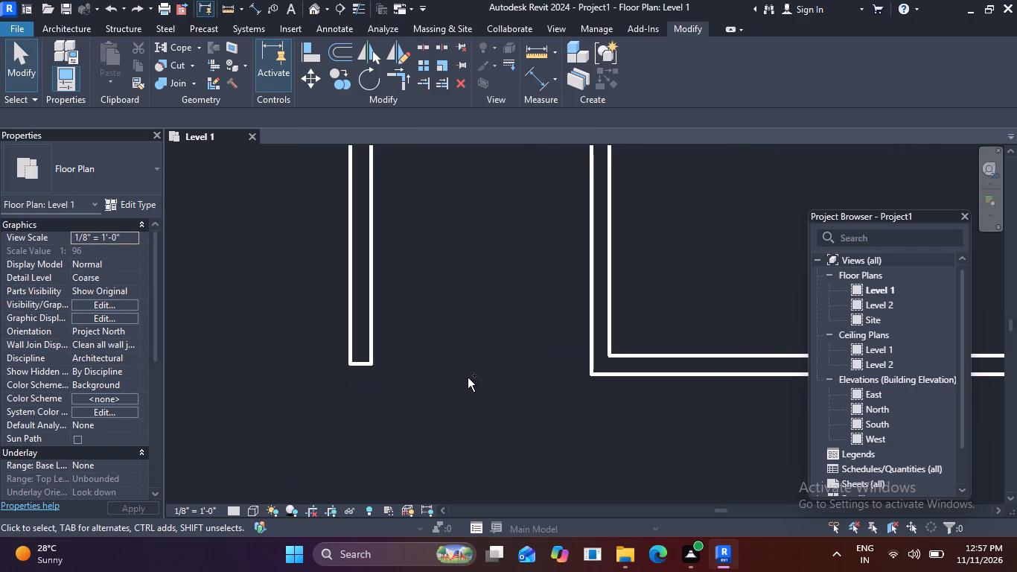
{"action": "key", "text": "ctrl+z"}
{"action": "key", "text": "ctrl+z"}
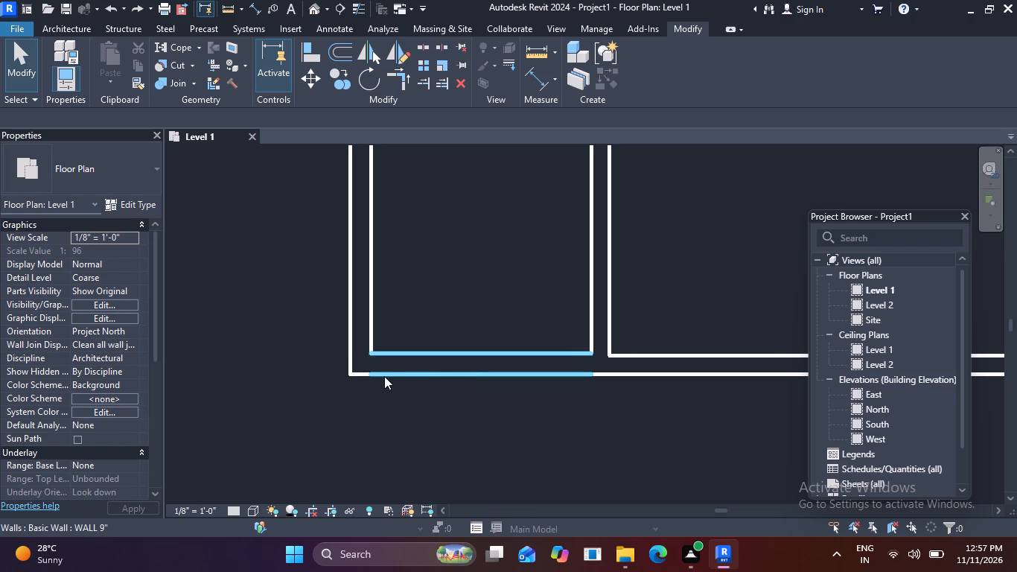
{"action": "key", "text": "Escape"}
{"action": "key", "text": "Escape"}
Delete the bottom WALL 9" segment between the left wall and the first partition.
{"action": "scroll", "coordinate": [408, 395], "scroll_direction": "down", "scroll_amount": 2}
{"action": "scroll", "coordinate": [639, 276], "scroll_direction": "down", "scroll_amount": 2}
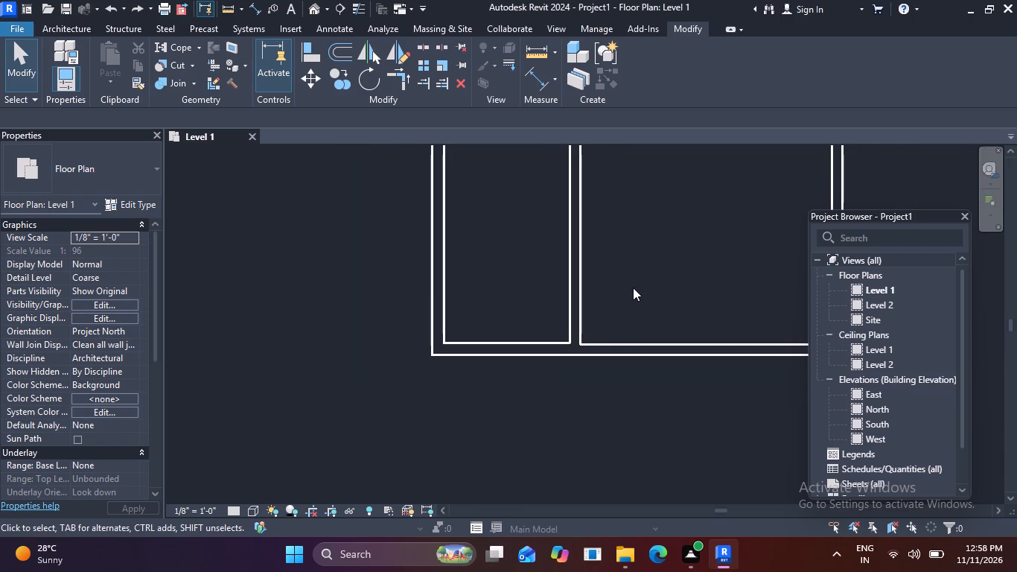
{"action": "left_click", "coordinate": [518, 348]}
{"action": "key", "text": "Delete"}
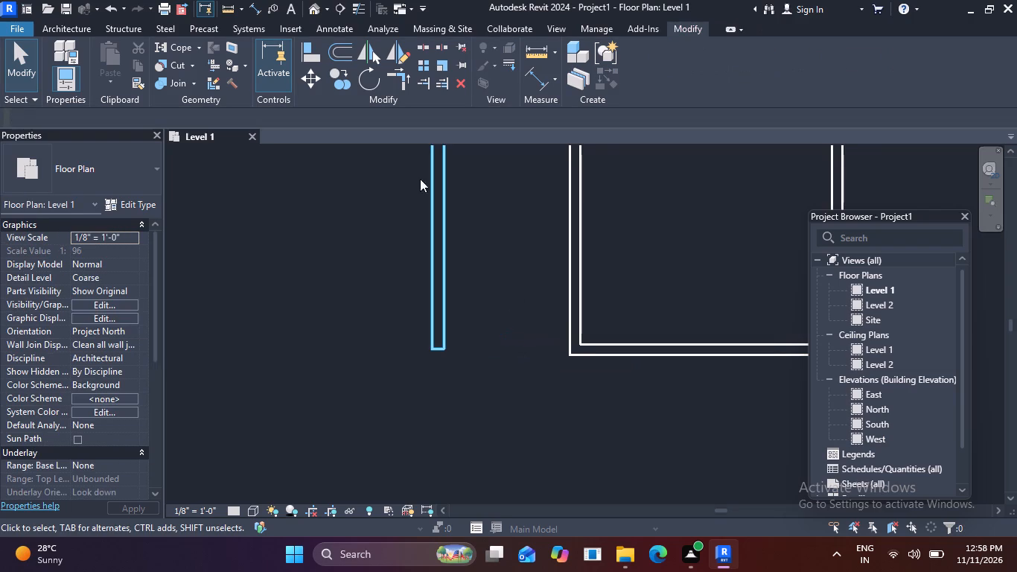
{"action": "key", "text": "Escape"}
Draw a horizontal Thin Lines detail line across the open bottom, from the first partition's lower outer corner to the left wall's outer face.
{"action": "left_click", "coordinate": [342, 31]}
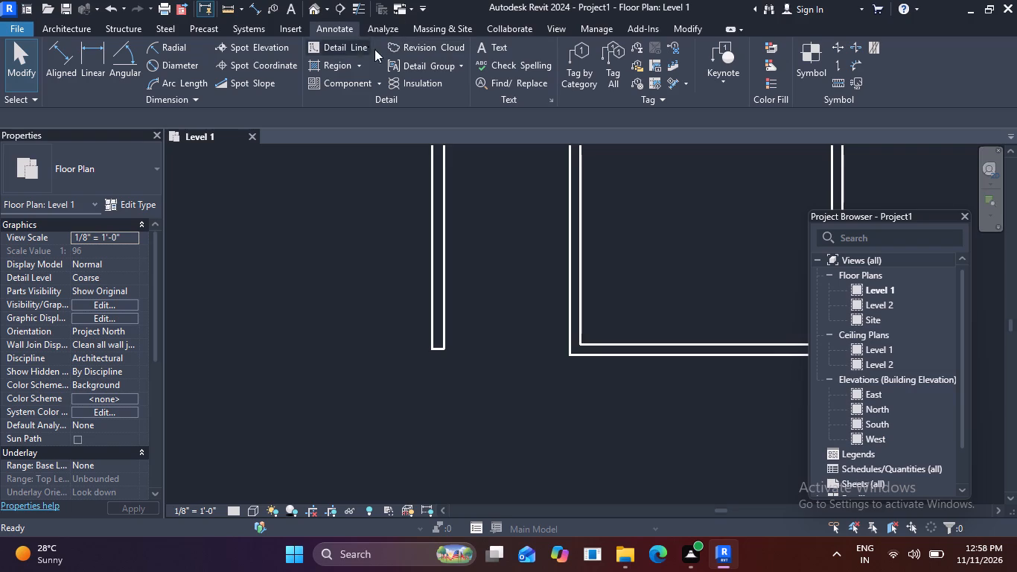
{"action": "left_click", "coordinate": [344, 46]}
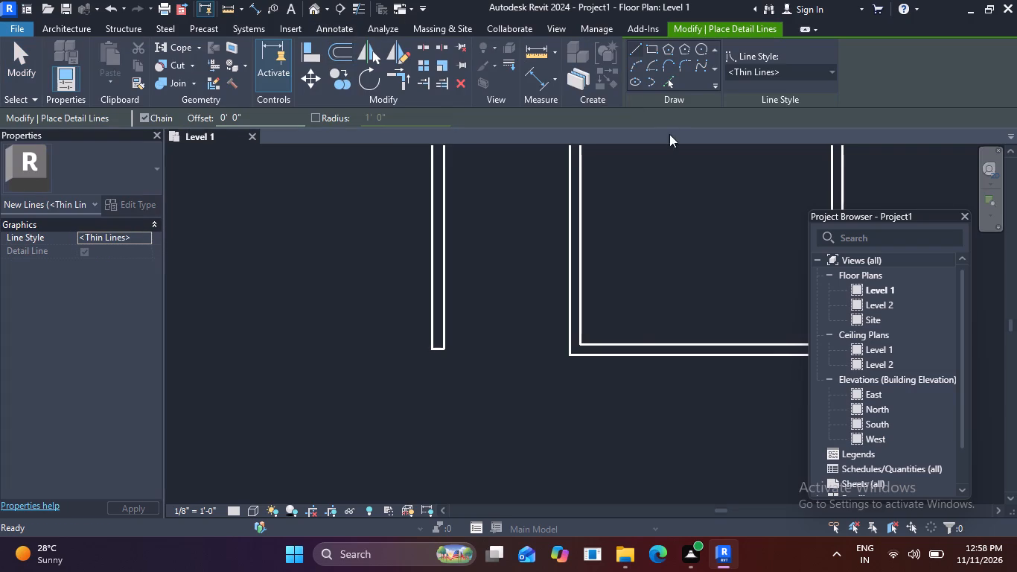
{"action": "left_click", "coordinate": [572, 354]}
{"action": "scroll", "coordinate": [439, 363], "scroll_direction": "up", "scroll_amount": 3}
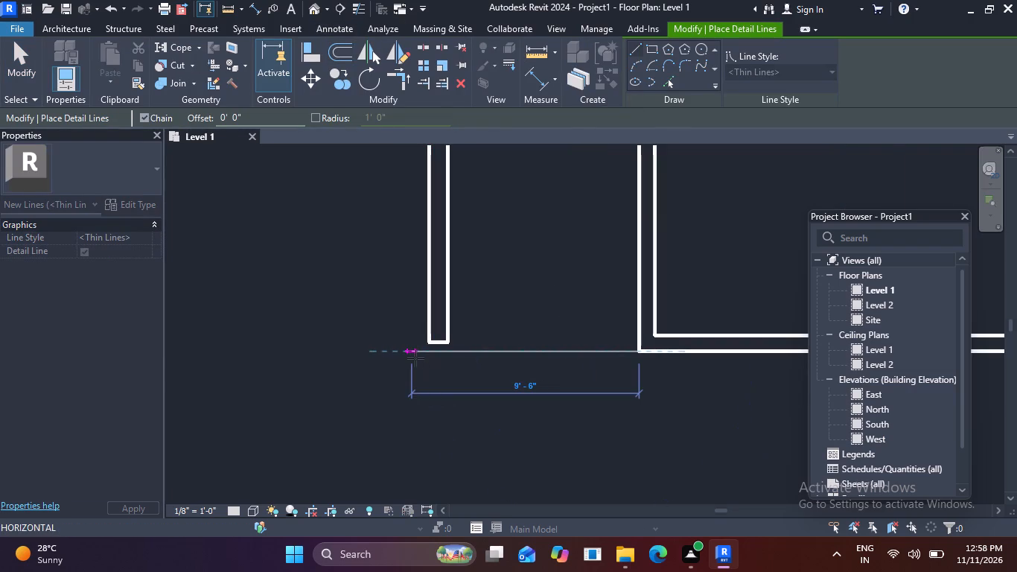
{"action": "scroll", "coordinate": [435, 357], "scroll_direction": "up", "scroll_amount": 3}
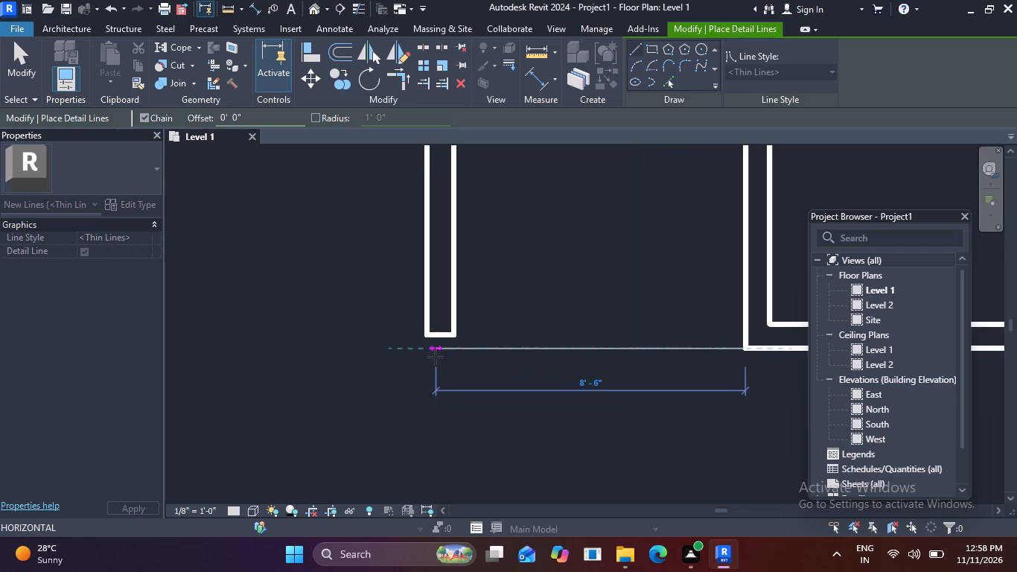
{"action": "left_click", "coordinate": [426, 351]}
{"action": "key", "text": "Escape"}
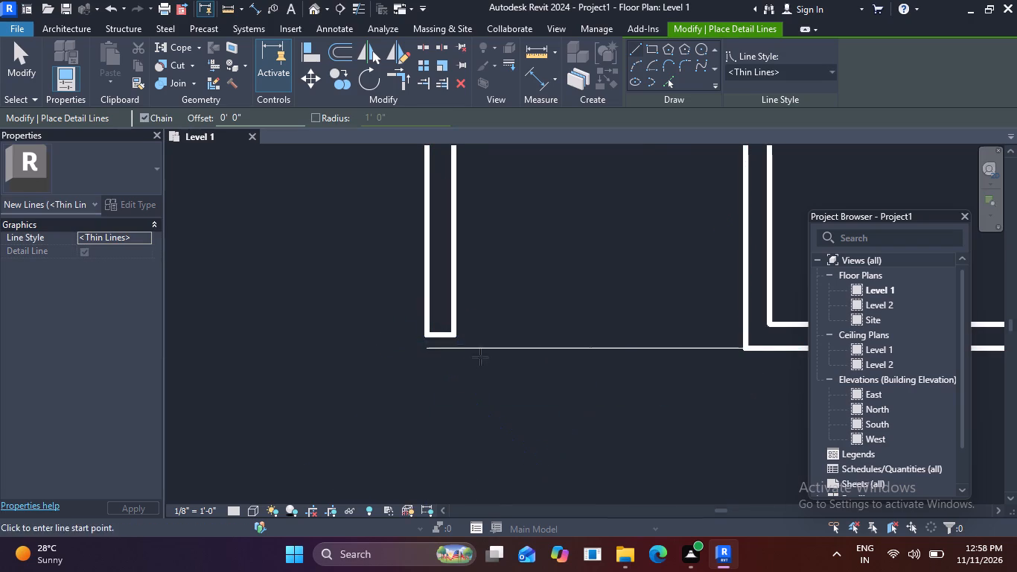
Extend the left wall down to the detail line's level with a short WALL 9" segment from its lower end.
{"action": "scroll", "coordinate": [433, 327], "scroll_direction": "up", "scroll_amount": 4}
{"action": "left_click", "coordinate": [64, 26]}
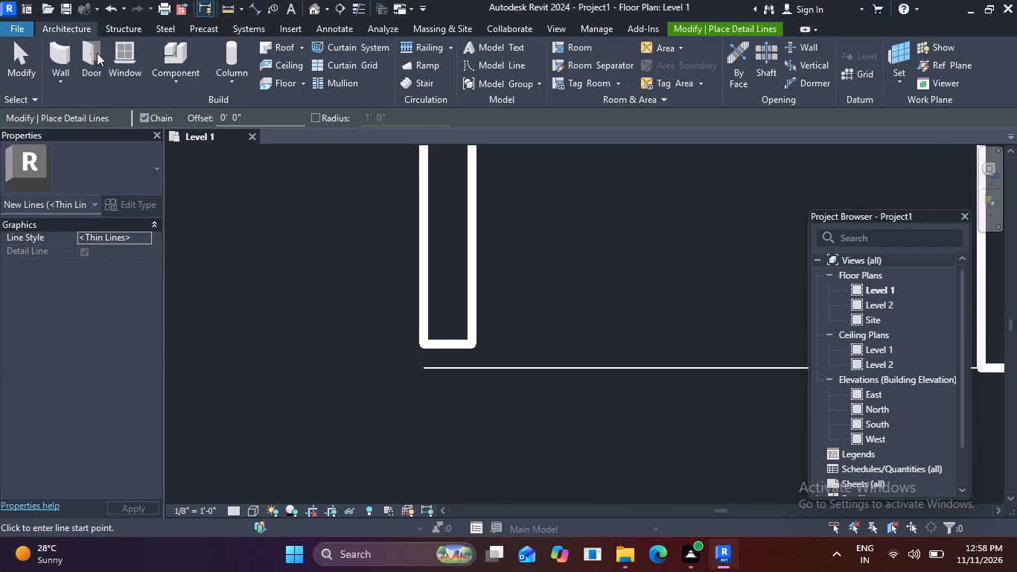
{"action": "left_click", "coordinate": [67, 63]}
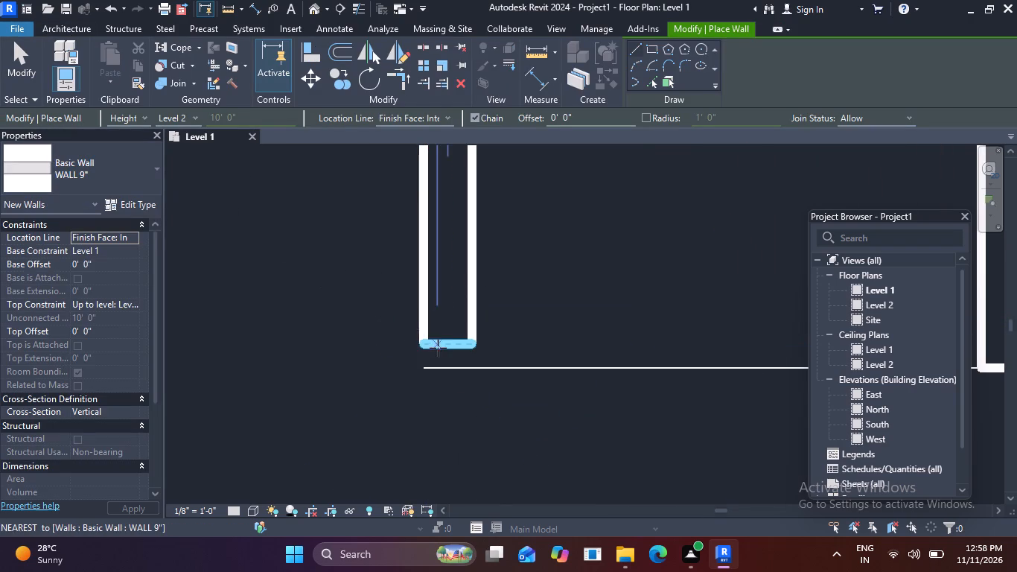
{"action": "left_click", "coordinate": [424, 345]}
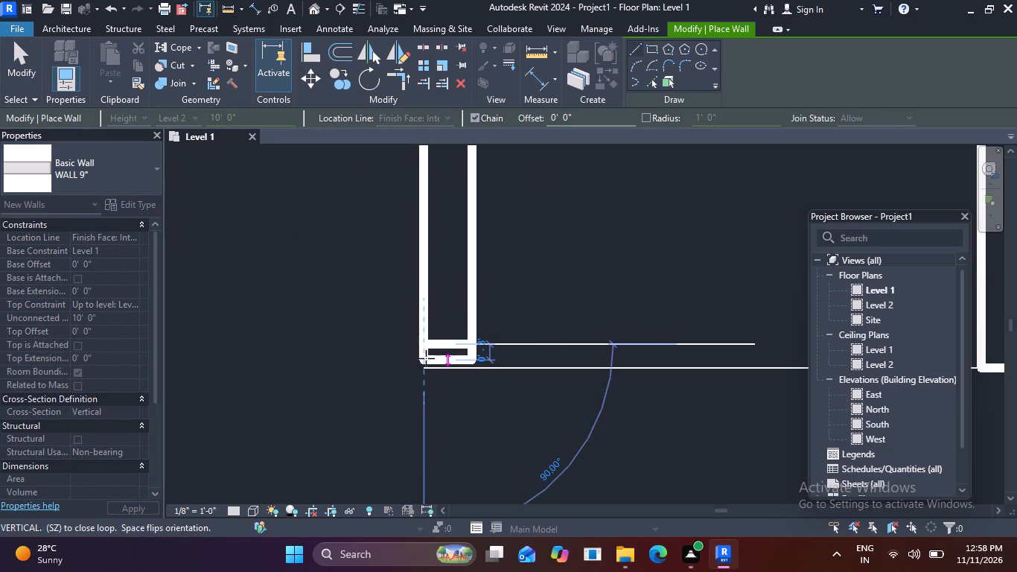
{"action": "left_click", "coordinate": [424, 365]}
{"action": "key", "text": "Escape"}
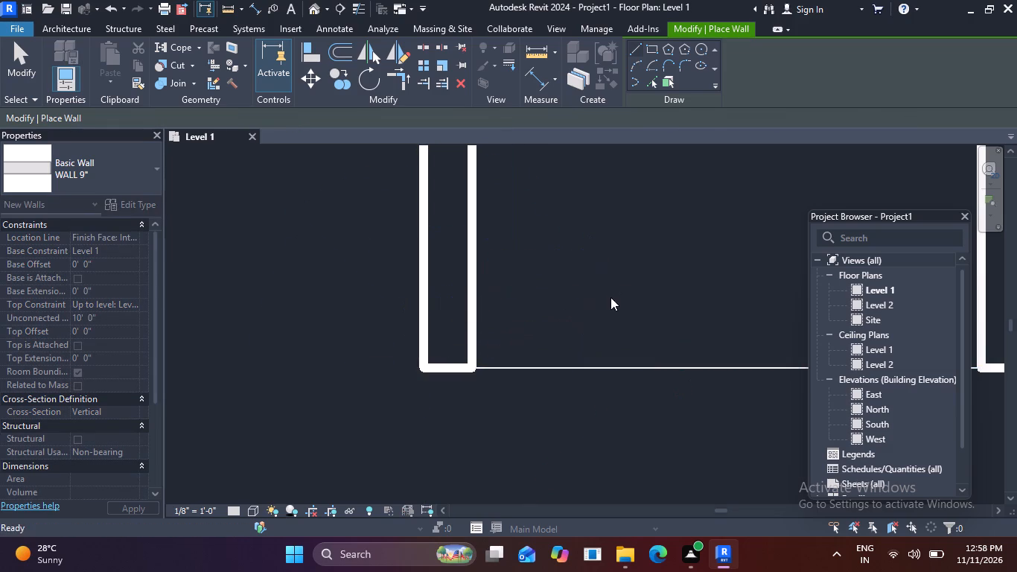
{"action": "scroll", "coordinate": [599, 279], "scroll_direction": "down", "scroll_amount": 6}
{"action": "middle_click_drag", "start_coordinate": [643, 340], "coordinate": [415, 390]}
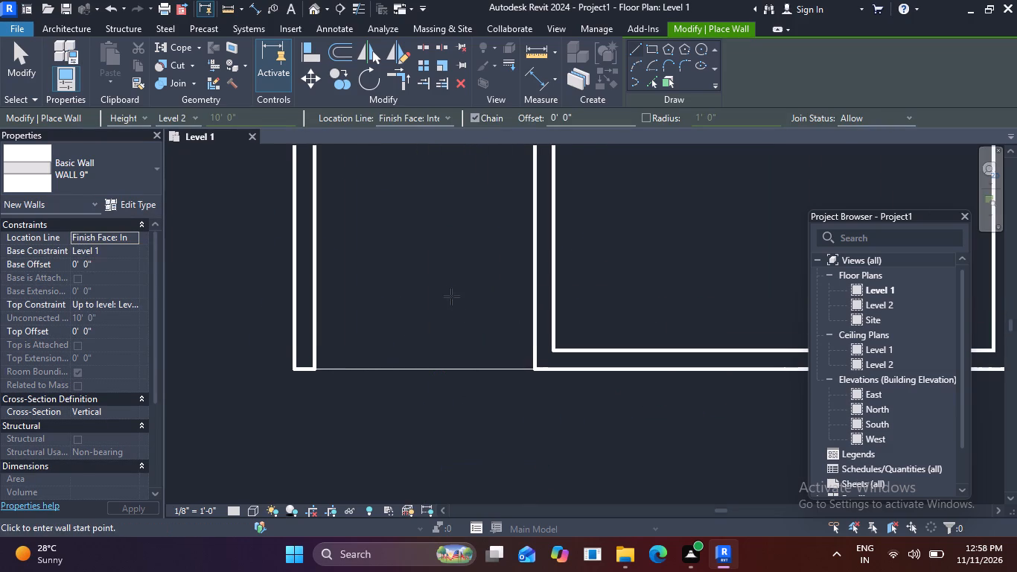
{"action": "scroll", "coordinate": [456, 257], "scroll_direction": "down", "scroll_amount": 2}
{"action": "middle_click_drag", "start_coordinate": [455, 246], "coordinate": [437, 394]}
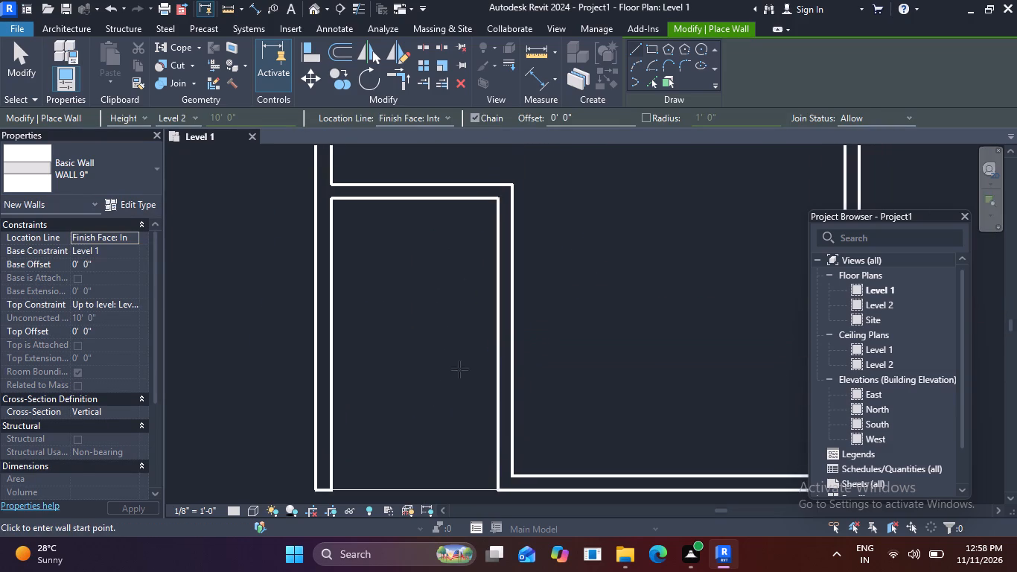
{"action": "scroll", "coordinate": [593, 308], "scroll_direction": "down", "scroll_amount": 2}
{"action": "key", "text": "Escape"}
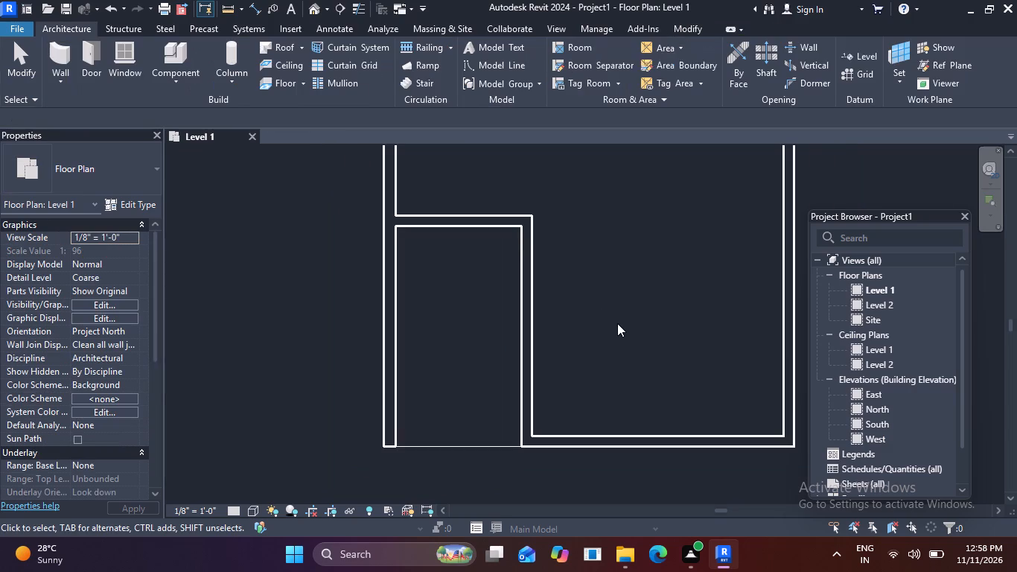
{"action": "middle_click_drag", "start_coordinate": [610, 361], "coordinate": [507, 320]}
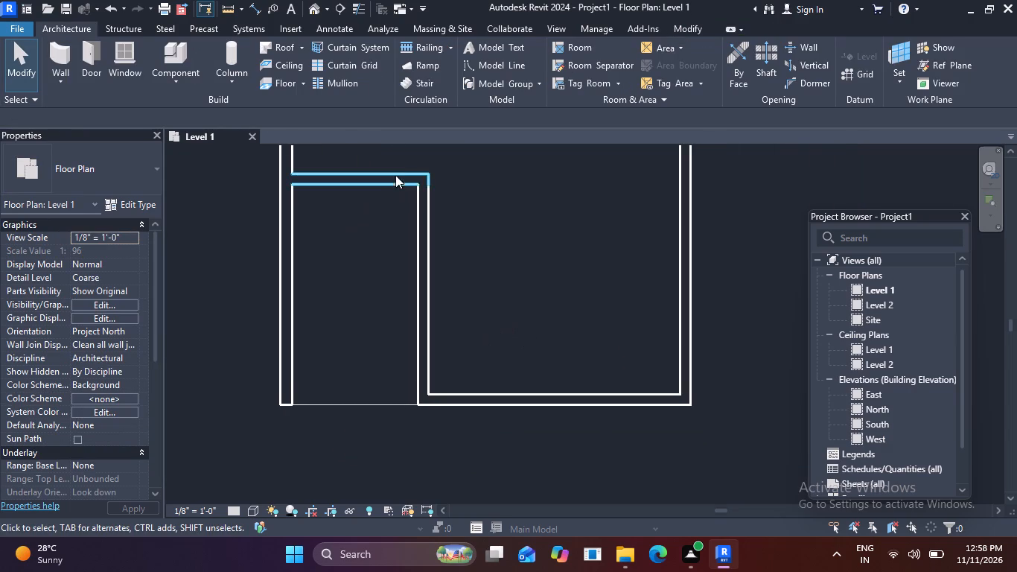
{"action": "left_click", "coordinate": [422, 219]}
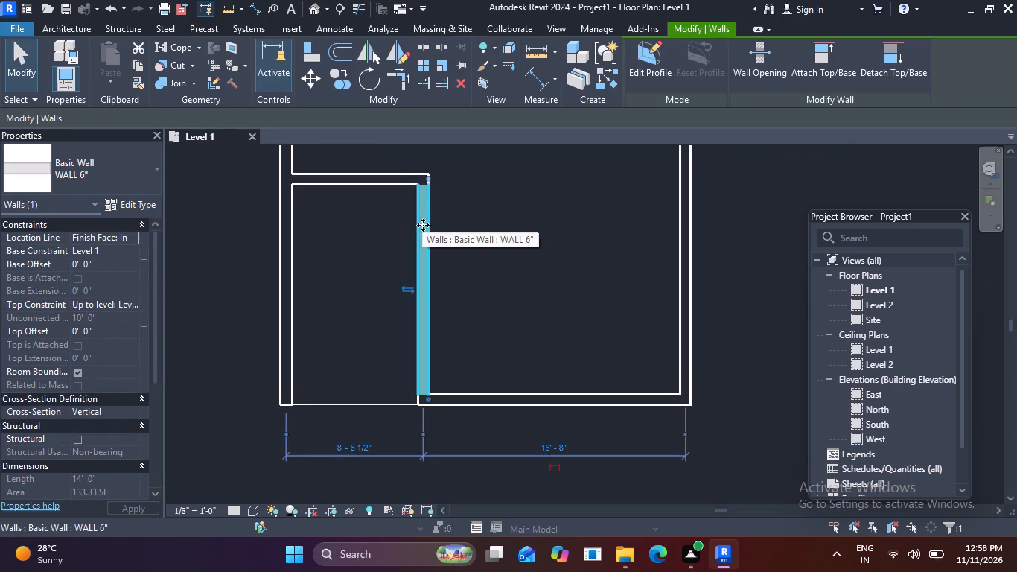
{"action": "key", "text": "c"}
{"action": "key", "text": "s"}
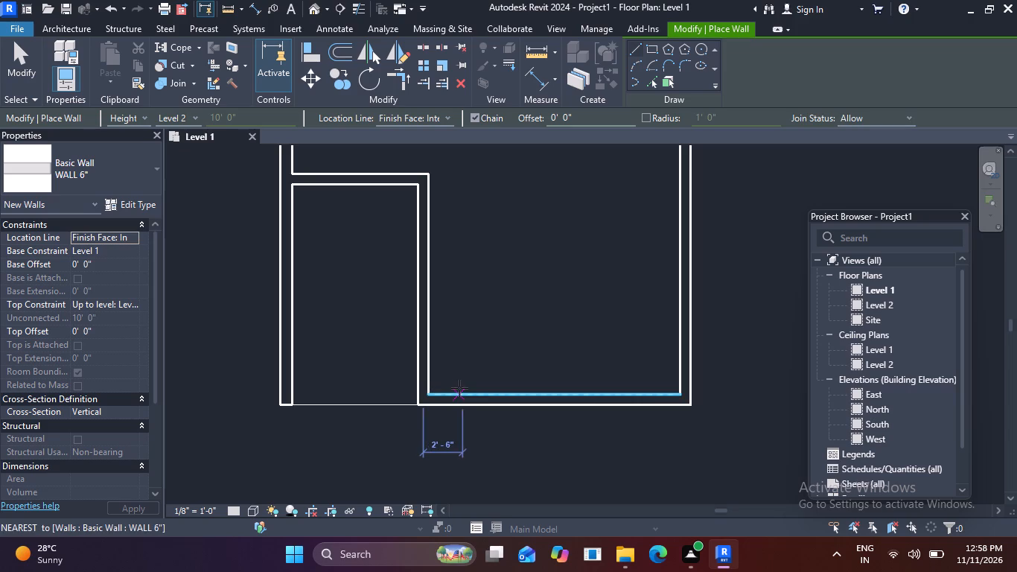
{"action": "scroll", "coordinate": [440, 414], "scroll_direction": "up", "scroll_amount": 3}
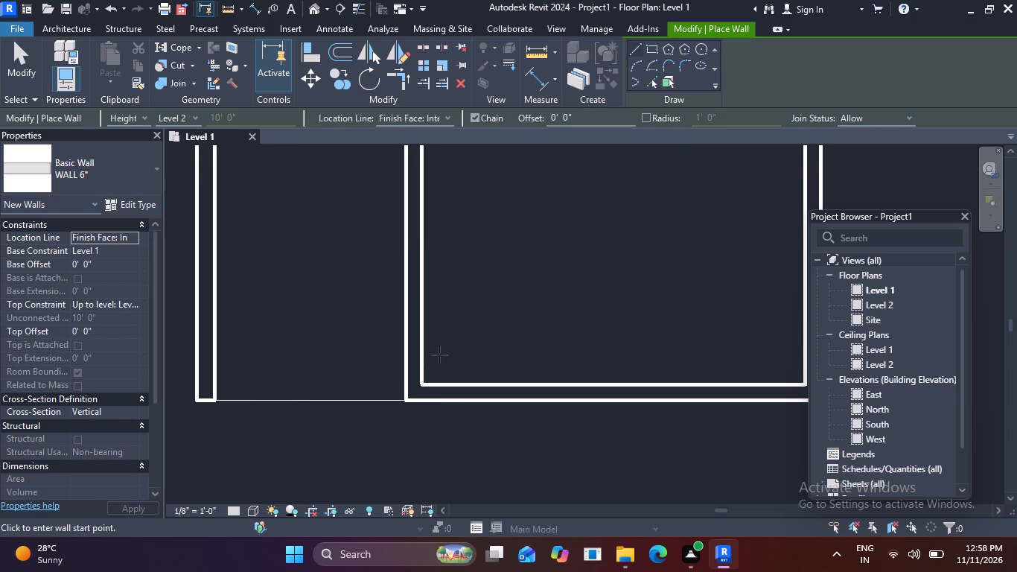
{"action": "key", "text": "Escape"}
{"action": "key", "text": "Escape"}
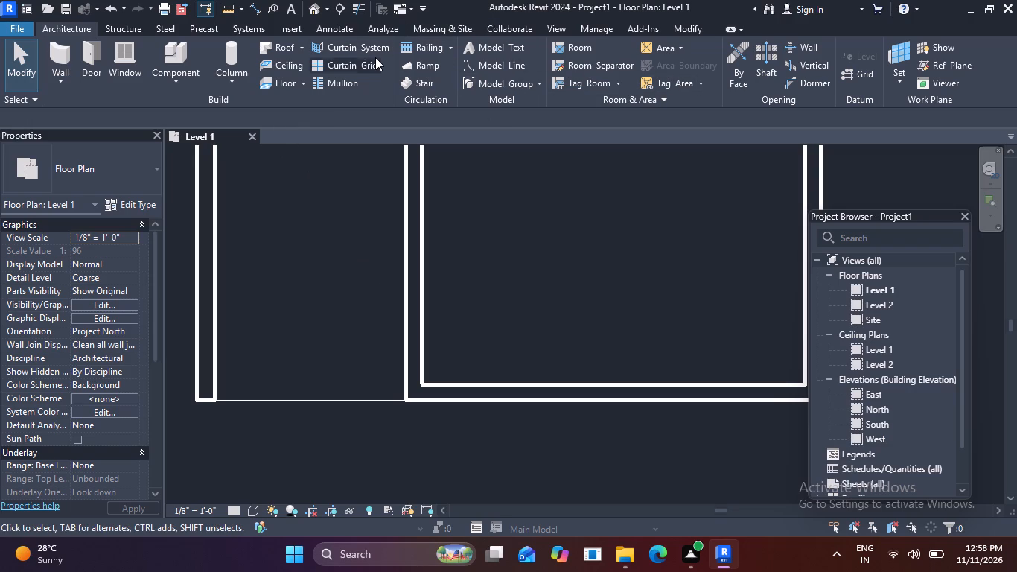
Offset a copy of the vertical WALL 6" partition 5' into the room on its right.
{"action": "key", "text": "o"}
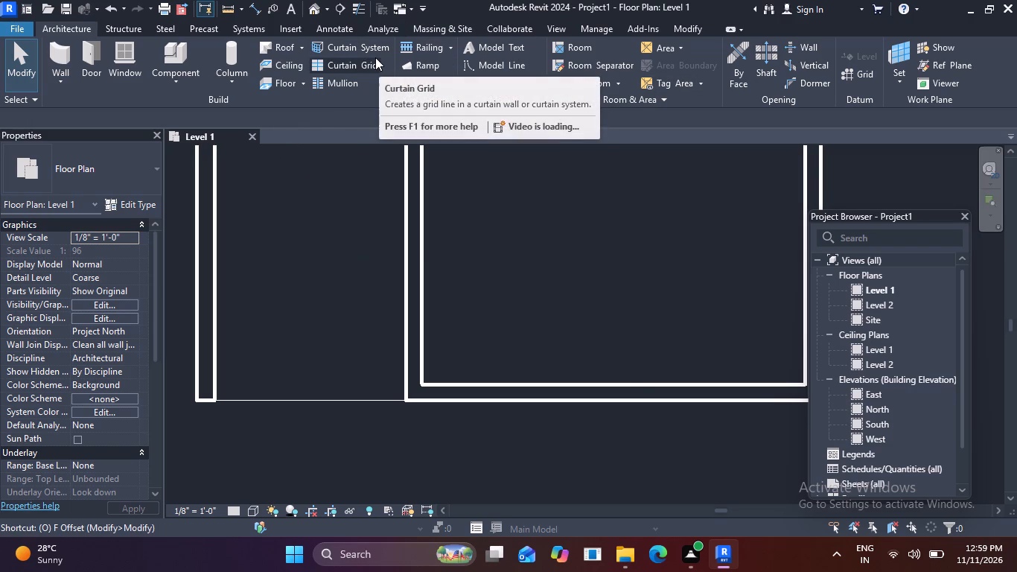
{"action": "key", "text": "f"}
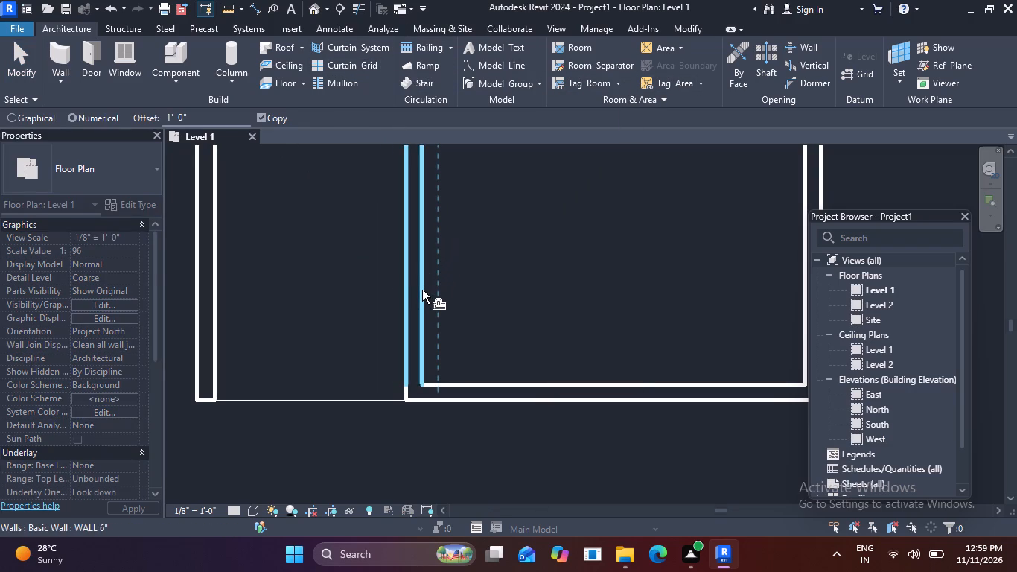
{"action": "left_click", "coordinate": [207, 120]}
{"action": "key", "text": "BackSpace"}
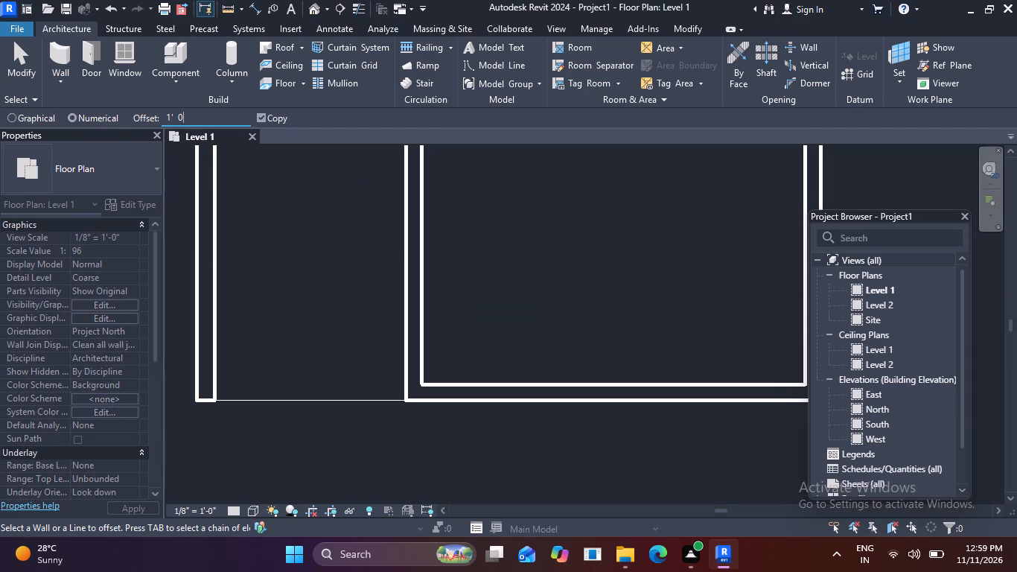
{"action": "key", "text": "BackSpace"}
{"action": "key", "text": "BackSpace"}
{"action": "key", "text": "BackSpace"}
{"action": "key", "text": "BackSpace"}
{"action": "key", "text": "BackSpace"}
{"action": "type", "text": "5'"}
{"action": "key", "text": "Return"}
{"action": "left_click", "coordinate": [425, 331]}
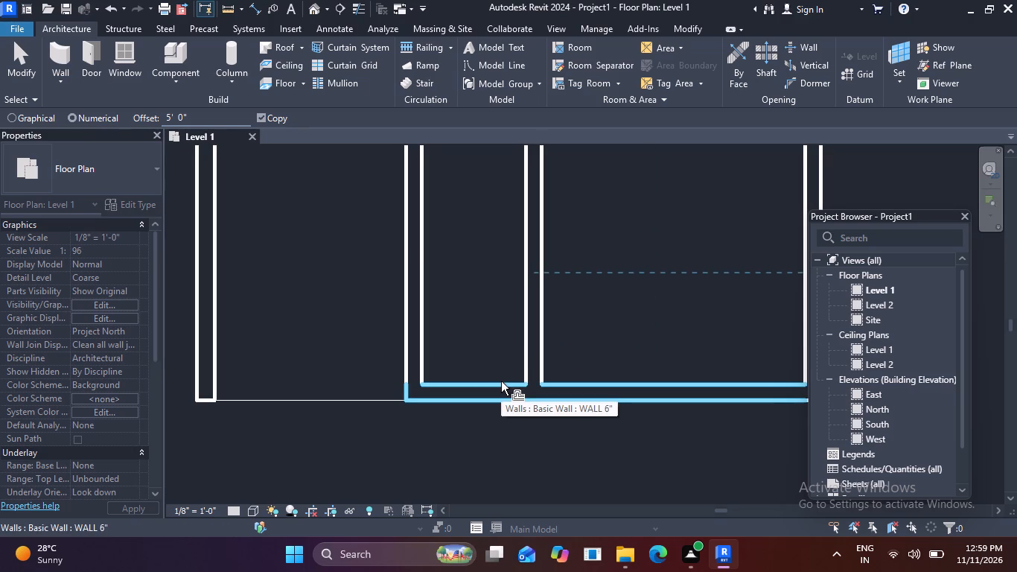
Offset a copy of the bottom WALL 6" wall 6' upward into the room.
{"action": "left_click", "coordinate": [208, 118]}
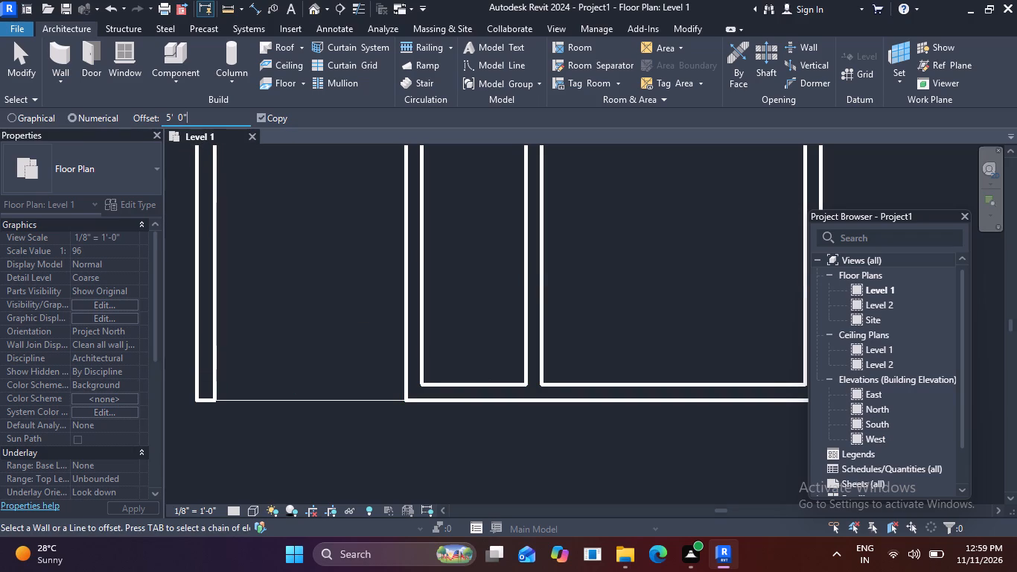
{"action": "key", "text": "BackSpace"}
{"action": "key", "text": "BackSpace"}
{"action": "key", "text": "BackSpace"}
{"action": "key", "text": "BackSpace"}
{"action": "key", "text": "BackSpace"}
{"action": "key", "text": "BackSpace"}
{"action": "key", "text": "BackSpace"}
{"action": "type", "text": "6'"}
{"action": "key", "text": "Return"}
{"action": "left_click", "coordinate": [475, 381]}
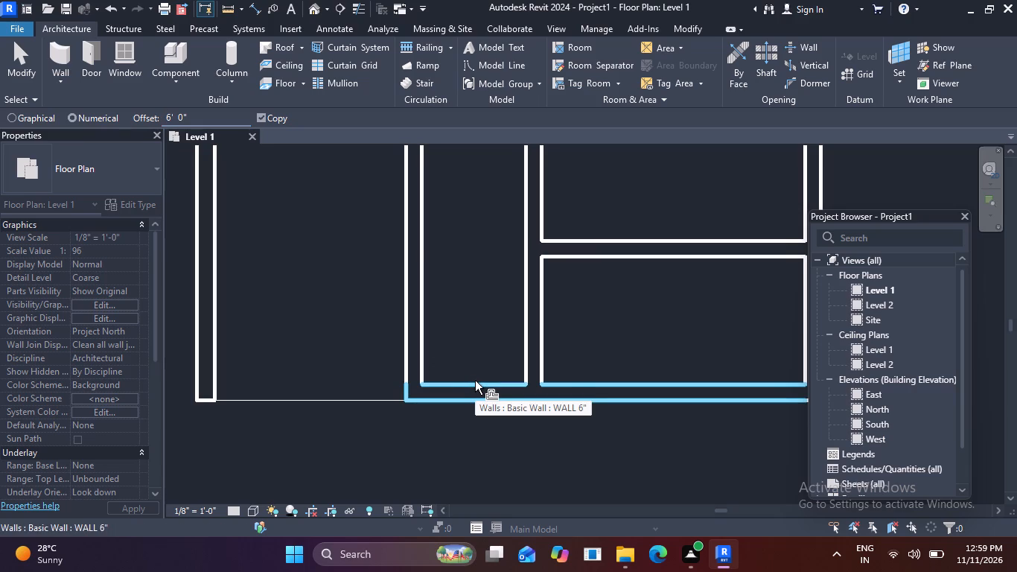
{"action": "scroll", "coordinate": [479, 285], "scroll_direction": "down", "scroll_amount": 3}
{"action": "middle_click_drag", "start_coordinate": [478, 291], "coordinate": [506, 386]}
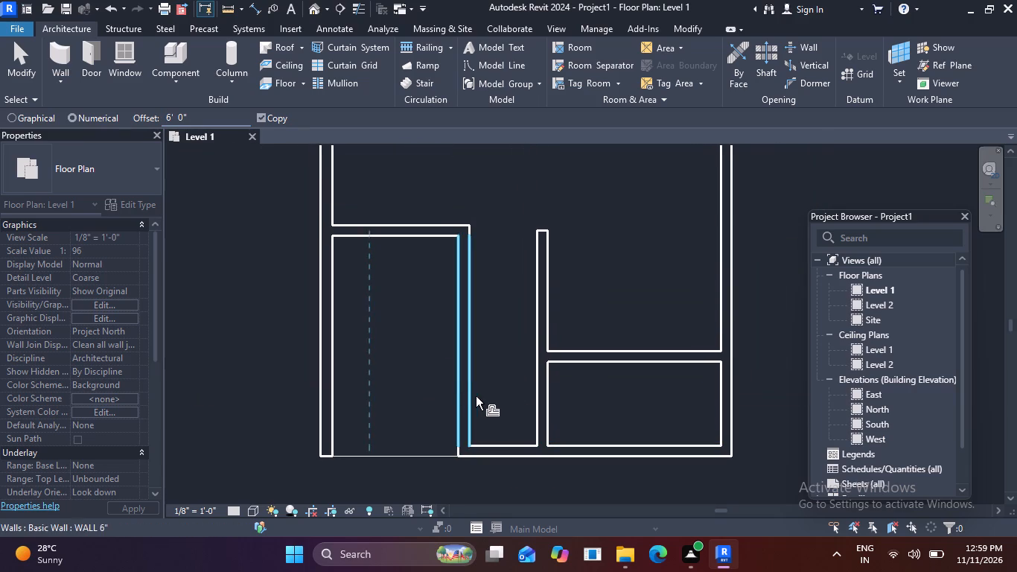
{"action": "key", "text": "Escape"}
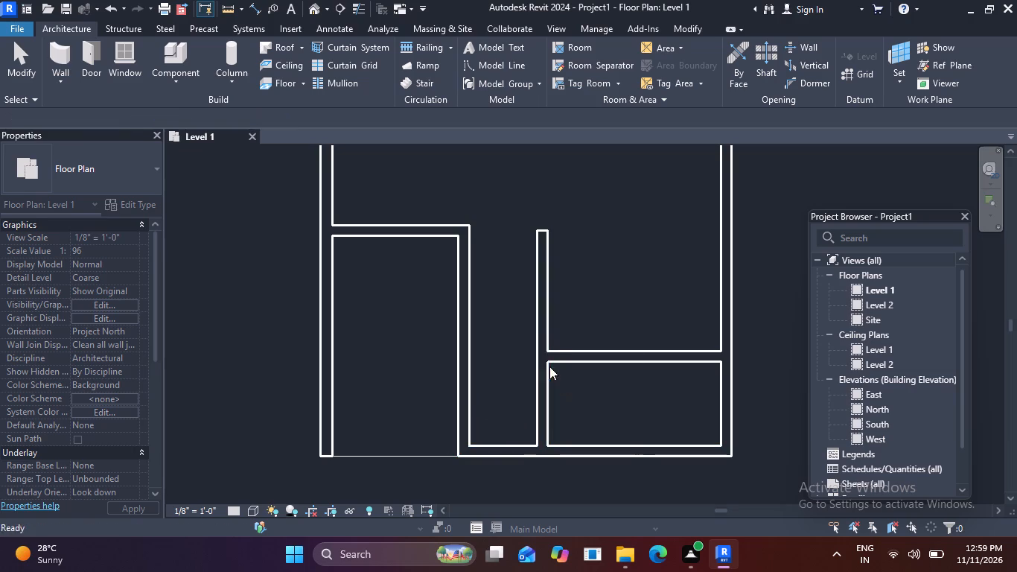
{"action": "key", "text": "Escape"}
Draw a horizontal WALL 6" segment between the two vertical partitions, flipped upward to continue the line of the offset horizontal wall.
{"action": "scroll", "coordinate": [563, 351], "scroll_direction": "up", "scroll_amount": 4}
{"action": "key", "text": "Escape"}
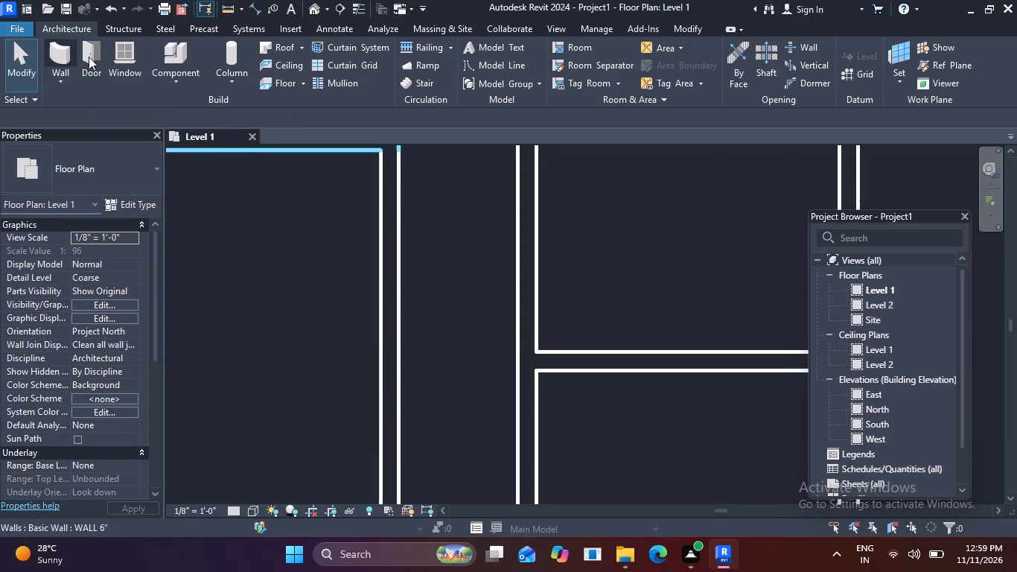
{"action": "left_click", "coordinate": [397, 263]}
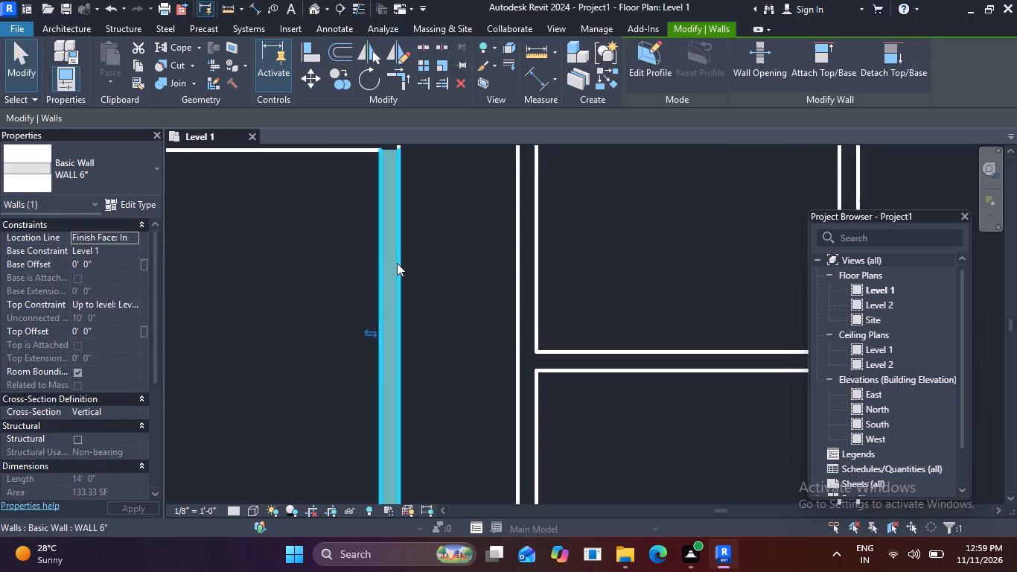
{"action": "key", "text": "c"}
{"action": "key", "text": "s"}
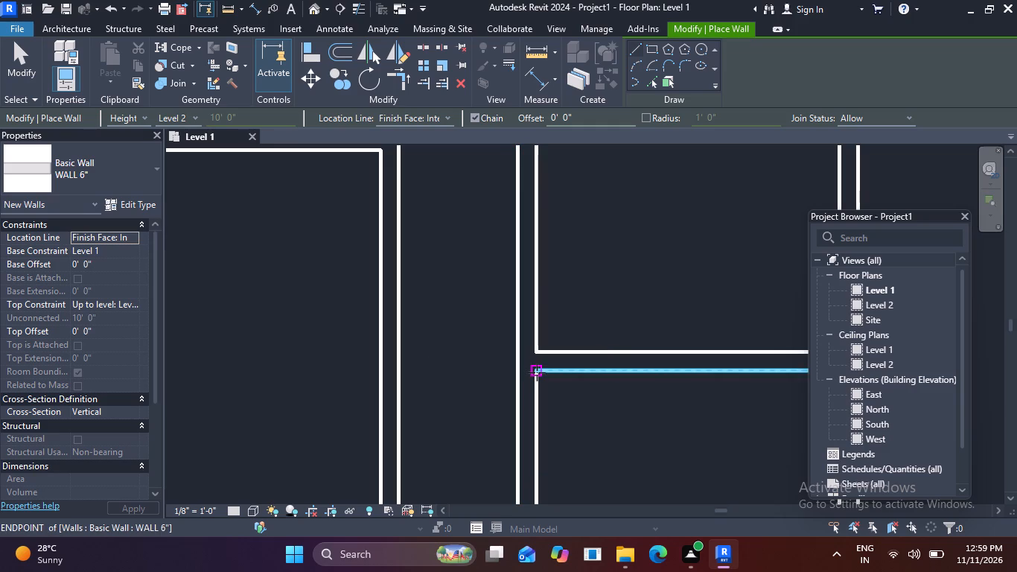
{"action": "left_click", "coordinate": [516, 375]}
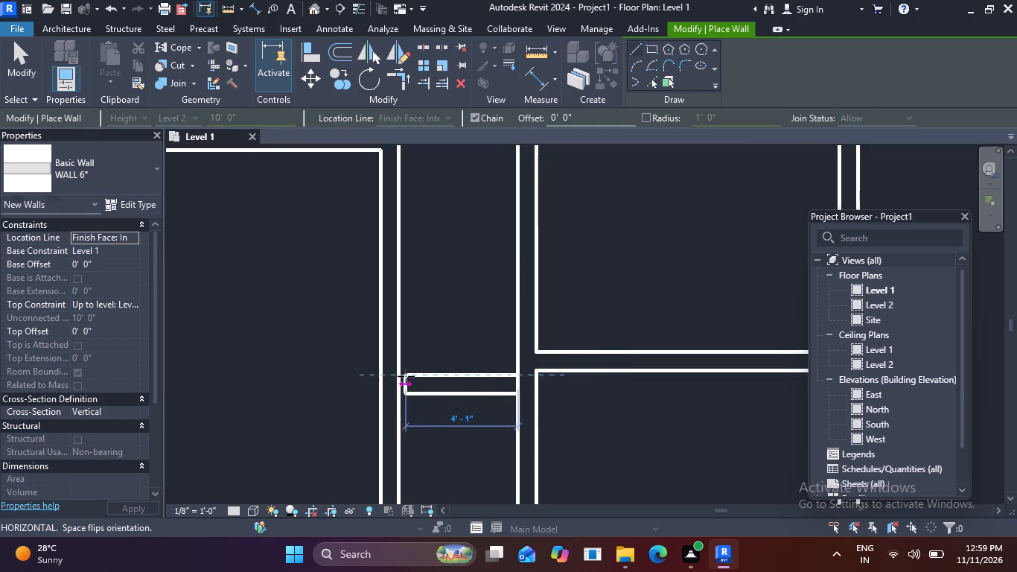
{"action": "key", "text": "space"}
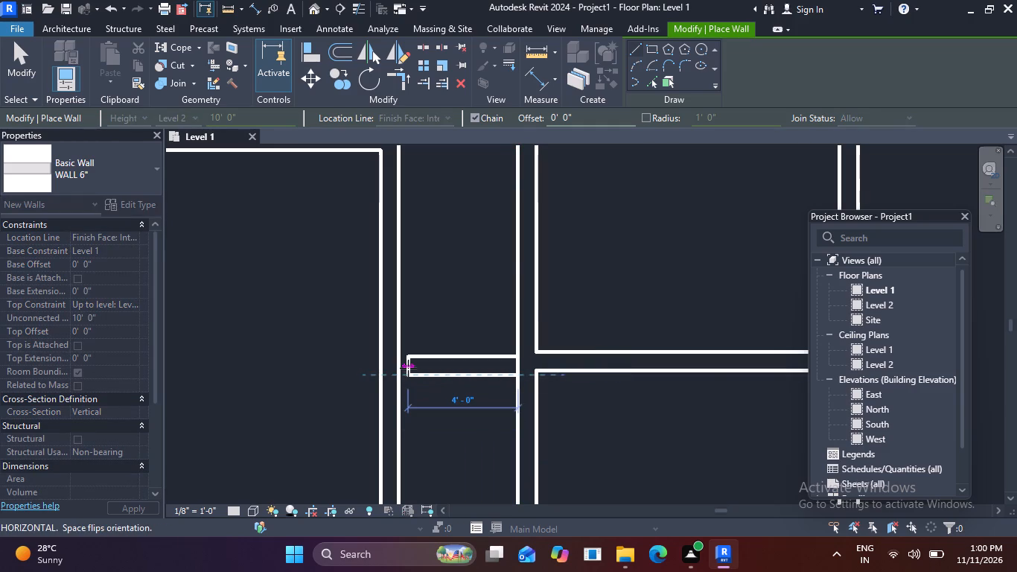
{"action": "left_click", "coordinate": [398, 368]}
{"action": "key", "text": "Escape"}
{"action": "scroll", "coordinate": [480, 347], "scroll_direction": "down", "scroll_amount": 4}
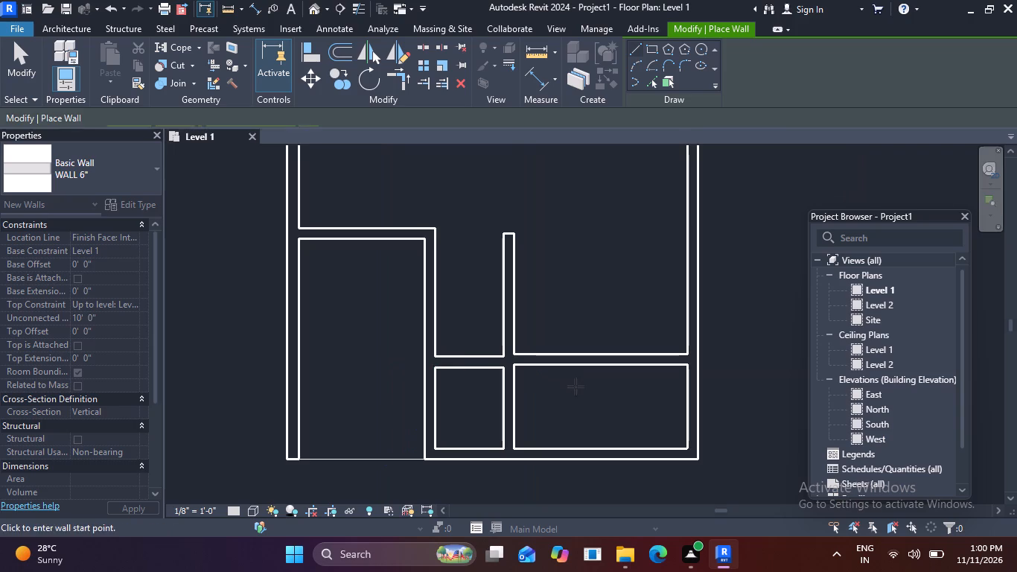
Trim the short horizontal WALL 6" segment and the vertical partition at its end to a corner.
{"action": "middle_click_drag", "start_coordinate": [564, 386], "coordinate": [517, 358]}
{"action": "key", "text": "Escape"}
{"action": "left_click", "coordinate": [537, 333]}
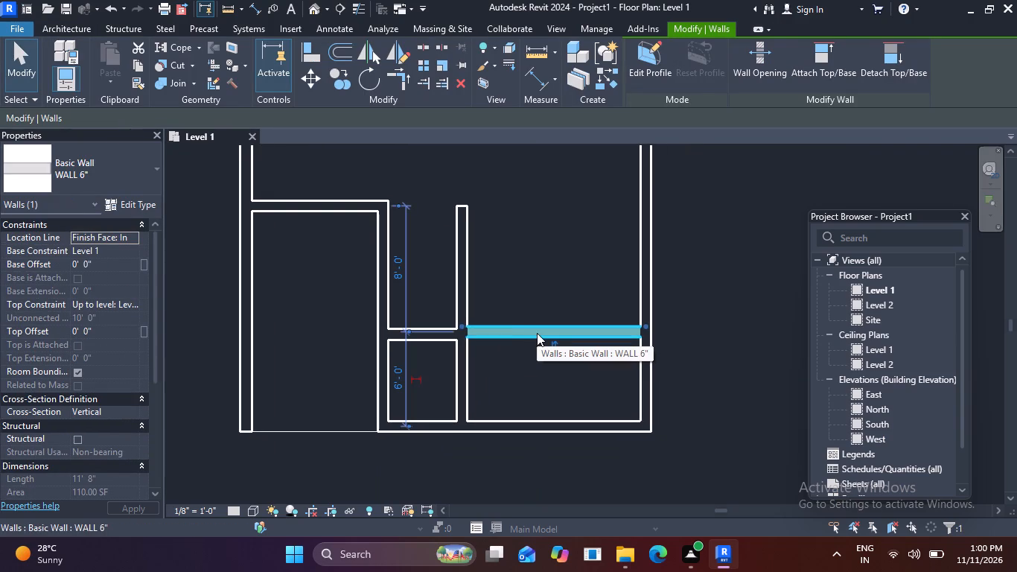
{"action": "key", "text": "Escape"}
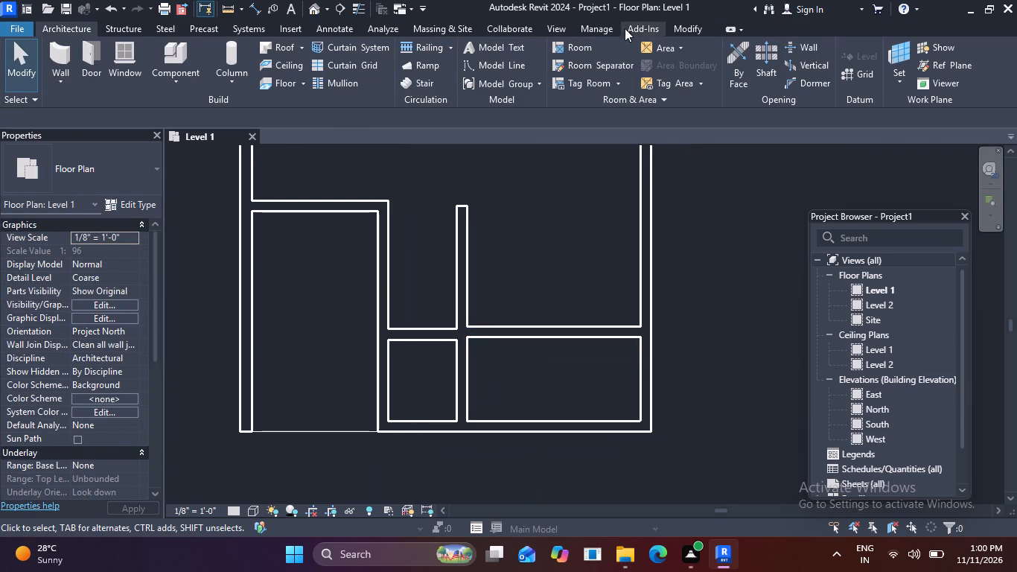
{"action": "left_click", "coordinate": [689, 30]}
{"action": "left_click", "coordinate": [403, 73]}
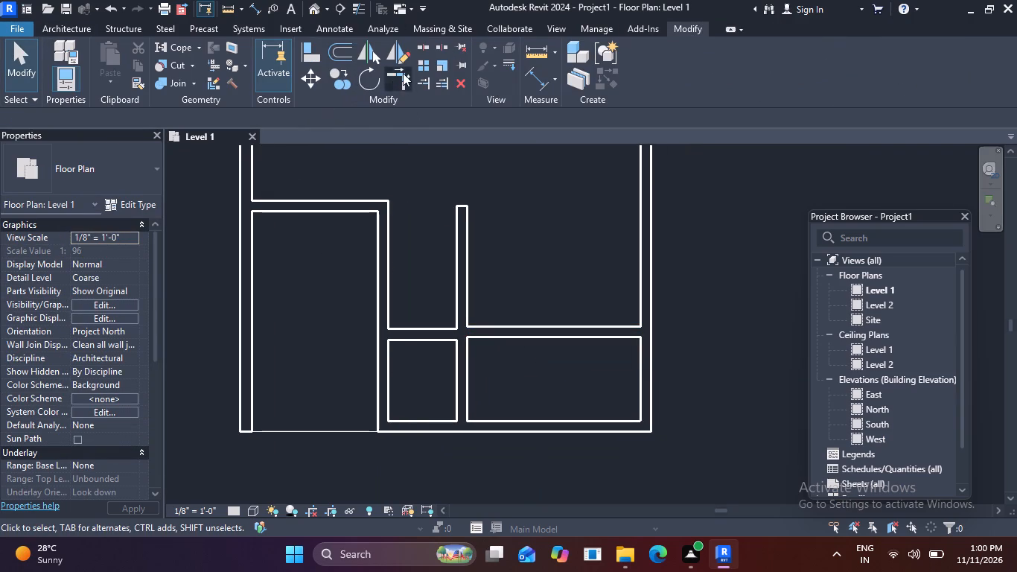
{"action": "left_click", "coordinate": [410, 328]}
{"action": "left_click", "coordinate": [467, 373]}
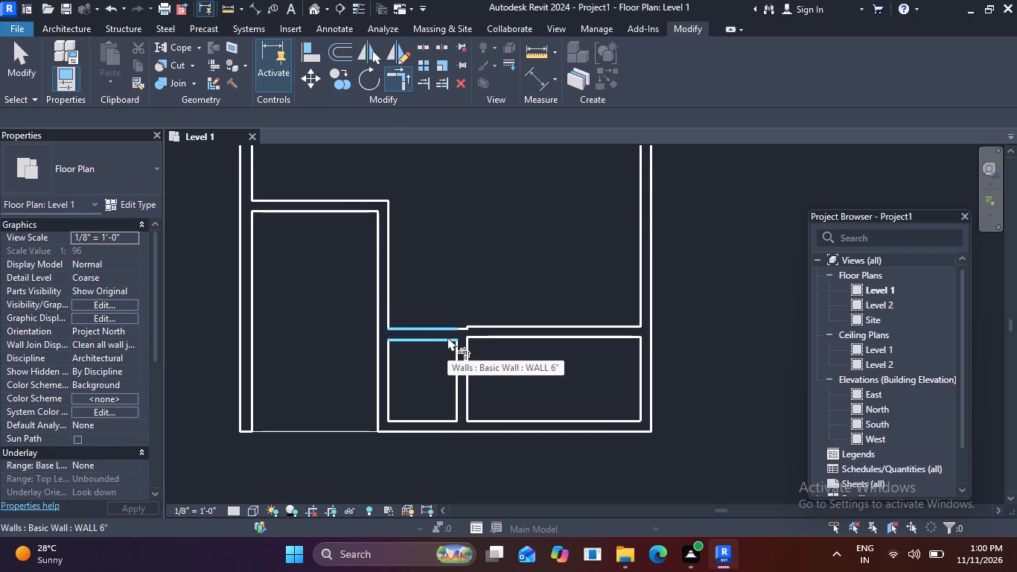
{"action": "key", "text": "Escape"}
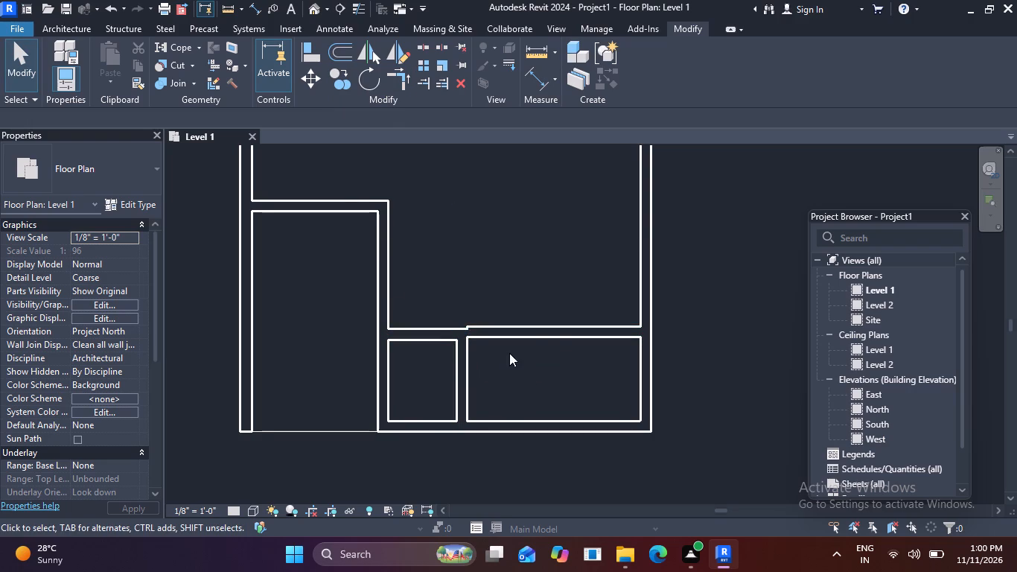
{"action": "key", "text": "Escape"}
Delete the long and short horizontal WALL 6" partitions above the bottom wall and the vertical WALL 6" partition where they meet.
{"action": "left_click", "coordinate": [560, 332]}
{"action": "key", "text": "Delete"}
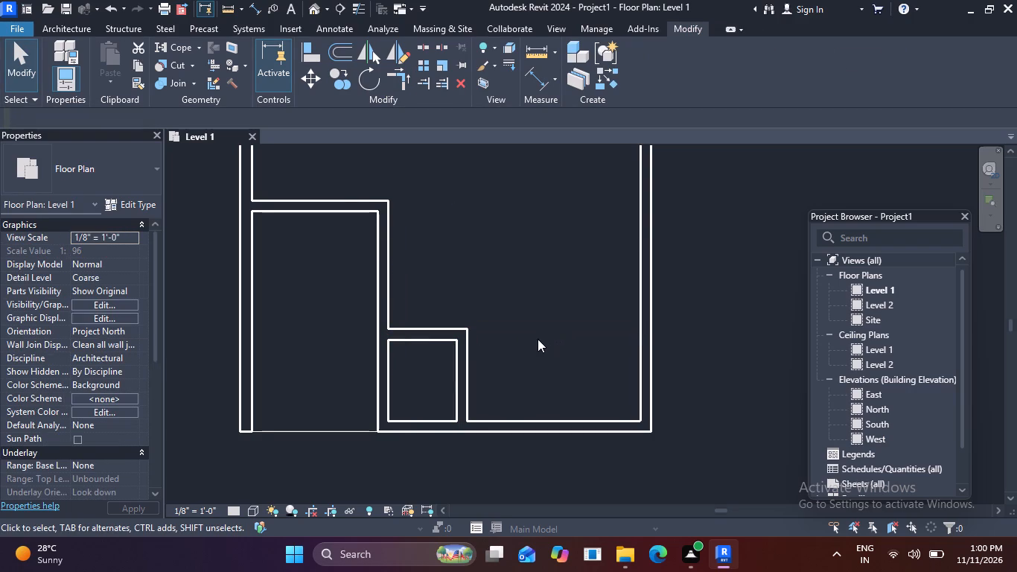
{"action": "key", "text": "Escape"}
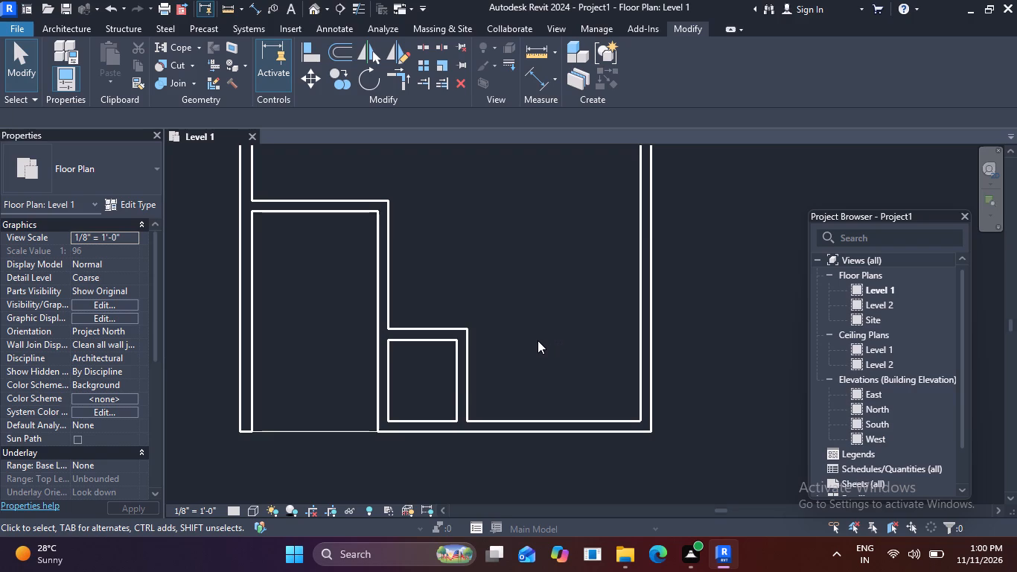
{"action": "scroll", "coordinate": [529, 355], "scroll_direction": "down", "scroll_amount": 2}
{"action": "middle_click_drag", "start_coordinate": [535, 383], "coordinate": [527, 331]}
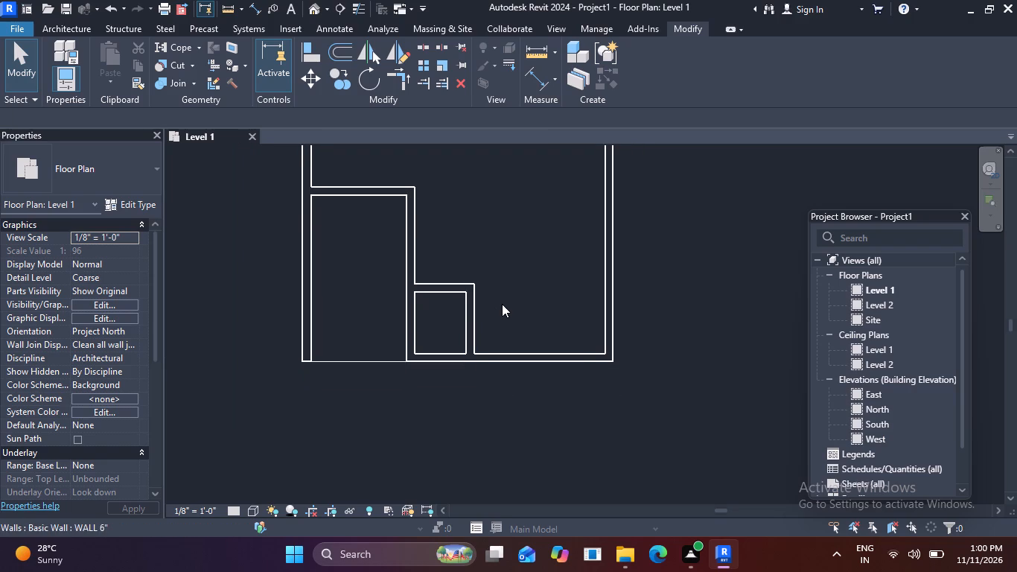
{"action": "key", "text": "Escape"}
{"action": "left_click", "coordinate": [470, 311]}
{"action": "left_click", "coordinate": [447, 282]}
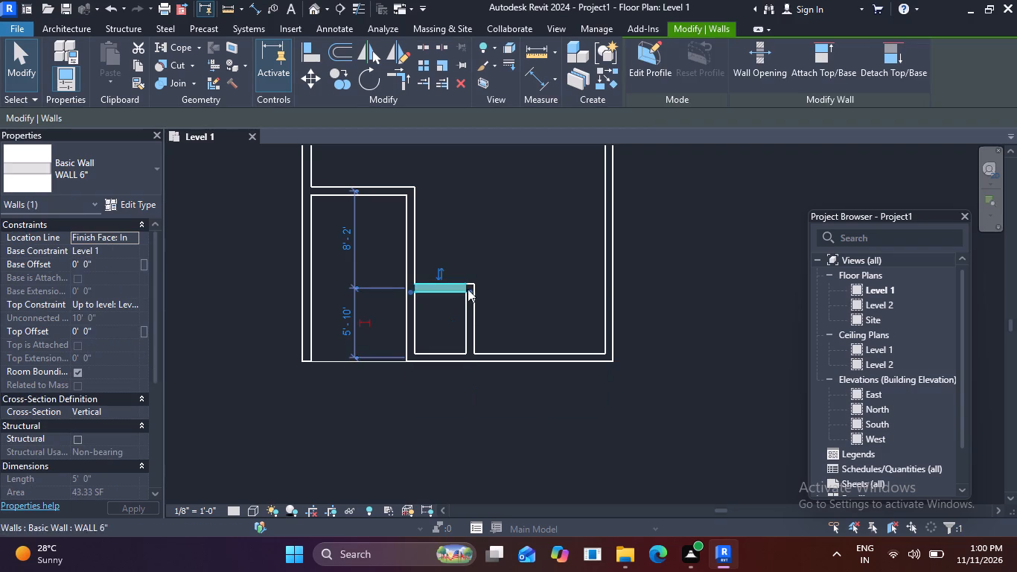
{"action": "key", "text": "Delete"}
{"action": "key", "text": "BackSpace"}
{"action": "left_click", "coordinate": [474, 317]}
{"action": "key", "text": "Delete"}
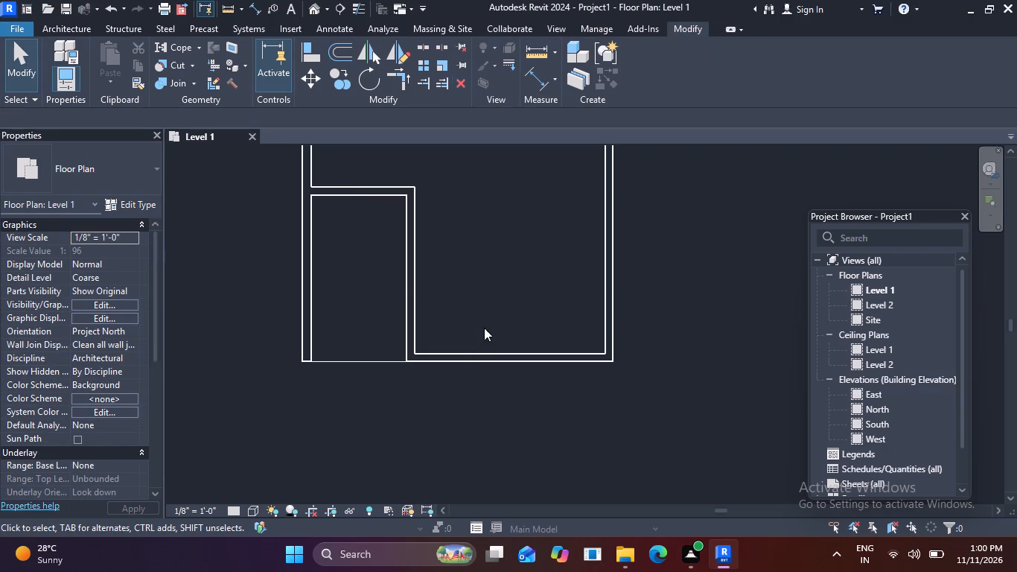
{"action": "key", "text": "Escape"}
{"action": "key", "text": "Escape"}
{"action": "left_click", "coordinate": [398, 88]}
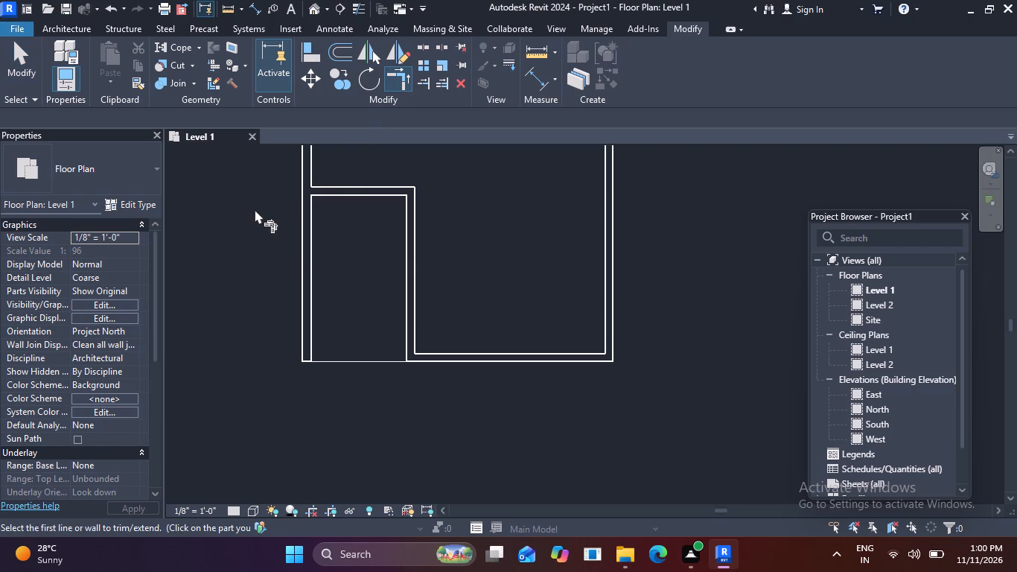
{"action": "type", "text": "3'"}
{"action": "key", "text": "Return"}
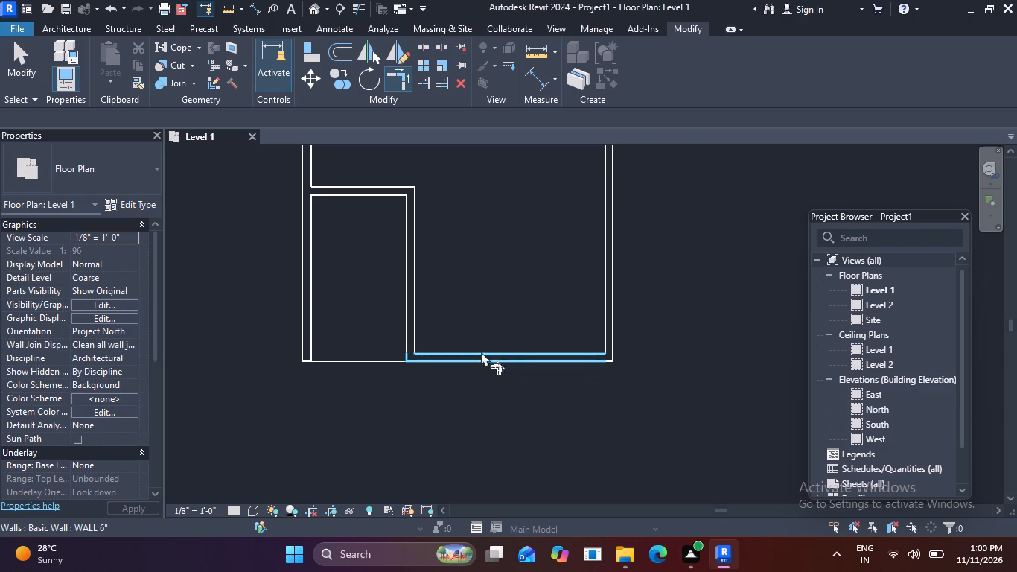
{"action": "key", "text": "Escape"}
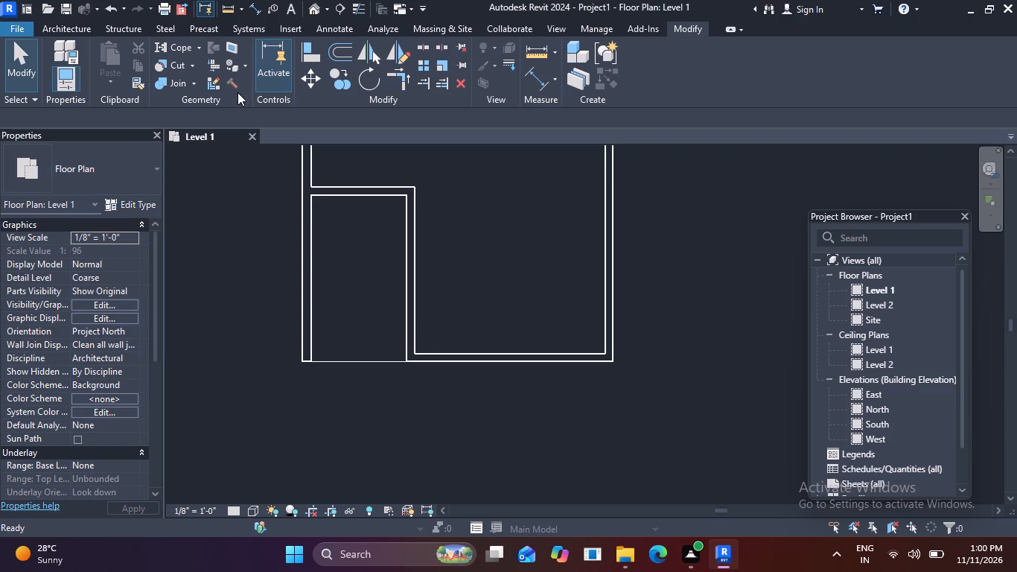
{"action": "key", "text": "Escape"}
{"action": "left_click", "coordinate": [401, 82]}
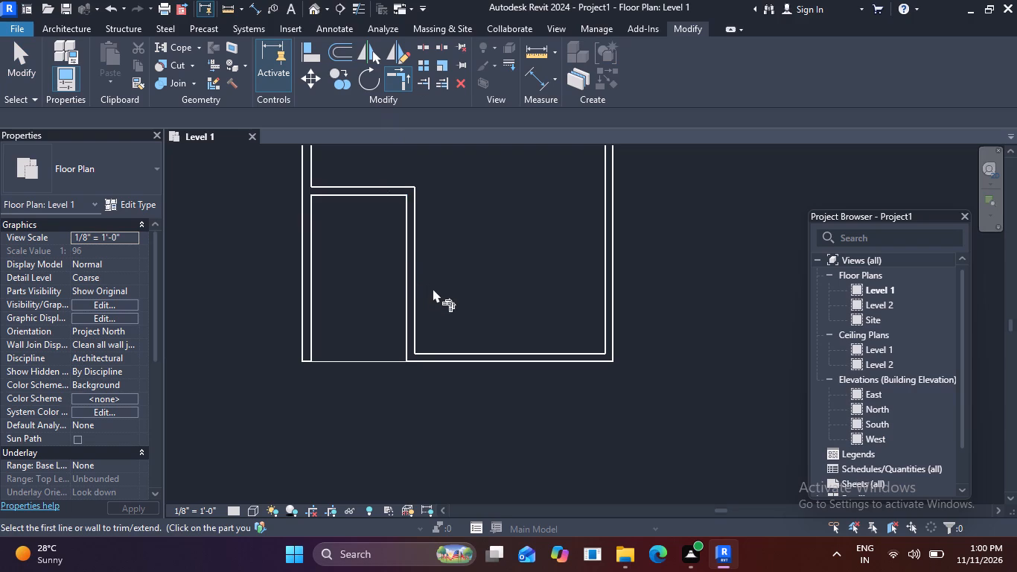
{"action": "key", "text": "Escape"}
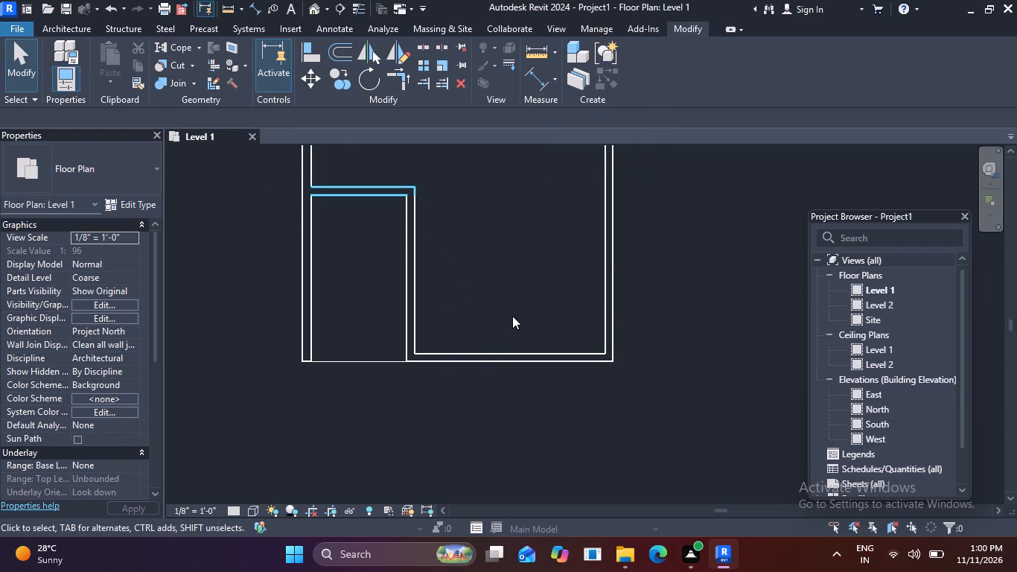
Offset a copy of the bottom WALL 6" wall 3' upward into the room.
{"action": "key", "text": "o"}
{"action": "key", "text": "f"}
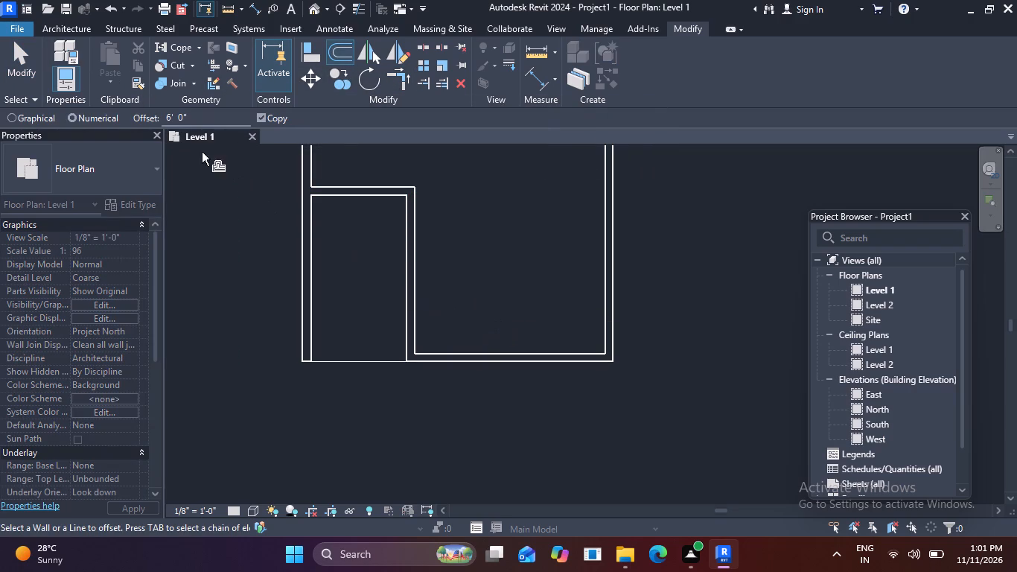
{"action": "left_click", "coordinate": [205, 114]}
{"action": "key", "text": "BackSpace"}
{"action": "key", "text": "BackSpace"}
{"action": "key", "text": "BackSpace"}
{"action": "key", "text": "BackSpace"}
{"action": "key", "text": "BackSpace"}
{"action": "key", "text": "BackSpace"}
{"action": "type", "text": "3'"}
{"action": "key", "text": "Return"}
{"action": "left_click", "coordinate": [470, 350]}
{"action": "key", "text": "Escape"}
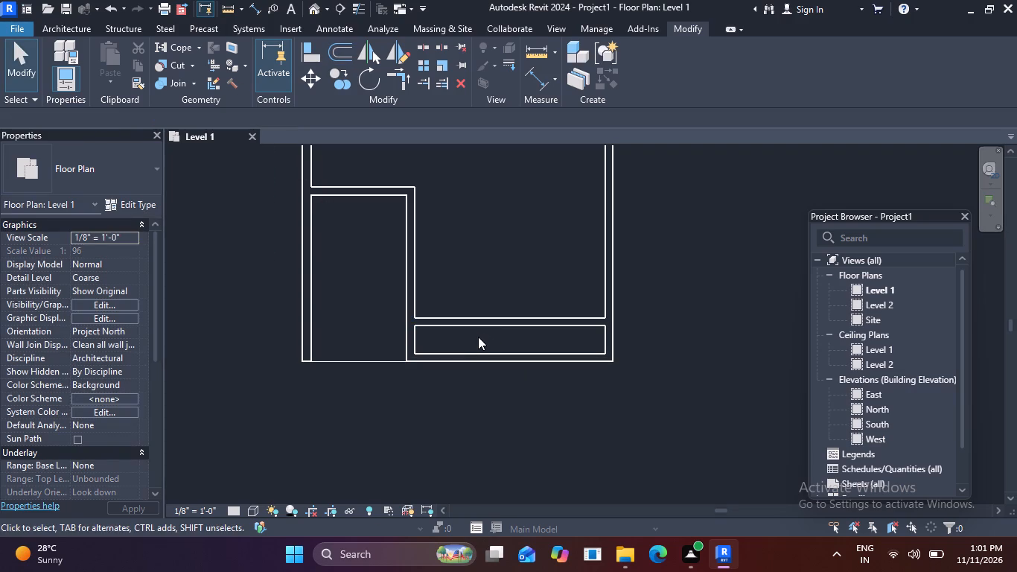
{"action": "key", "text": "Escape"}
Delete the original bottom WALL 6" wall below the offset copy.
{"action": "left_click", "coordinate": [478, 359]}
{"action": "key", "text": "Delete"}
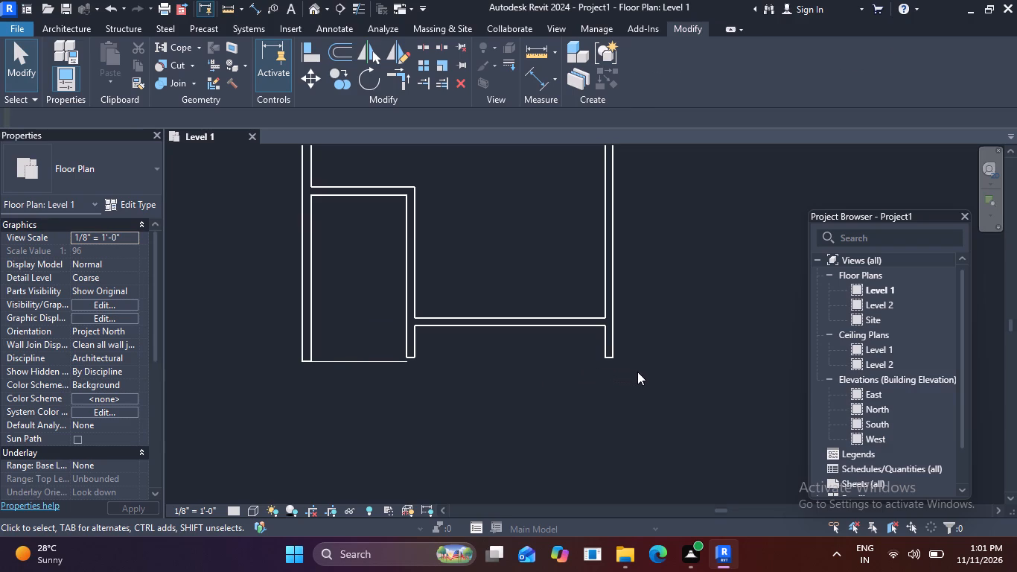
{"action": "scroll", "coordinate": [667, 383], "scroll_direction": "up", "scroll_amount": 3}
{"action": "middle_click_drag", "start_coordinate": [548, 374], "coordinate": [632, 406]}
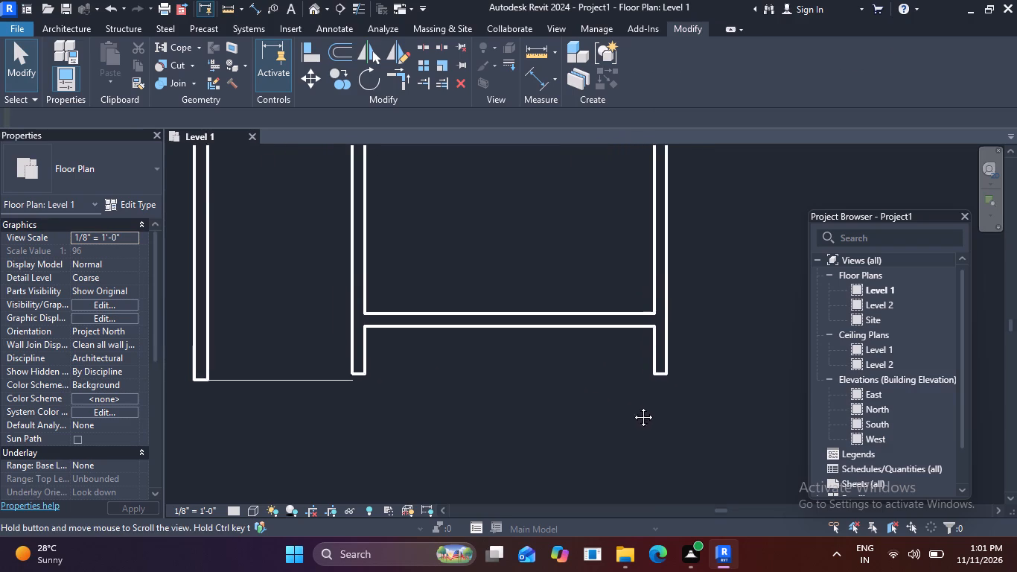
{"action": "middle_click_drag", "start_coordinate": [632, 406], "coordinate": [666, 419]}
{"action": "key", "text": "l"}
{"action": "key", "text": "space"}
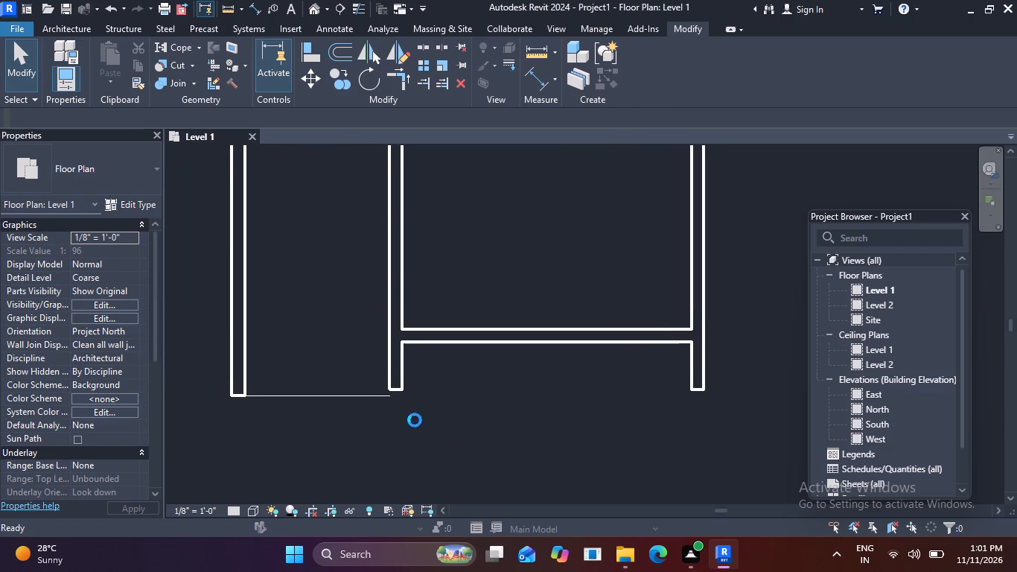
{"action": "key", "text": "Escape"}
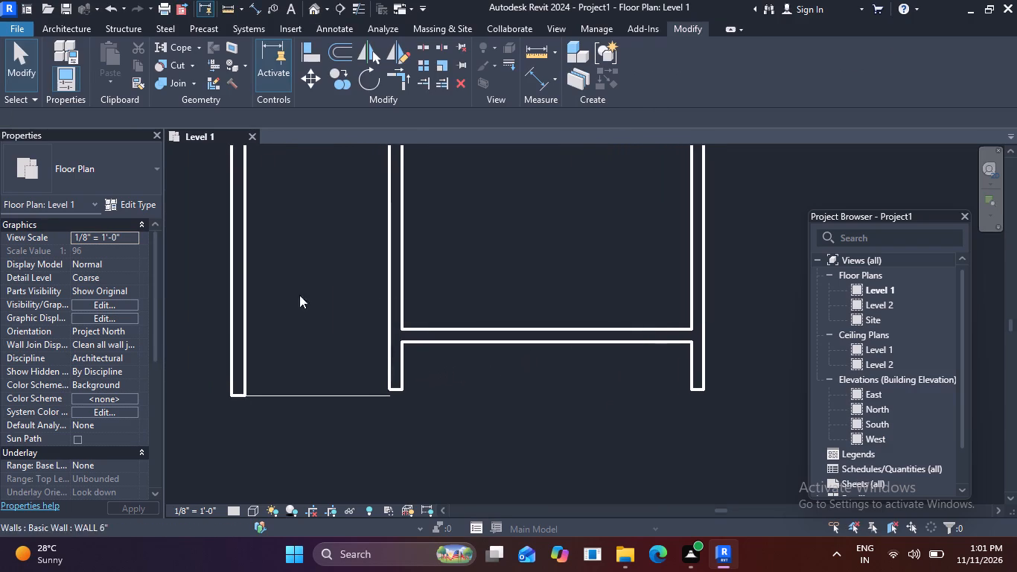
Extend the vertical partition beside the opening down to the detail line's level with a short WALL 6" segment from its lower end.
{"action": "left_click", "coordinate": [78, 28]}
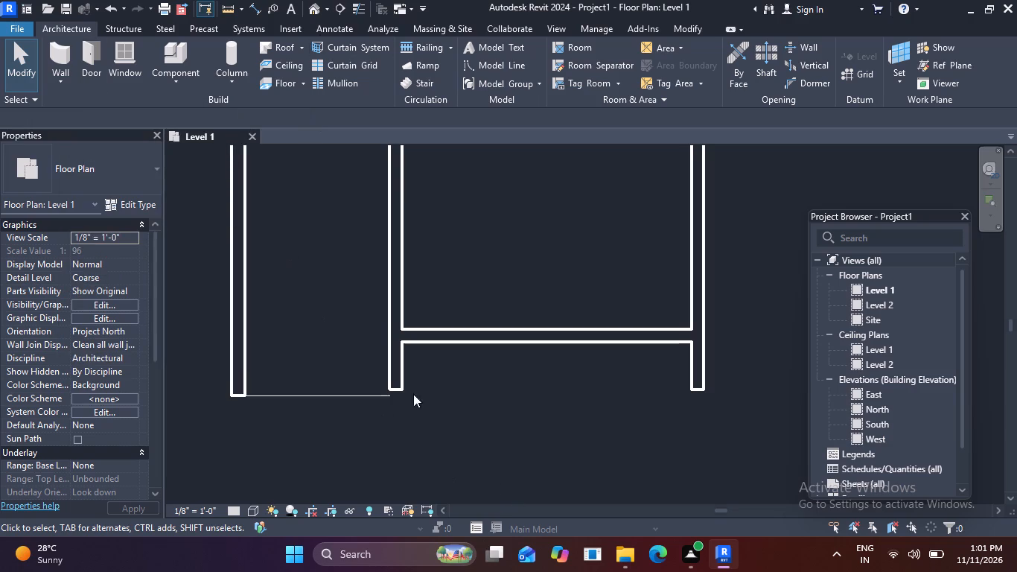
{"action": "middle_click_drag", "start_coordinate": [455, 337], "coordinate": [430, 266]}
{"action": "scroll", "coordinate": [334, 292], "scroll_direction": "up", "scroll_amount": 2}
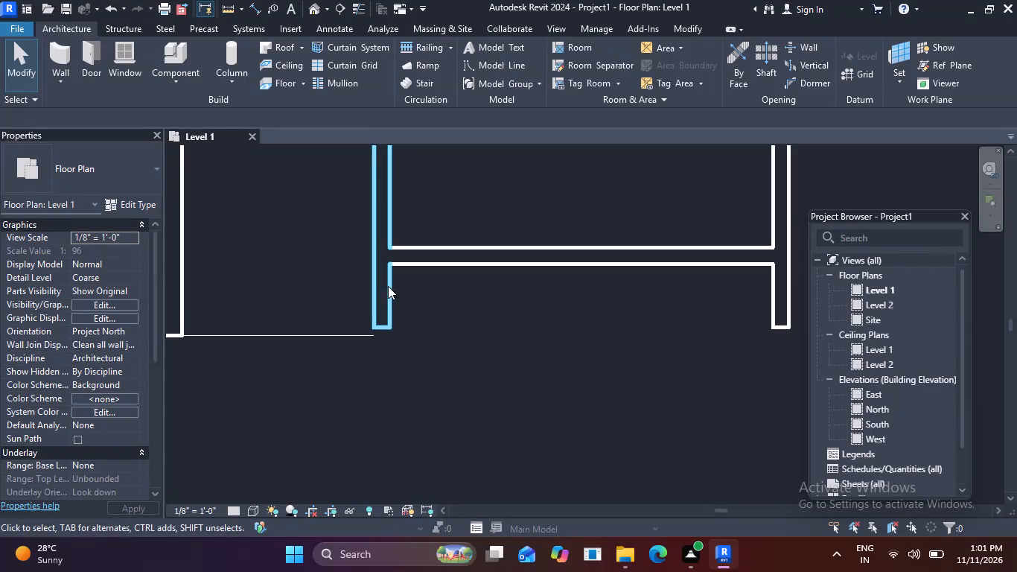
{"action": "left_click", "coordinate": [60, 53]}
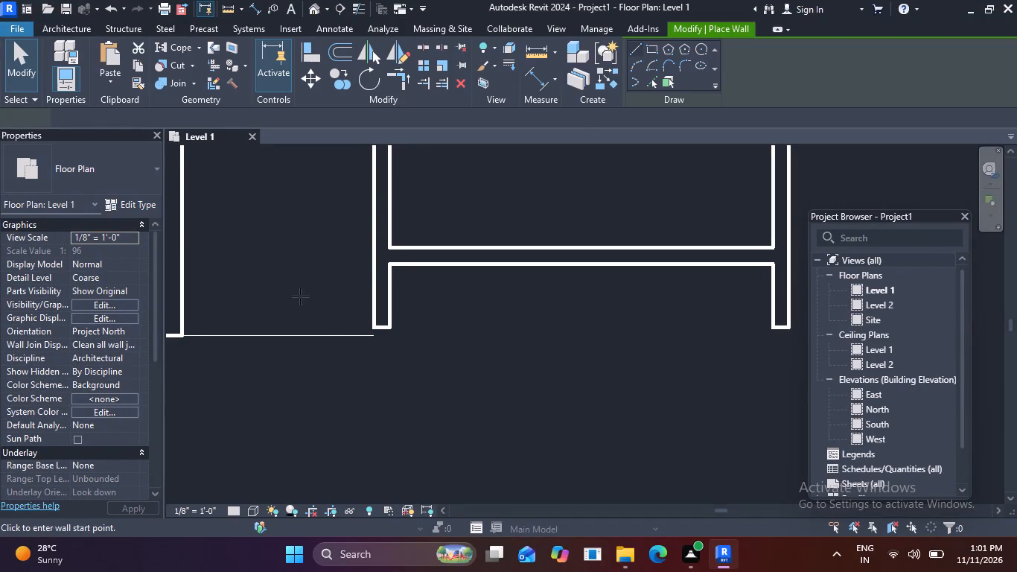
{"action": "scroll", "coordinate": [377, 340], "scroll_direction": "up", "scroll_amount": 3}
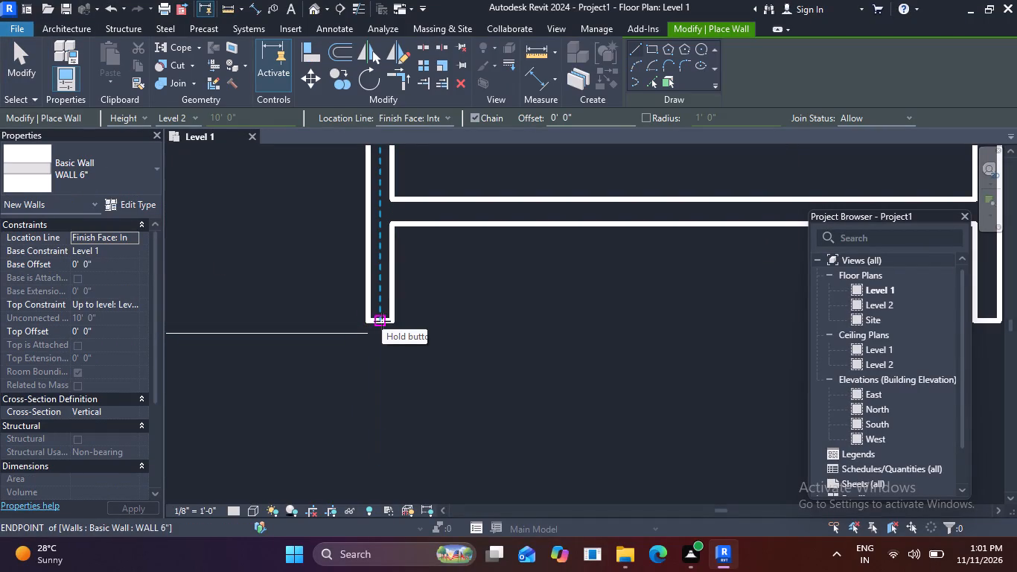
{"action": "left_click", "coordinate": [362, 322]}
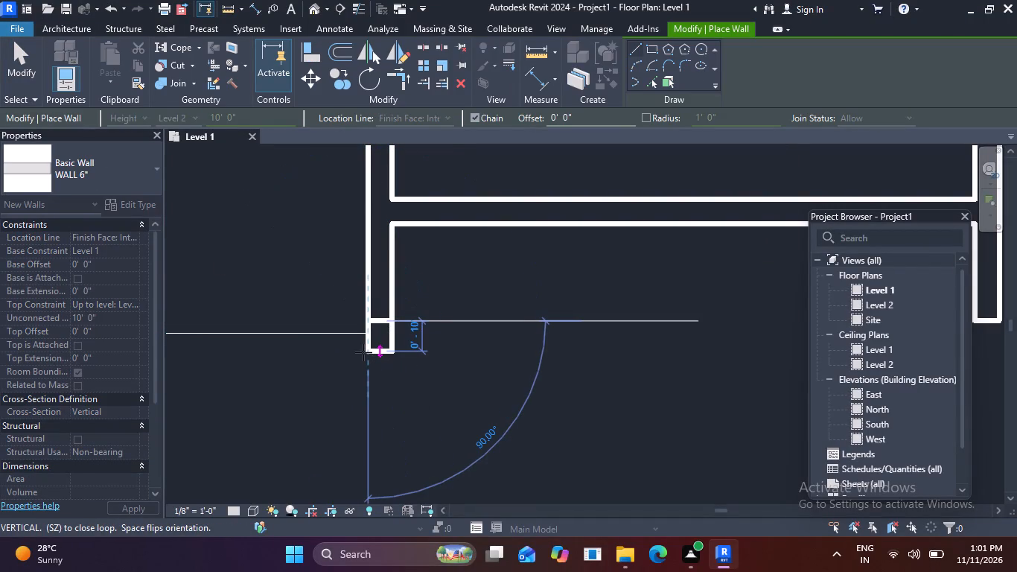
{"action": "left_click", "coordinate": [363, 336]}
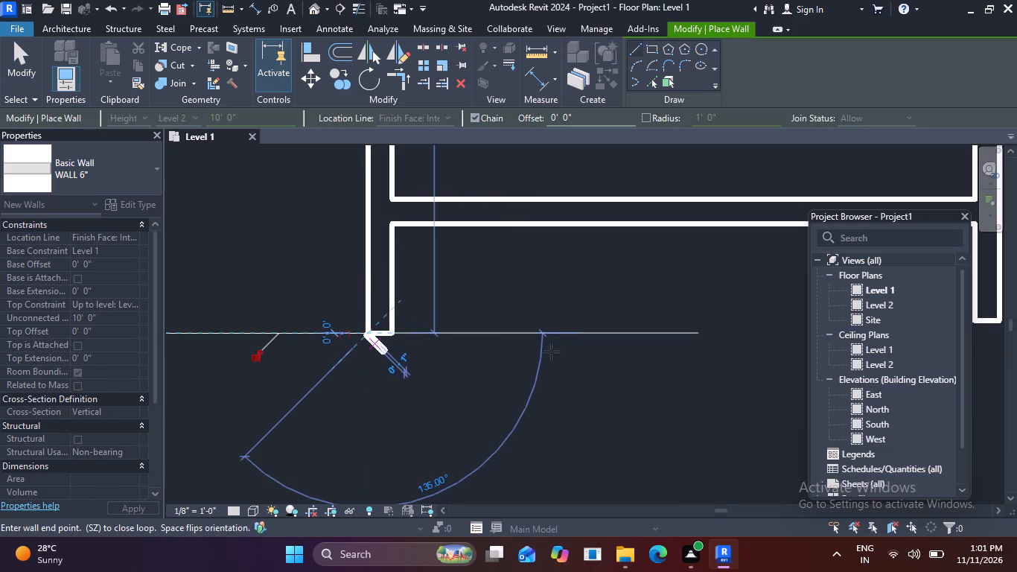
{"action": "key", "text": "Escape"}
{"action": "scroll", "coordinate": [548, 338], "scroll_direction": "down", "scroll_amount": 2}
{"action": "middle_click_drag", "start_coordinate": [580, 344], "coordinate": [360, 302]}
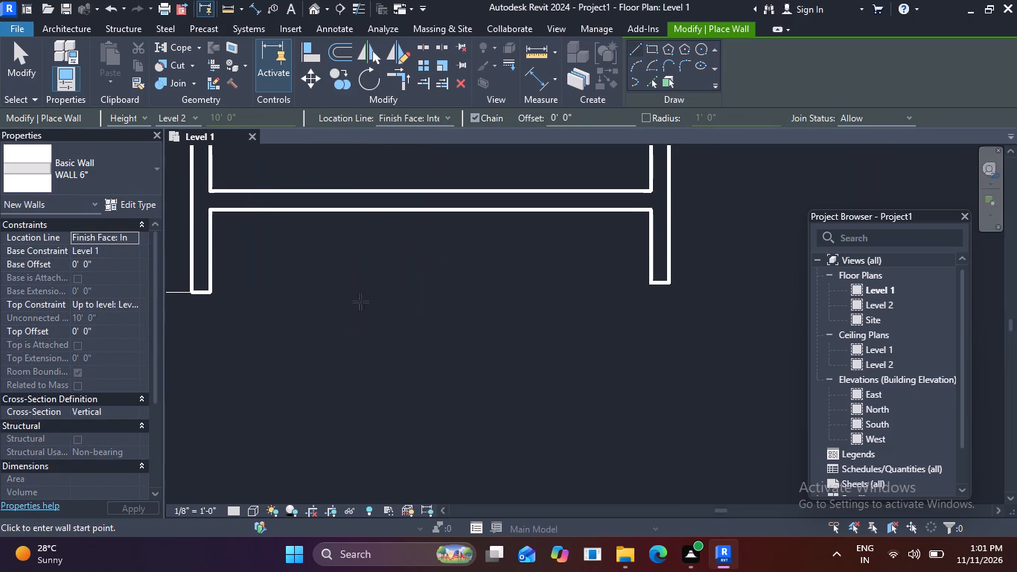
{"action": "key", "text": "Escape"}
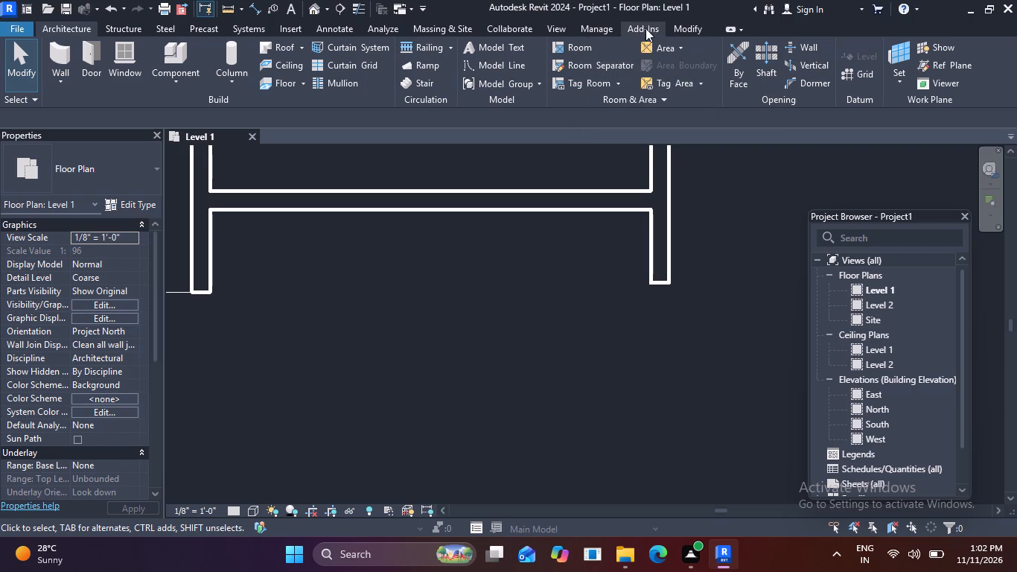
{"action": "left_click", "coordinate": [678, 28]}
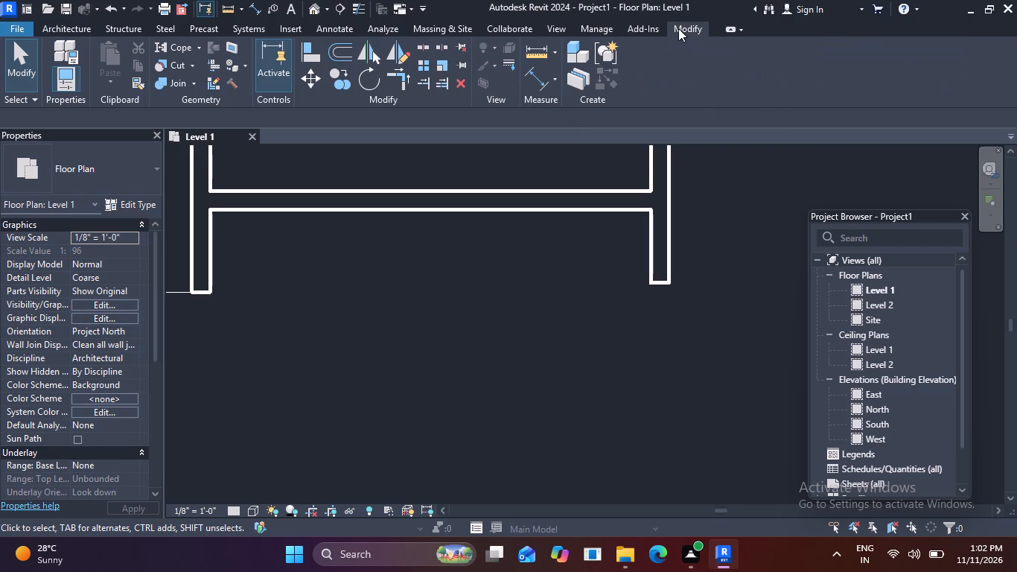
Draw a thin detail line about 16'-8" long from the vertical partition's lower end horizontally to the right wall's outer face.
{"action": "left_click", "coordinate": [324, 30]}
{"action": "left_click", "coordinate": [357, 46]}
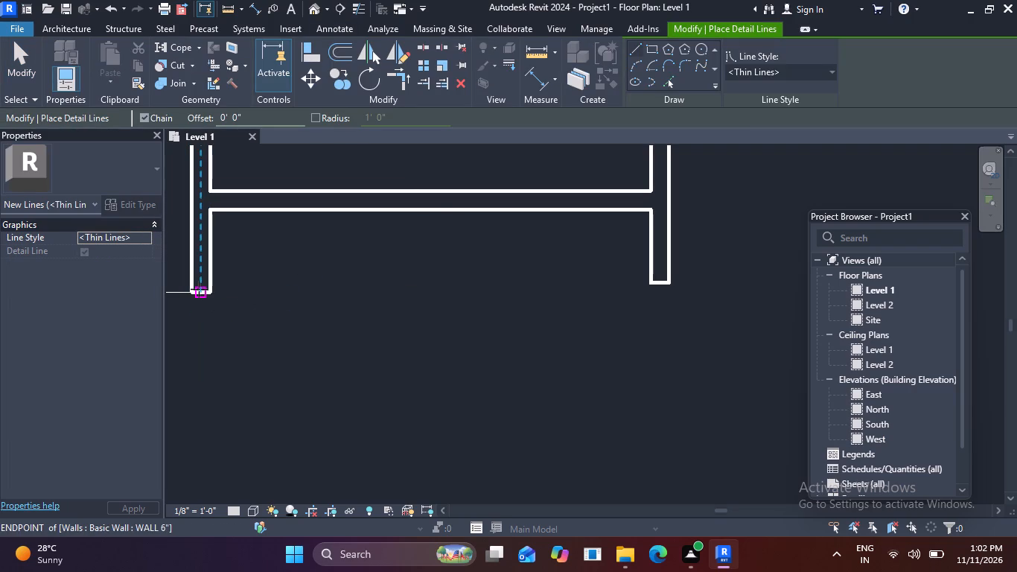
{"action": "left_click", "coordinate": [208, 292]}
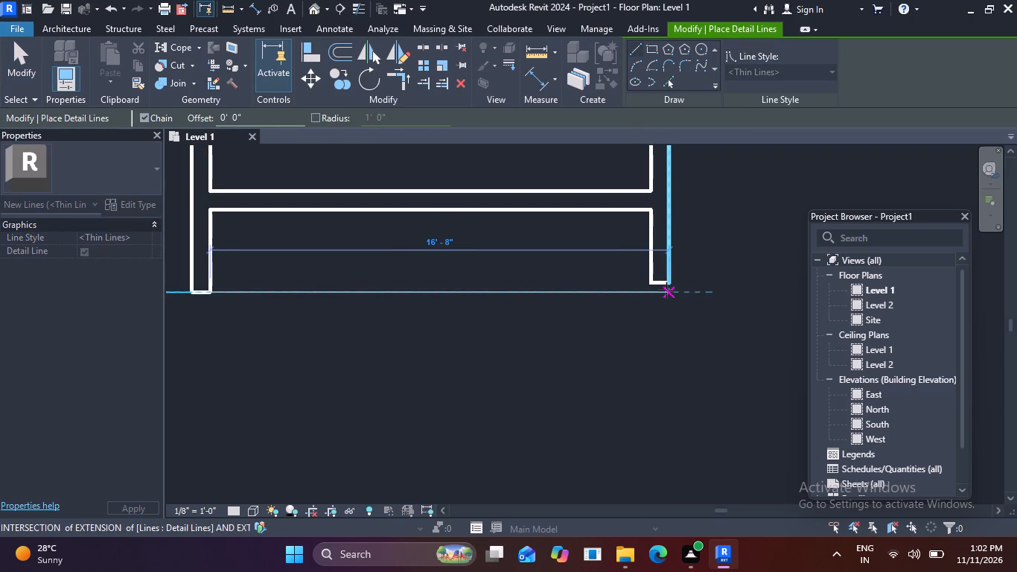
{"action": "left_click", "coordinate": [666, 290]}
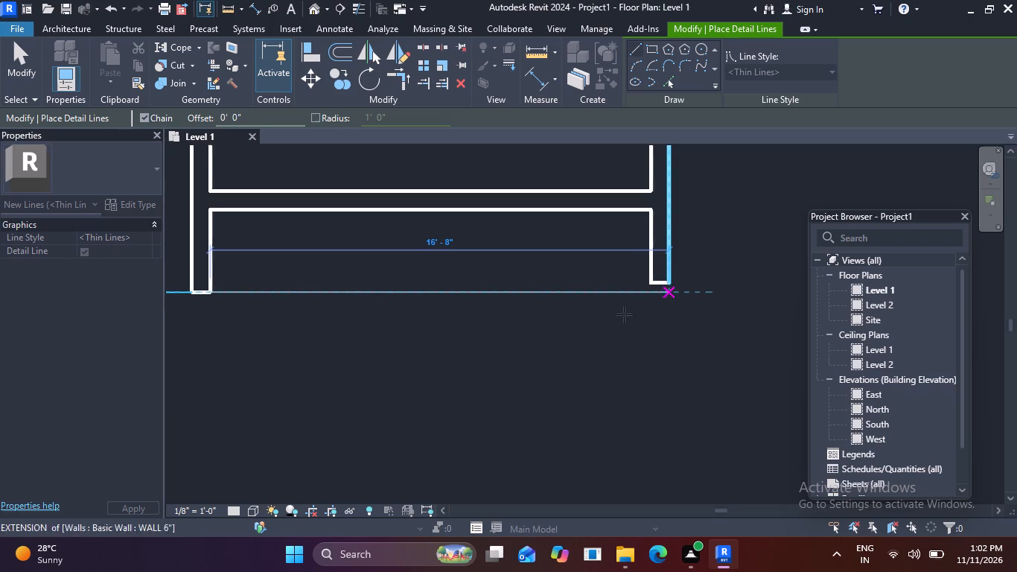
{"action": "key", "text": "Escape"}
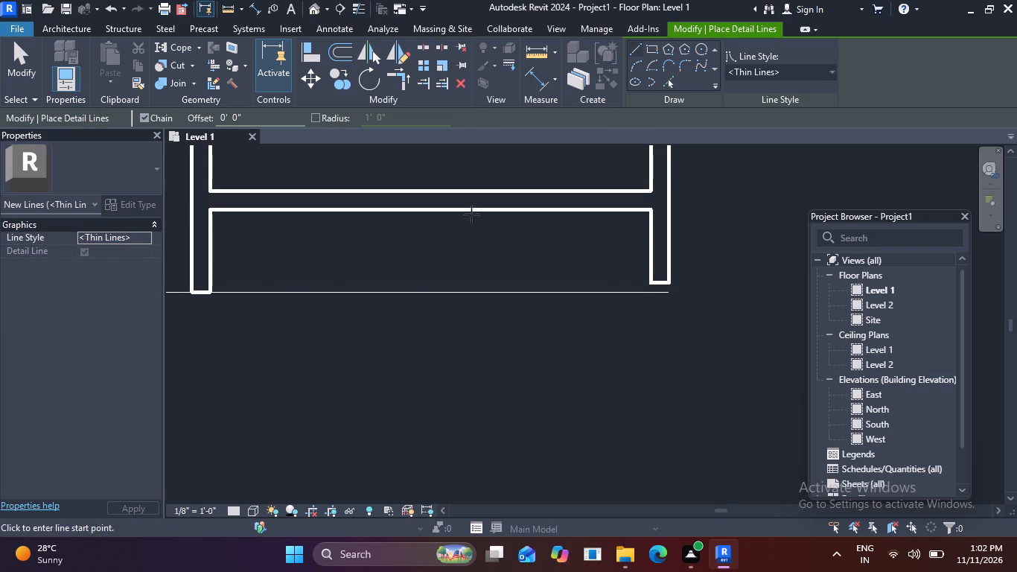
Extend the right wall down to the new detail line with a short WALL 6" segment from its lower end.
{"action": "left_click", "coordinate": [62, 19]}
{"action": "left_click", "coordinate": [77, 30]}
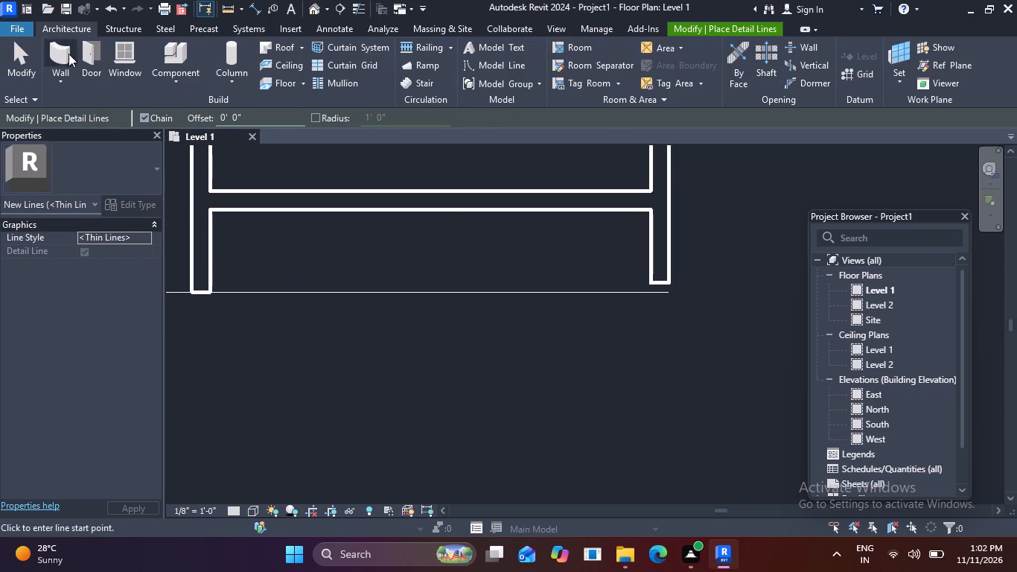
{"action": "left_click", "coordinate": [67, 57]}
{"action": "scroll", "coordinate": [676, 290], "scroll_direction": "up", "scroll_amount": 4}
{"action": "left_click", "coordinate": [675, 277]}
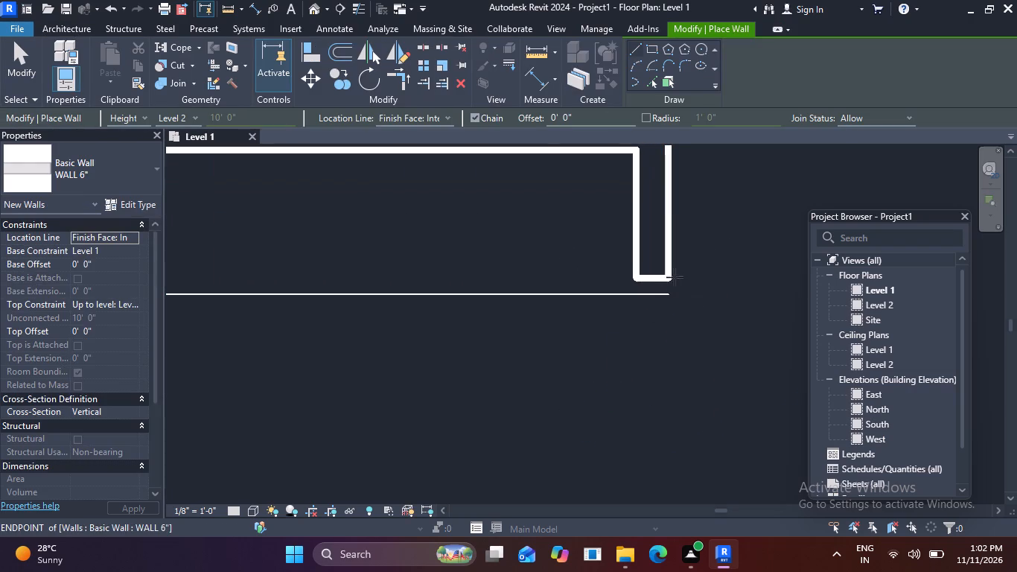
{"action": "key", "text": "space"}
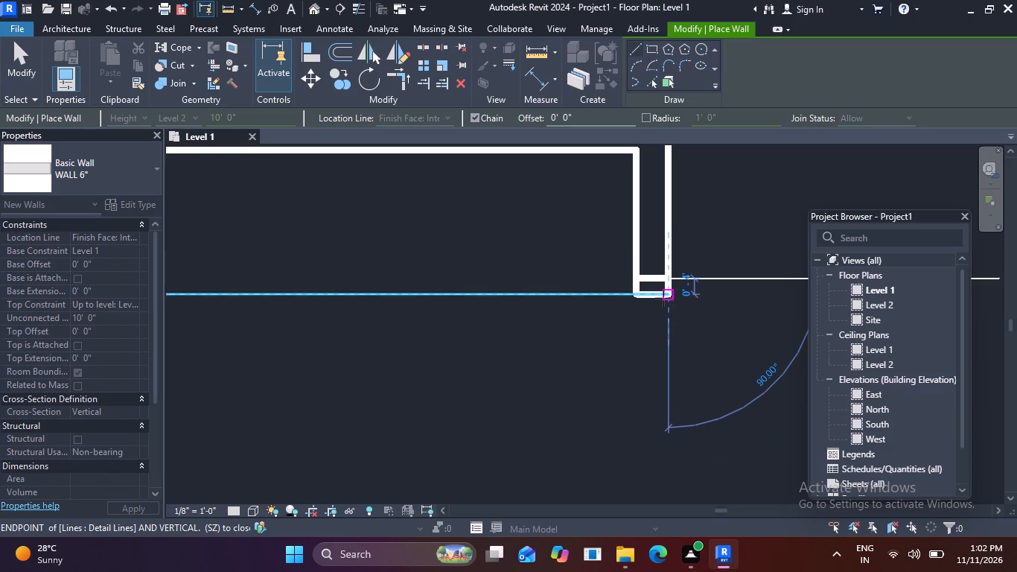
{"action": "left_click", "coordinate": [663, 298]}
{"action": "key", "text": "Escape"}
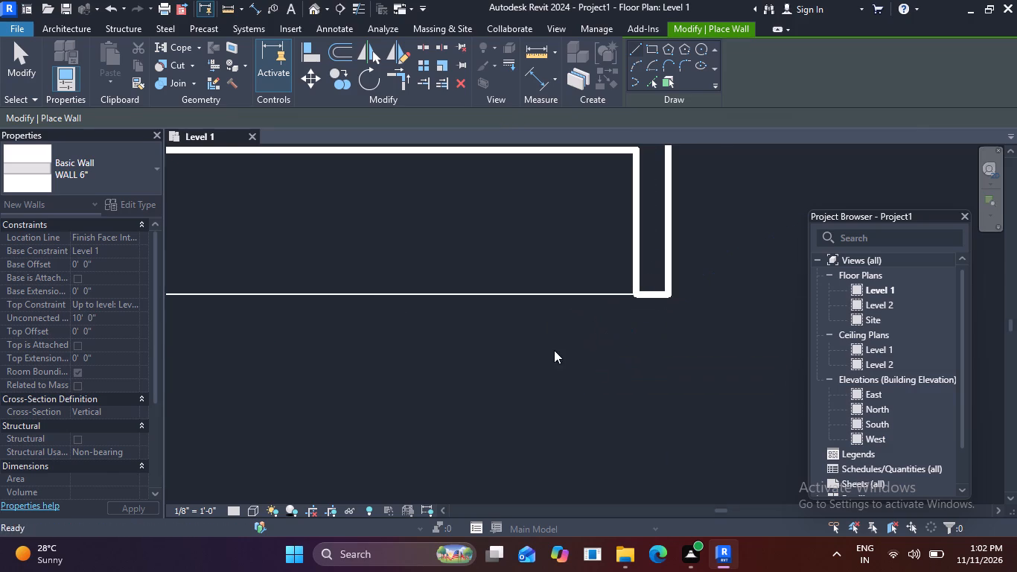
{"action": "scroll", "coordinate": [540, 334], "scroll_direction": "down", "scroll_amount": 5}
{"action": "middle_click_drag", "start_coordinate": [478, 350], "coordinate": [706, 394]}
{"action": "scroll", "coordinate": [543, 311], "scroll_direction": "down", "scroll_amount": 1}
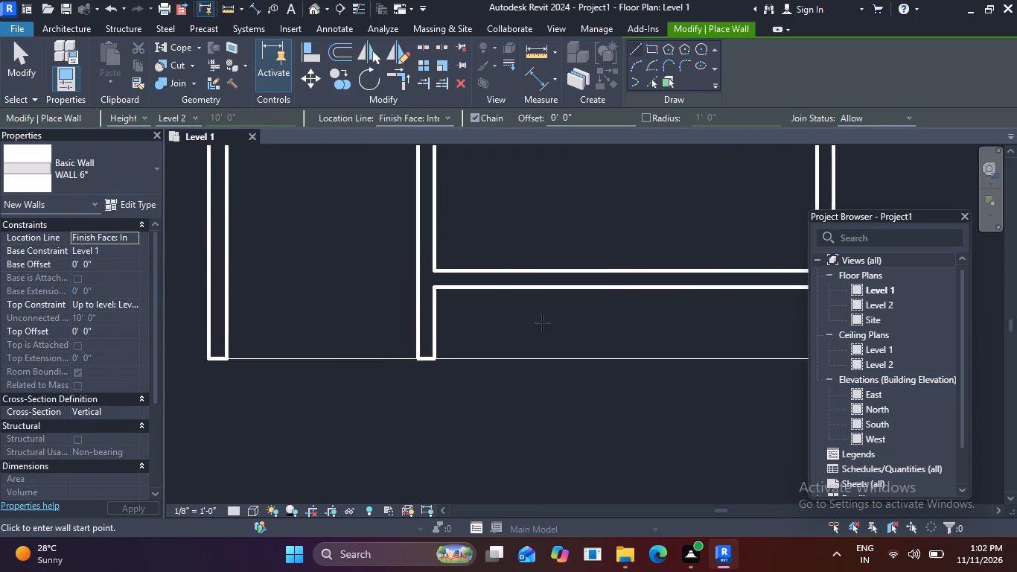
{"action": "middle_click_drag", "start_coordinate": [542, 350], "coordinate": [548, 430]}
{"action": "key", "text": "Escape"}
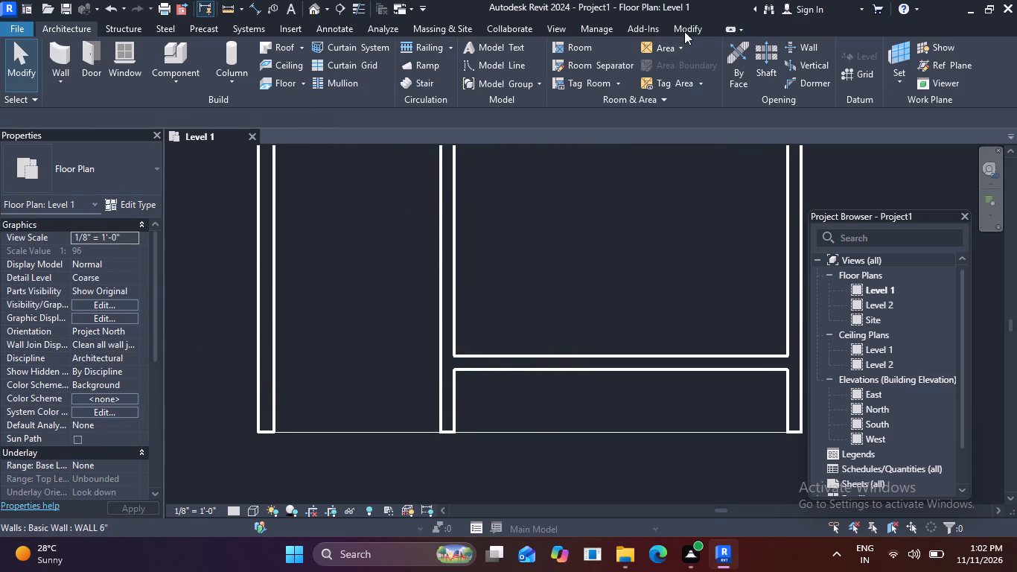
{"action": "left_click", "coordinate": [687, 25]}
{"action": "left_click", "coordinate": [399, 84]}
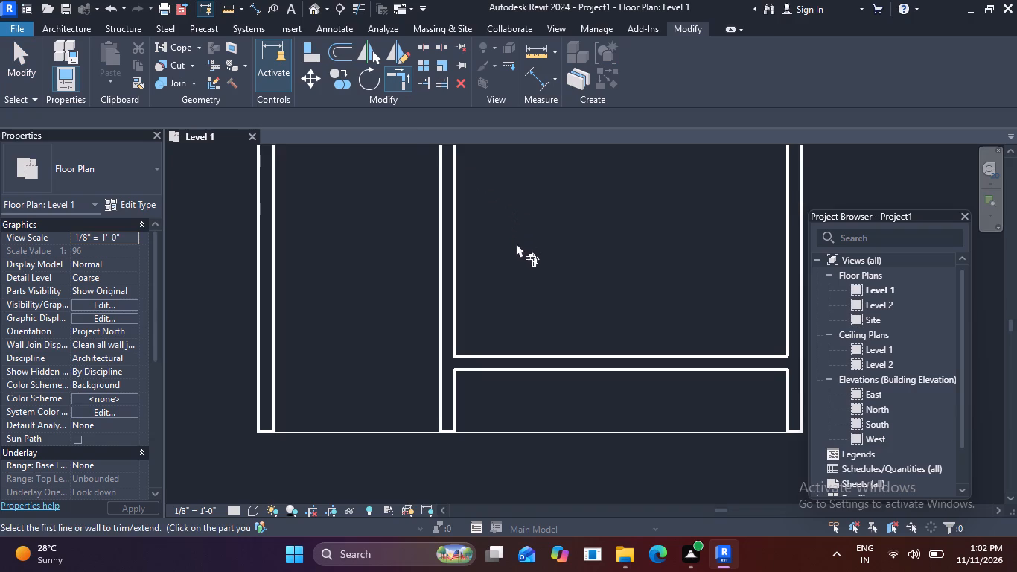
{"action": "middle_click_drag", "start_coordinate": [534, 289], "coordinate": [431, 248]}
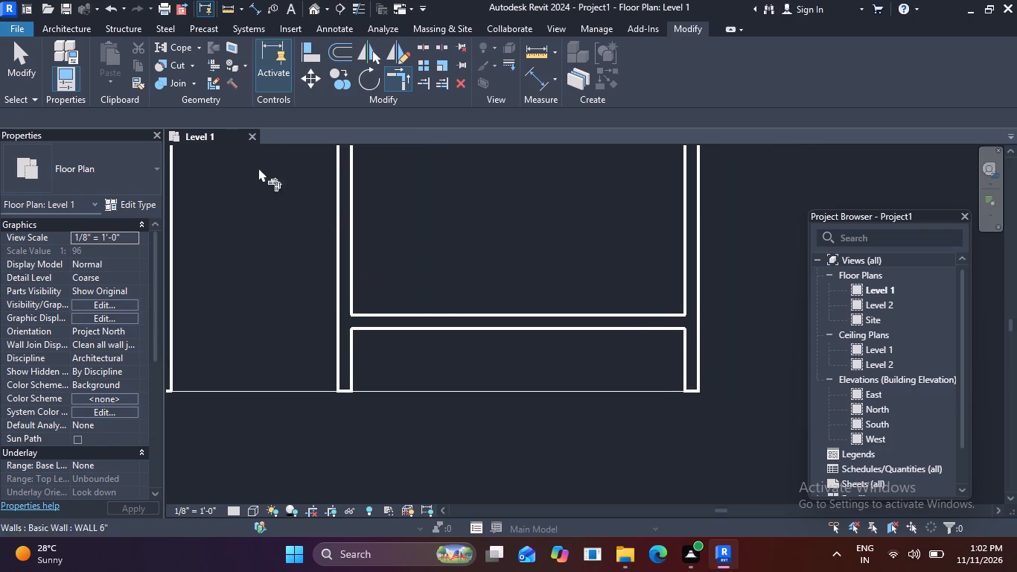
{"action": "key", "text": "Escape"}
Offset a copy of the vertical partition beside the lower-left opening 5' to the right, into the room.
{"action": "scroll", "coordinate": [378, 162], "scroll_direction": "down", "scroll_amount": 3}
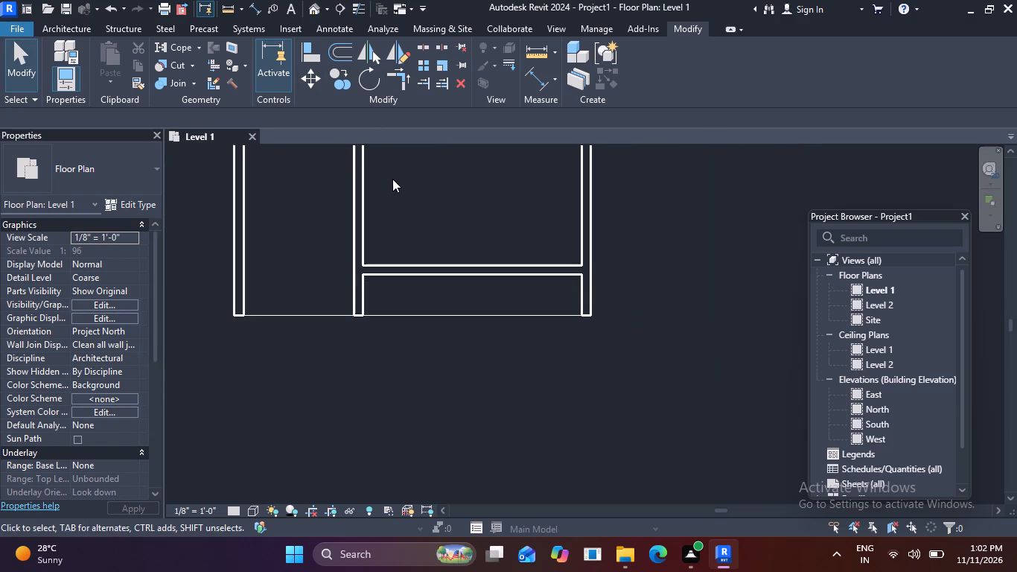
{"action": "middle_click_drag", "start_coordinate": [406, 196], "coordinate": [409, 304]}
{"action": "left_click", "coordinate": [351, 48]}
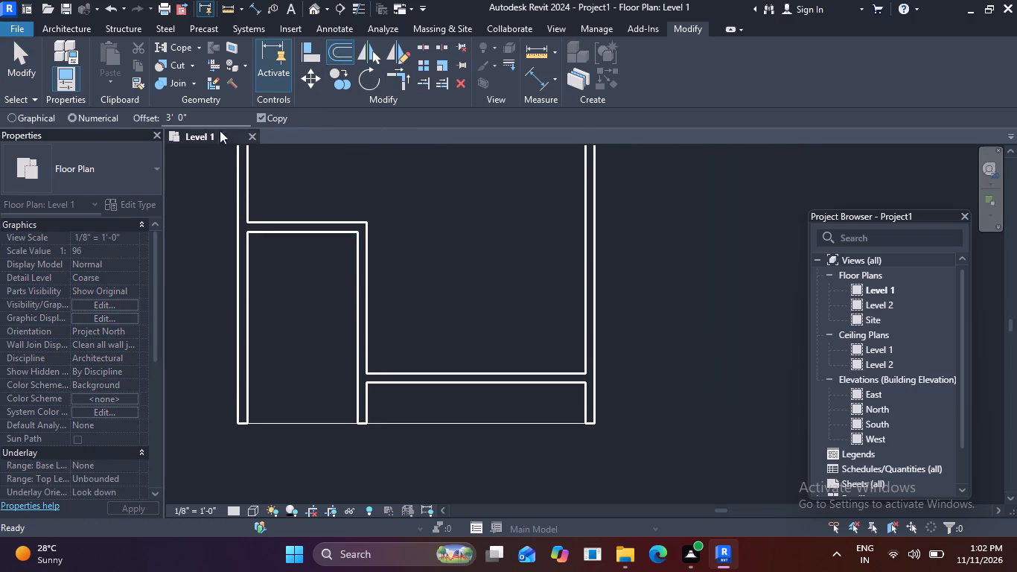
{"action": "left_click", "coordinate": [213, 116]}
{"action": "key", "text": "BackSpace"}
{"action": "key", "text": "BackSpace"}
{"action": "key", "text": "BackSpace"}
{"action": "key", "text": "BackSpace"}
{"action": "key", "text": "BackSpace"}
{"action": "key", "text": "BackSpace"}
{"action": "type", "text": "5'"}
{"action": "key", "text": "Return"}
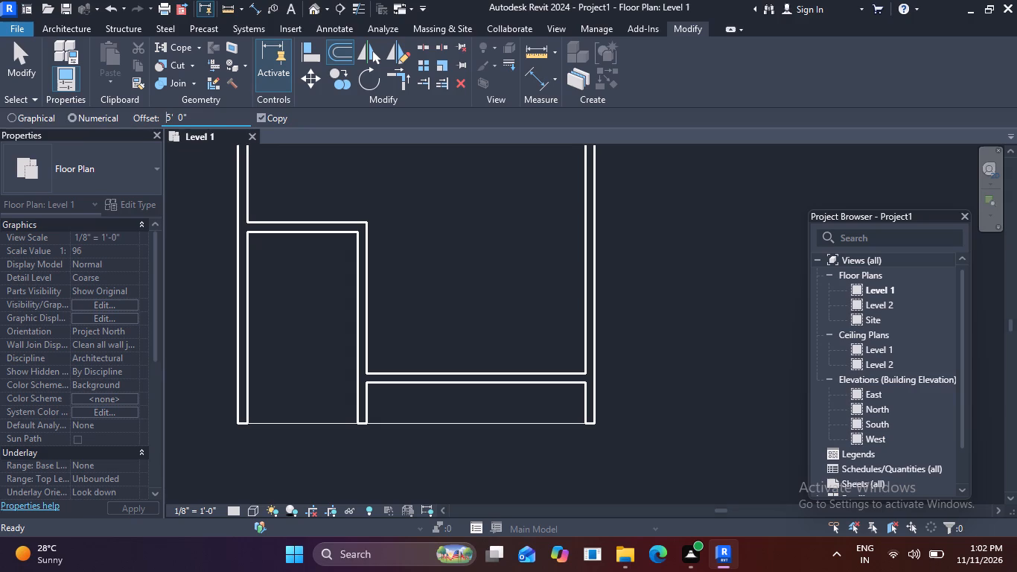
{"action": "left_click", "coordinate": [370, 337]}
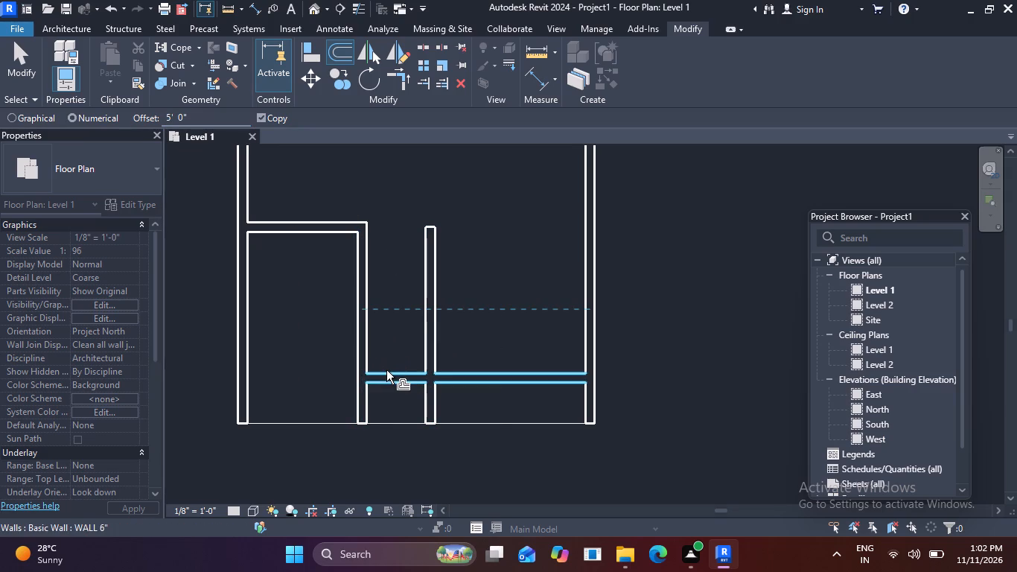
Offset a copy of the lower horizontal WALL 6" wall 6' upward into the room.
{"action": "left_click", "coordinate": [197, 116]}
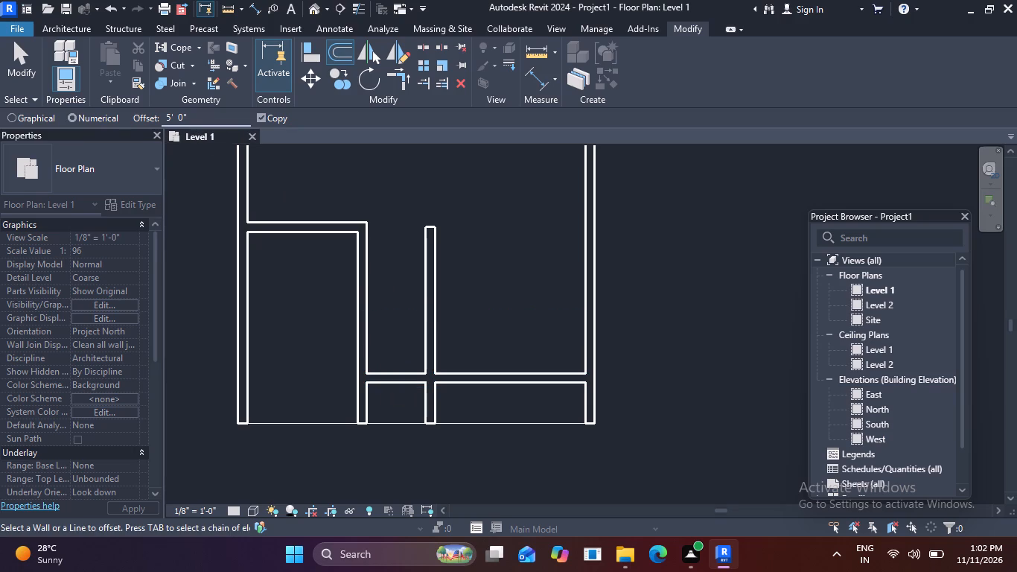
{"action": "key", "text": "BackSpace"}
{"action": "key", "text": "BackSpace"}
{"action": "key", "text": "BackSpace"}
{"action": "key", "text": "BackSpace"}
{"action": "key", "text": "BackSpace"}
{"action": "key", "text": "BackSpace"}
{"action": "type", "text": "6'"}
{"action": "key", "text": "Return"}
{"action": "left_click", "coordinate": [403, 370]}
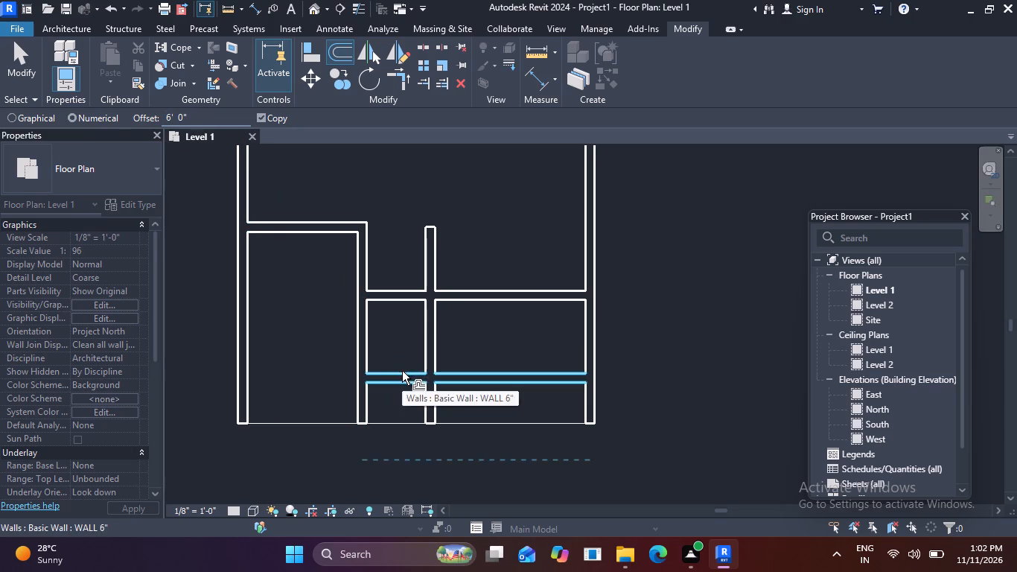
{"action": "key", "text": "Escape"}
{"action": "key", "text": "Escape"}
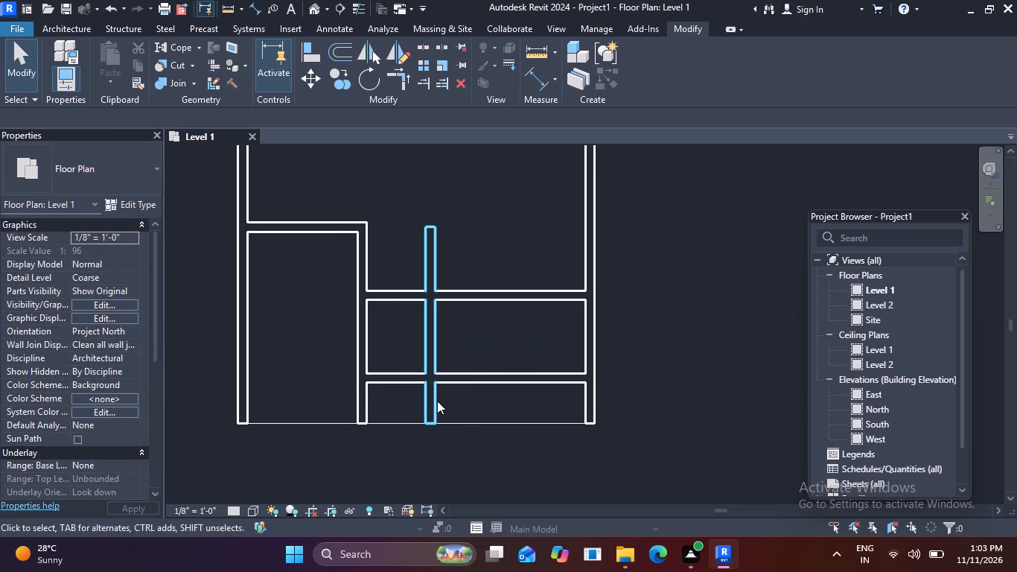
Trim both horizontal walls to corners with the offset vertical wall, leaving a closed box beside the vertical partition.
{"action": "key", "text": "f"}
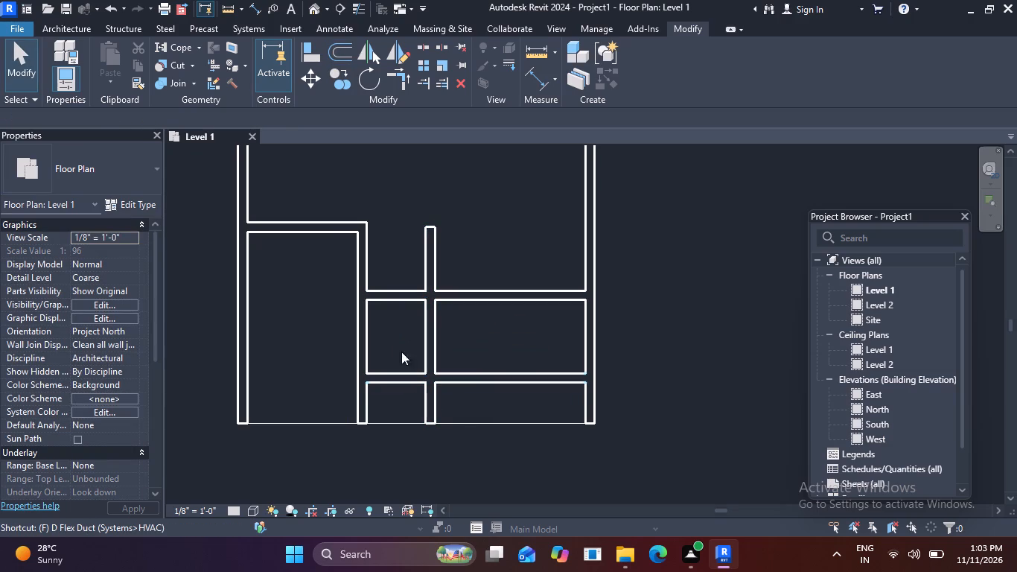
{"action": "key", "text": "Escape"}
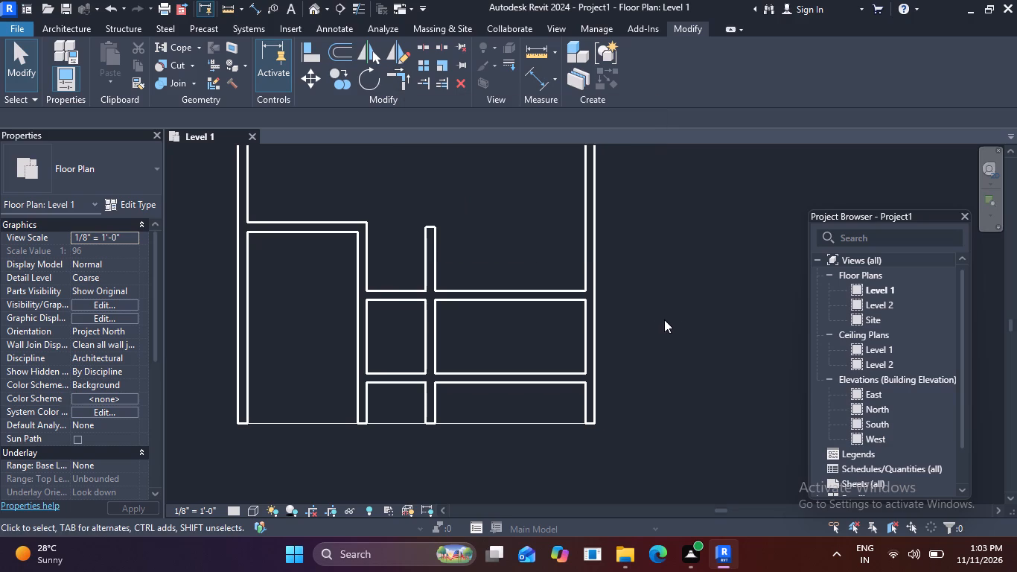
{"action": "type", "text": "TR"}
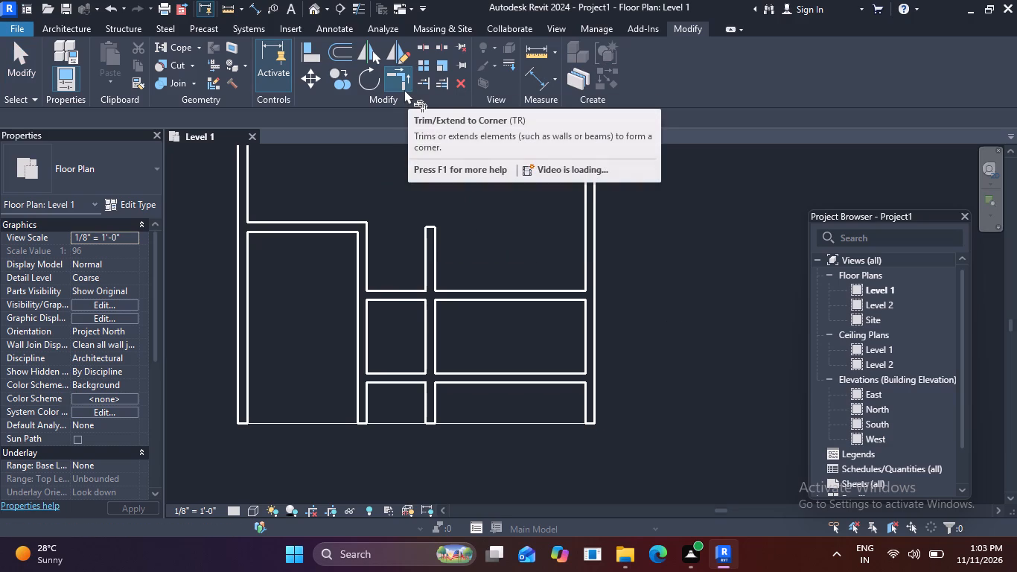
{"action": "left_click", "coordinate": [410, 375]}
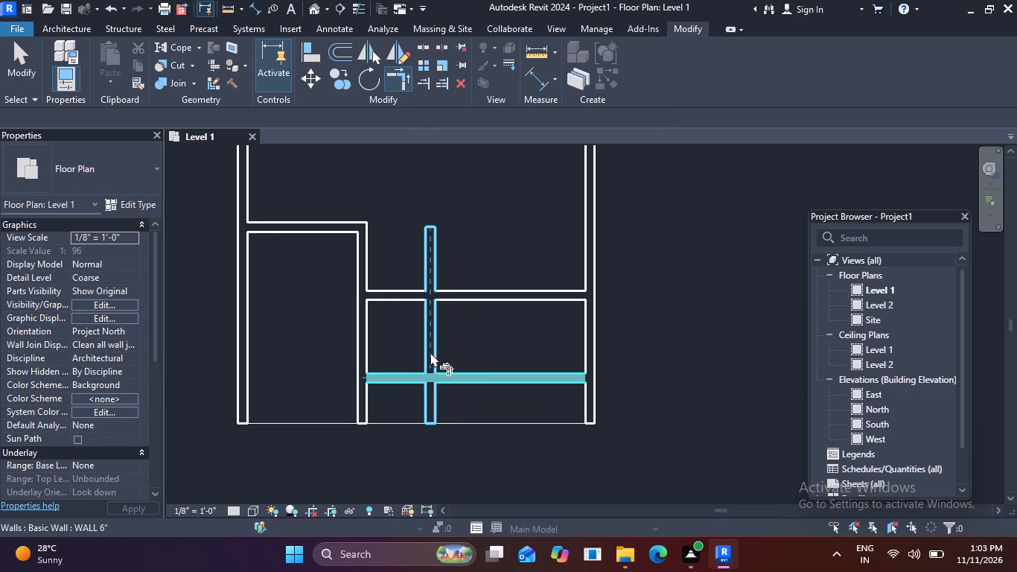
{"action": "left_click", "coordinate": [430, 351]}
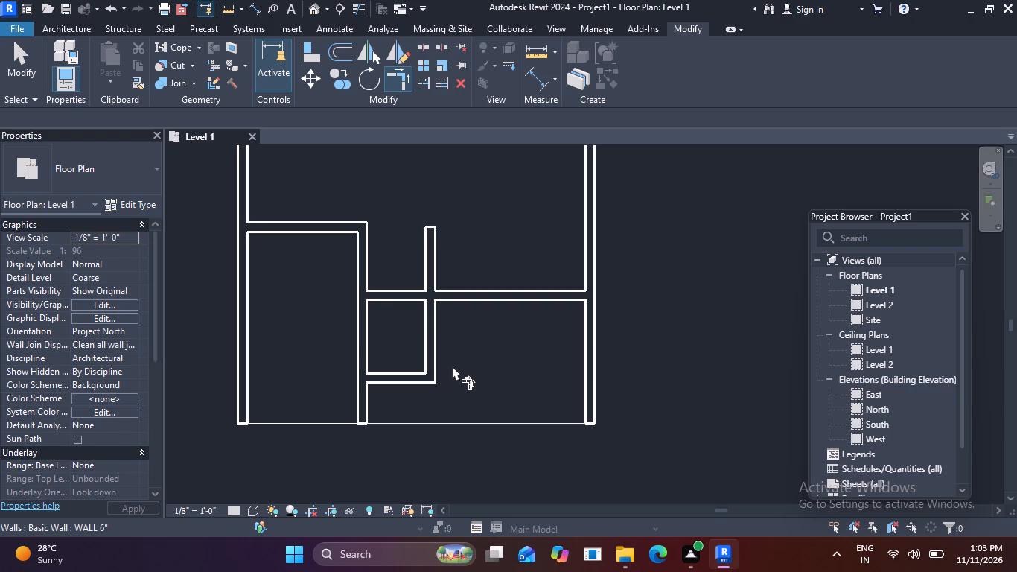
{"action": "left_click", "coordinate": [395, 290]}
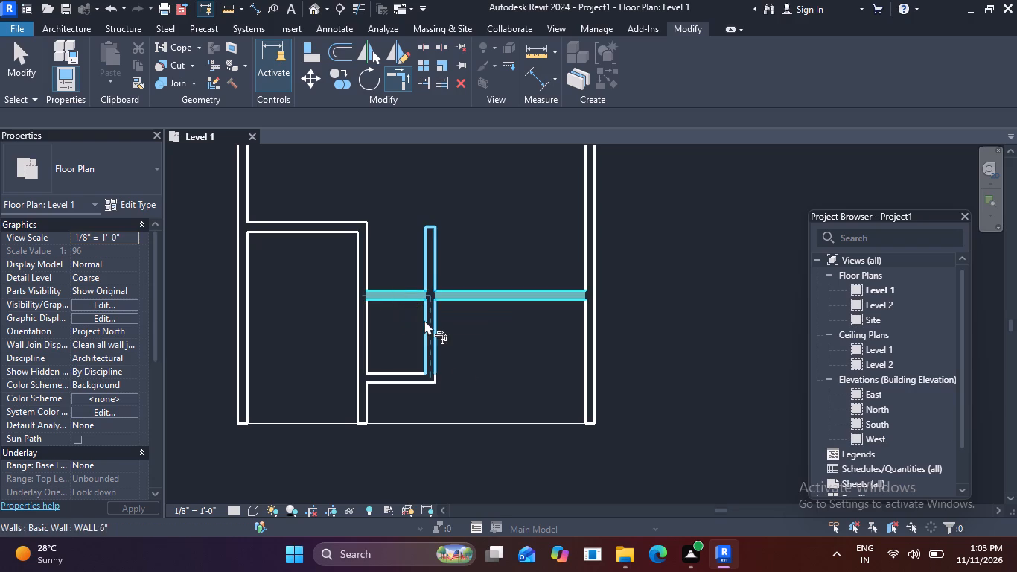
{"action": "left_click", "coordinate": [426, 322]}
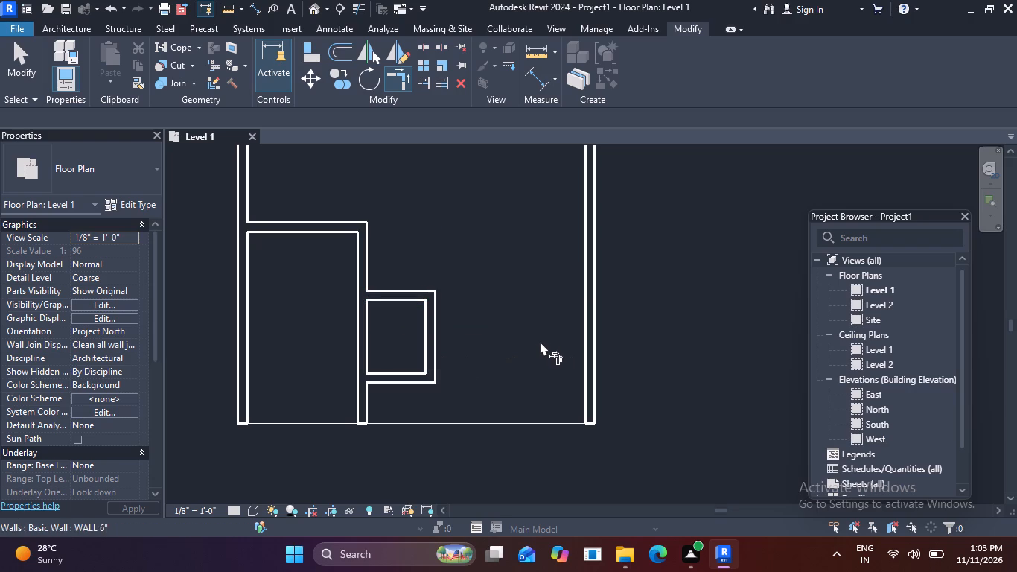
{"action": "key", "text": "Escape"}
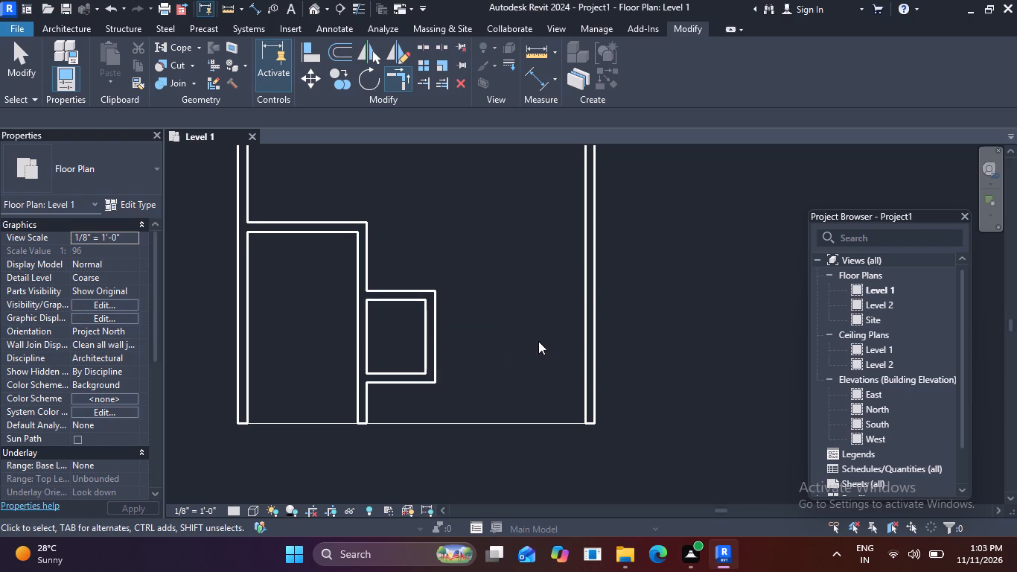
{"action": "key", "text": "Escape"}
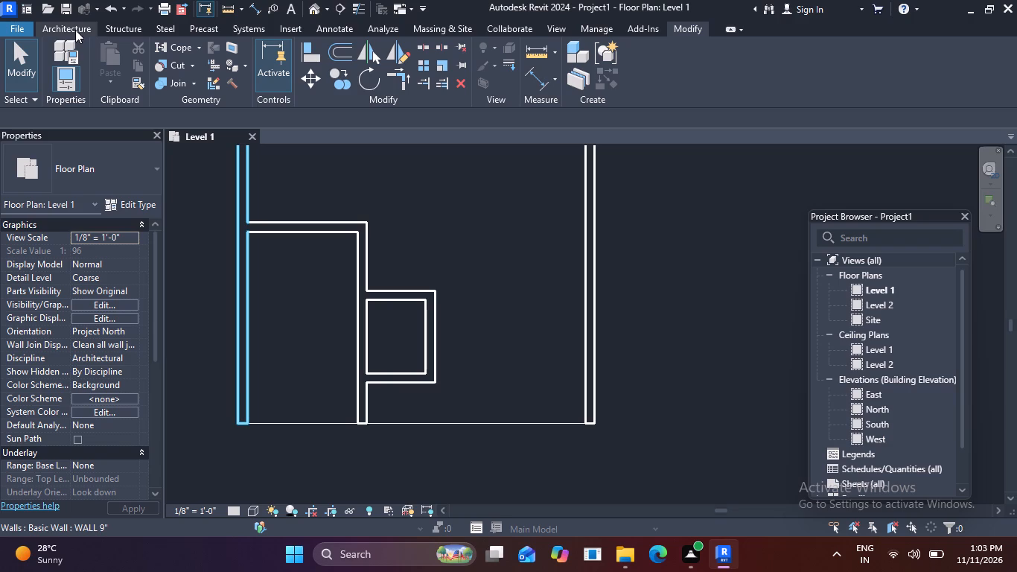
Draw an 11' horizontal WALL 9" wall from the small enclosure's lower-right corner to the inner face of the right wall.
{"action": "left_click", "coordinate": [75, 30]}
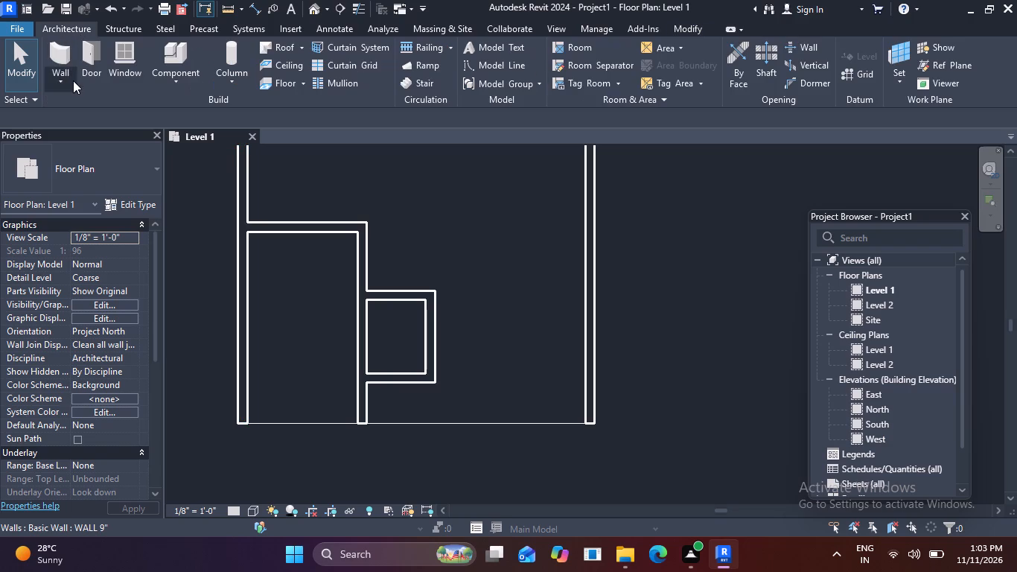
{"action": "left_click", "coordinate": [63, 60]}
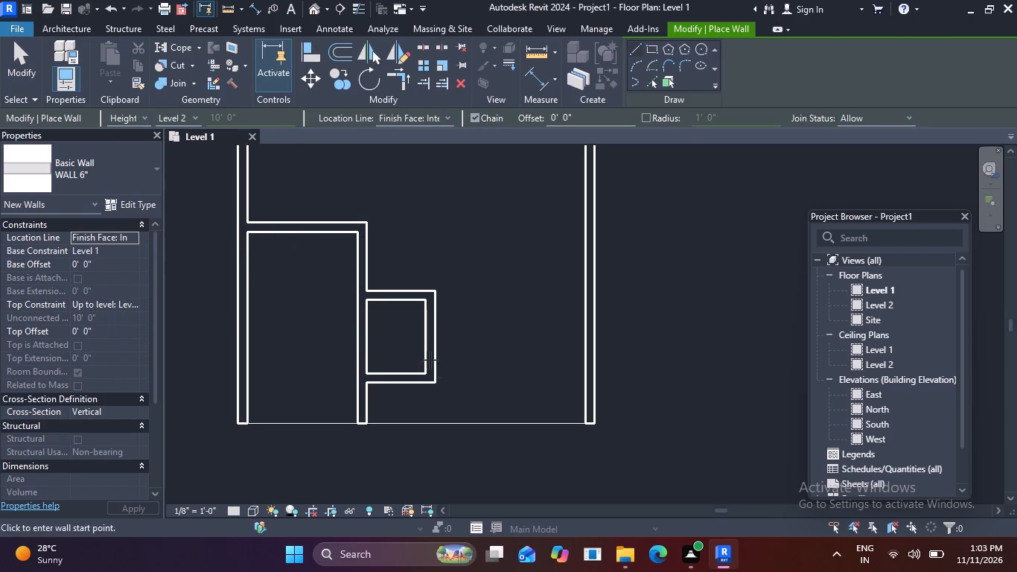
{"action": "left_click", "coordinate": [152, 172]}
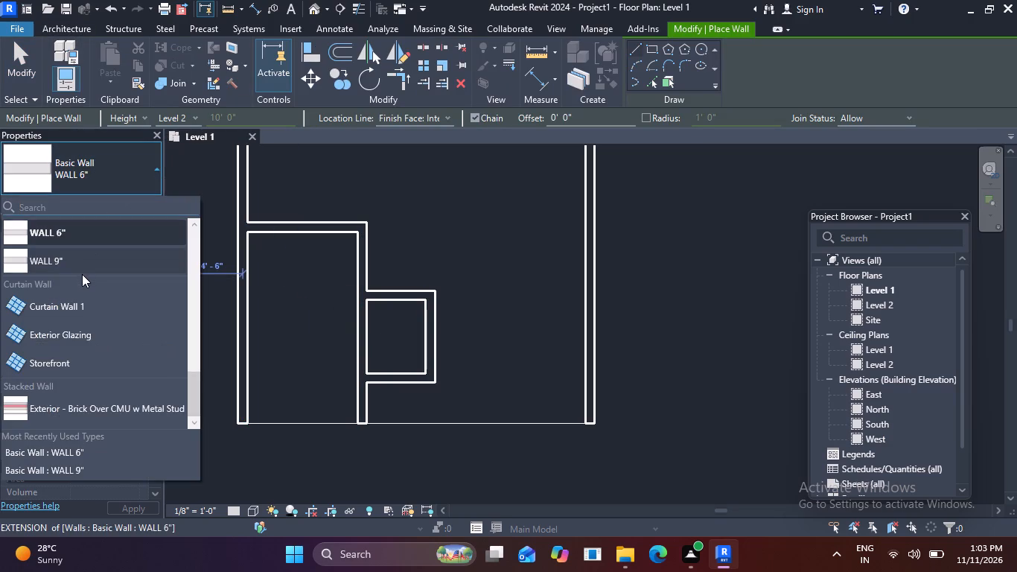
{"action": "left_click", "coordinate": [78, 250]}
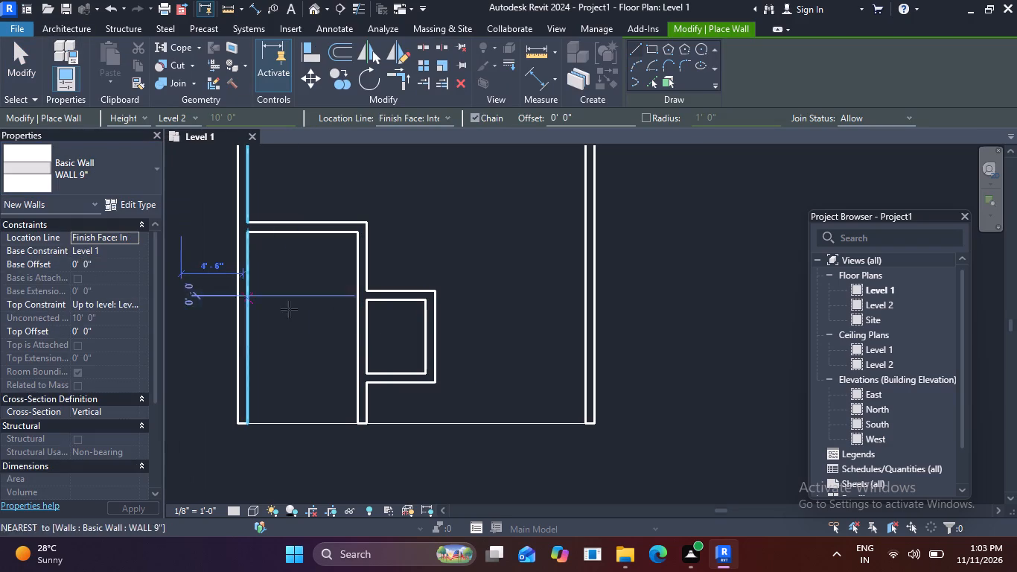
{"action": "left_click", "coordinate": [436, 384]}
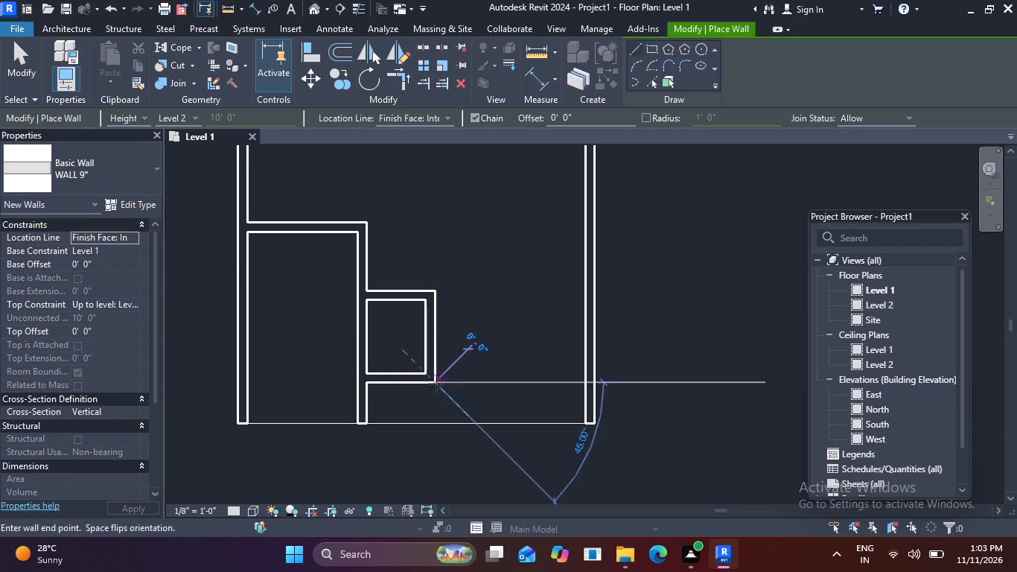
{"action": "left_click", "coordinate": [586, 384]}
{"action": "key", "text": "Escape"}
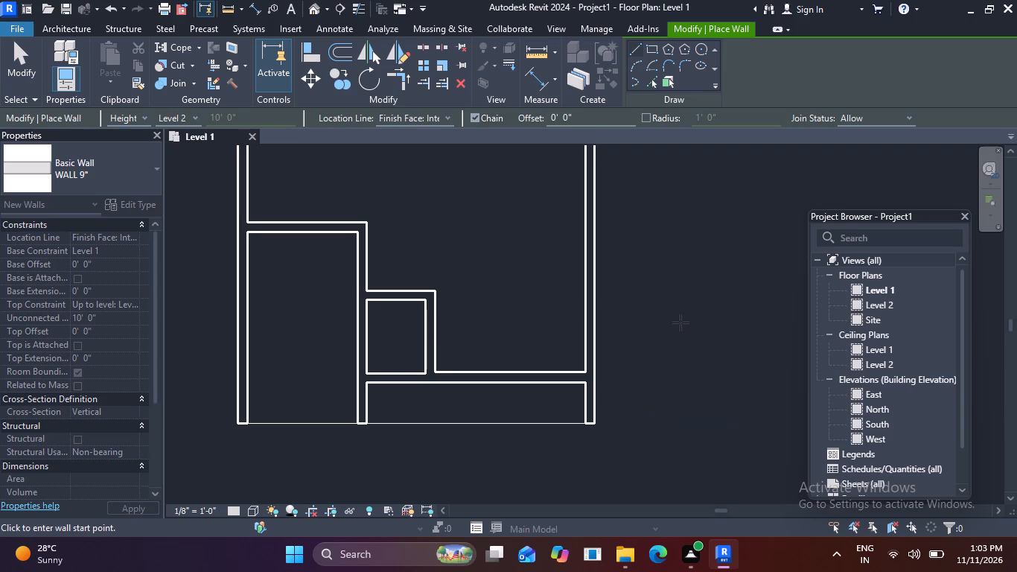
{"action": "scroll", "coordinate": [491, 292], "scroll_direction": "down", "scroll_amount": 3}
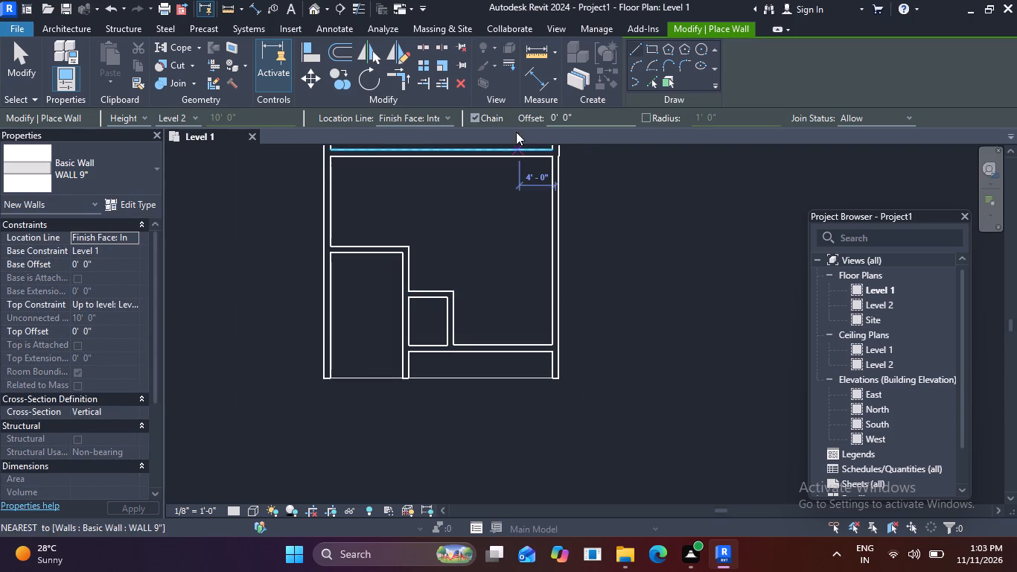
{"action": "middle_click_drag", "start_coordinate": [509, 141], "coordinate": [499, 280]}
{"action": "key", "text": "Escape"}
Draw thin detail lines from the upper block's top-left corner, 11' left and 3' down to the left wall's outer corner.
{"action": "scroll", "coordinate": [497, 235], "scroll_direction": "down", "scroll_amount": 1}
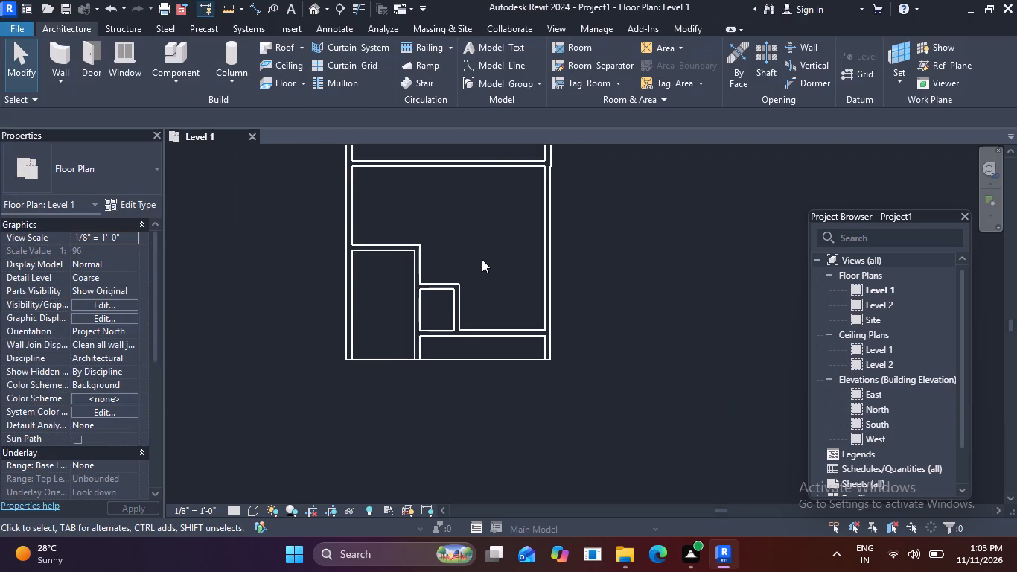
{"action": "middle_click_drag", "start_coordinate": [479, 261], "coordinate": [476, 357]}
{"action": "middle_click_drag", "start_coordinate": [496, 295], "coordinate": [515, 428]}
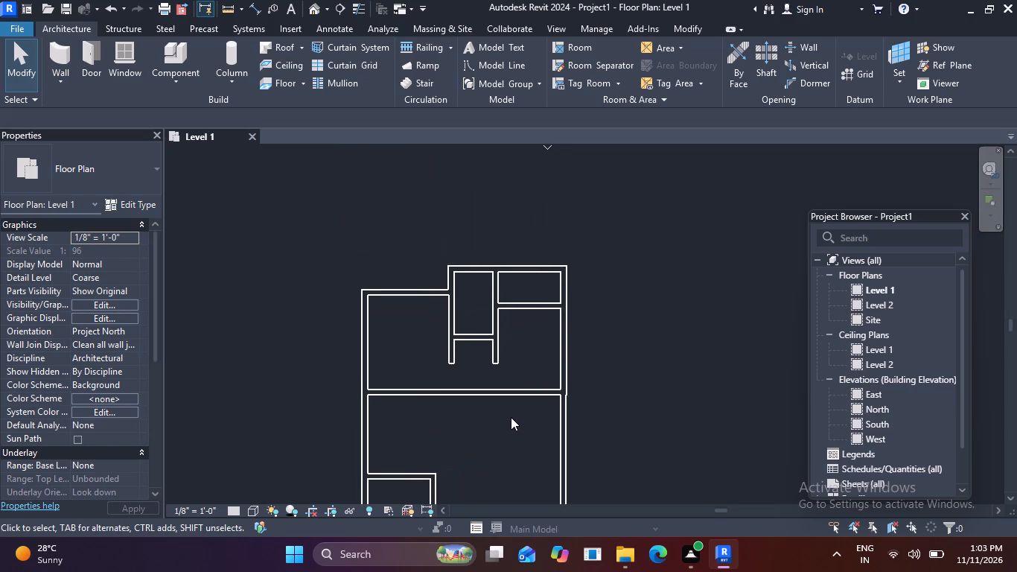
{"action": "scroll", "coordinate": [456, 244], "scroll_direction": "up", "scroll_amount": 4}
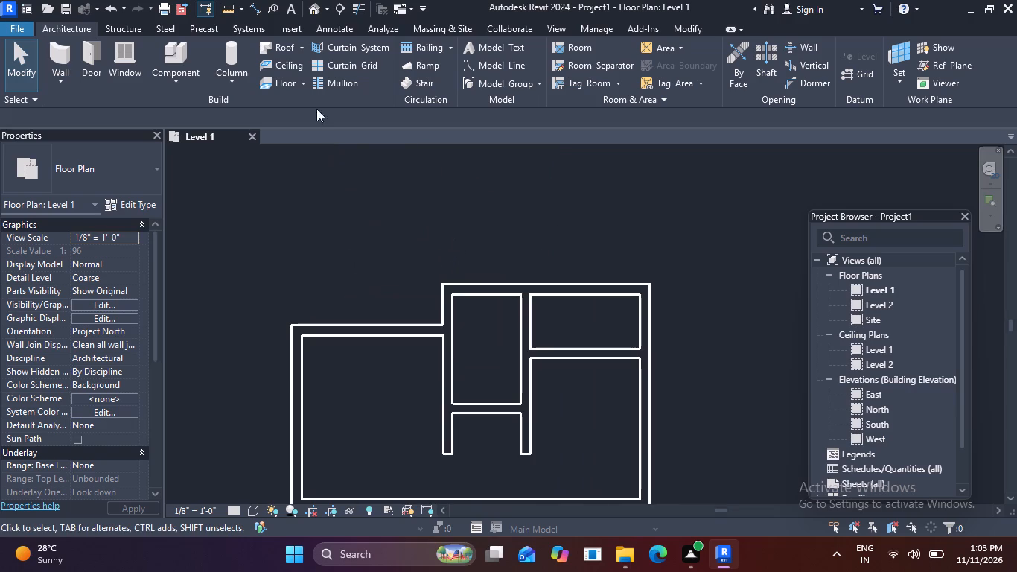
{"action": "left_click", "coordinate": [345, 29]}
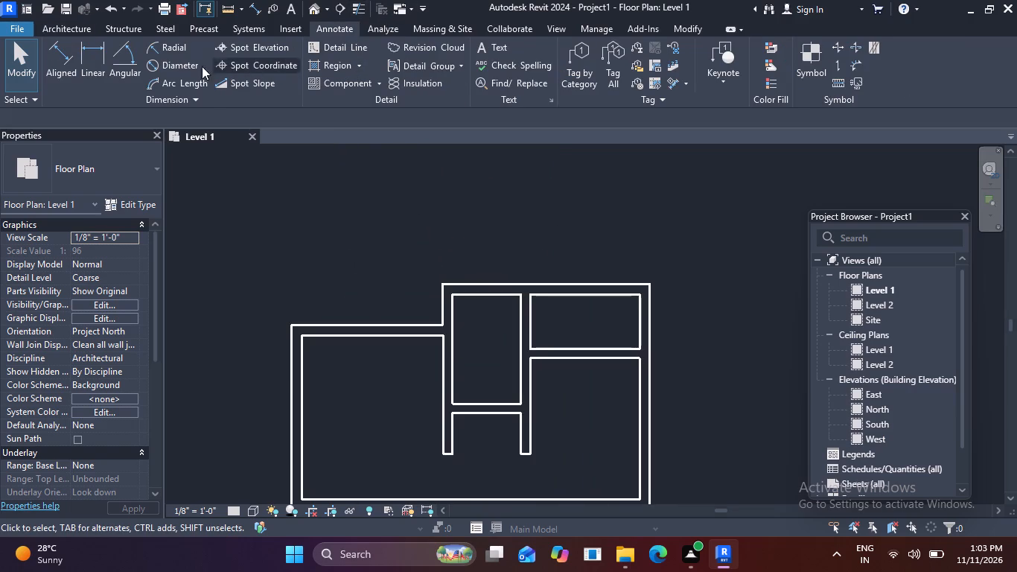
{"action": "left_click", "coordinate": [345, 45]}
{"action": "scroll", "coordinate": [426, 278], "scroll_direction": "up", "scroll_amount": 3}
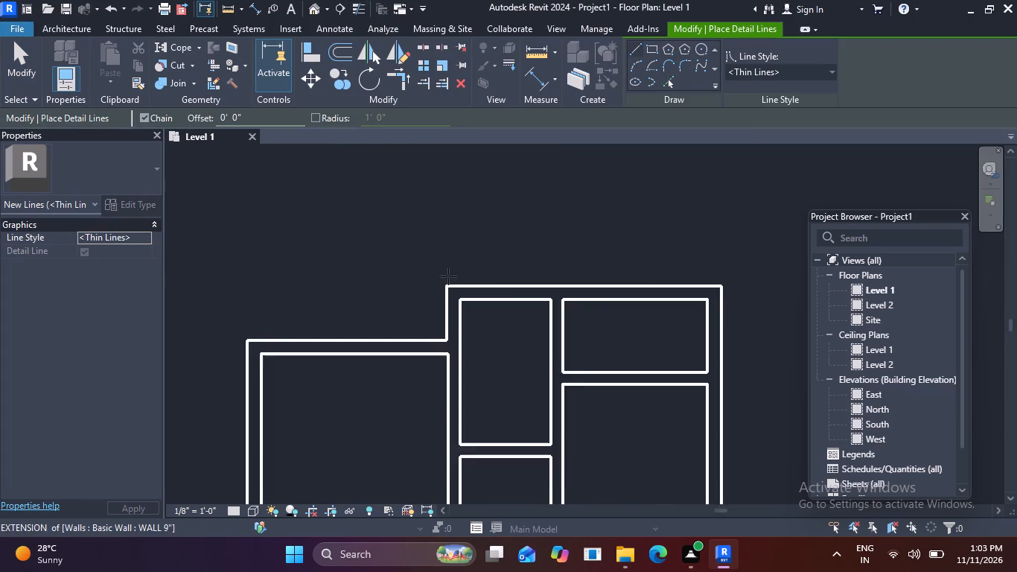
{"action": "left_click", "coordinate": [444, 287]}
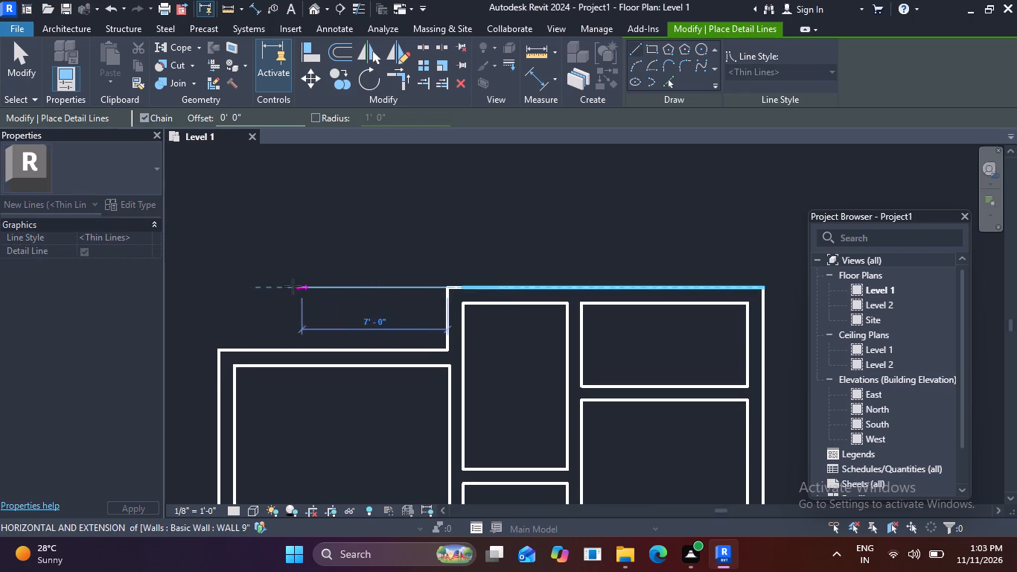
{"action": "left_click", "coordinate": [217, 292]}
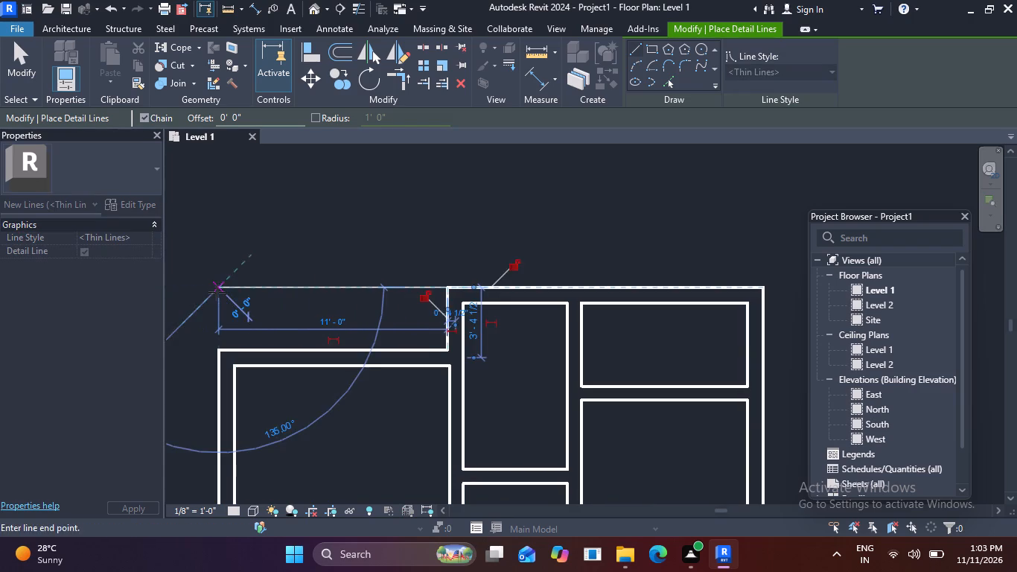
{"action": "left_click", "coordinate": [213, 350]}
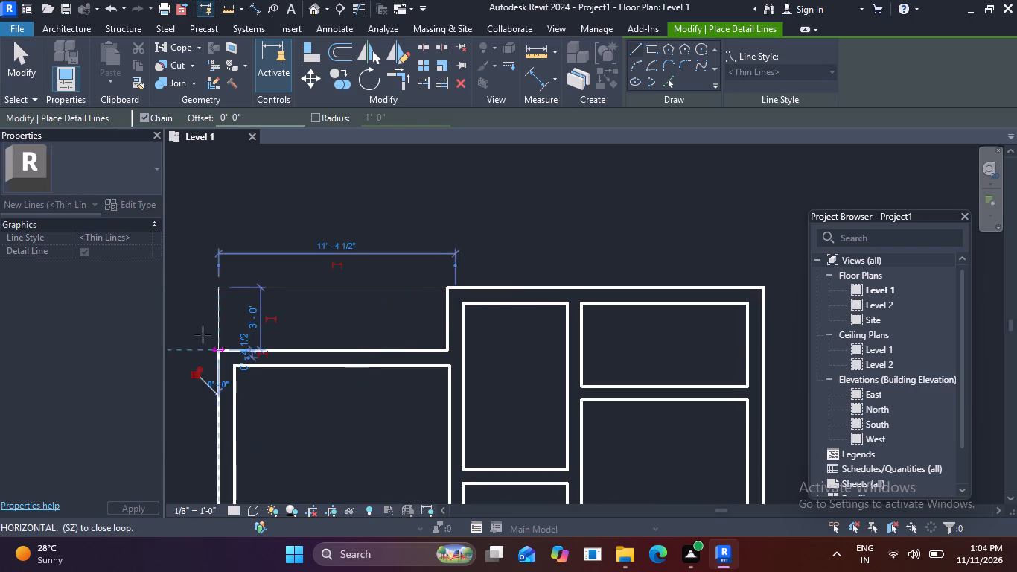
{"action": "key", "text": "Escape"}
{"action": "scroll", "coordinate": [161, 302], "scroll_direction": "down", "scroll_amount": 3}
{"action": "middle_click_drag", "start_coordinate": [278, 279], "coordinate": [395, 188]}
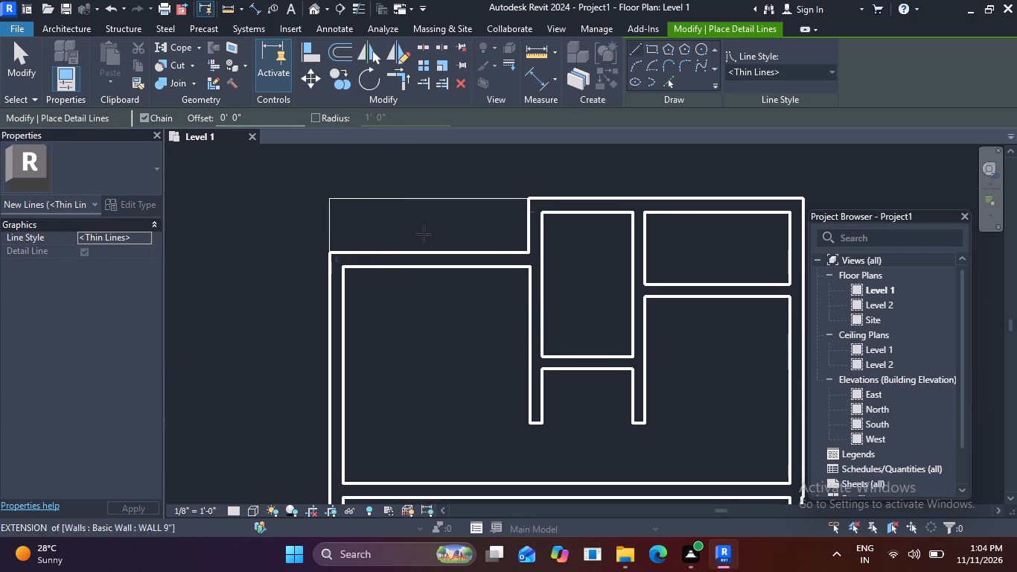
{"action": "key", "text": "Escape"}
Delete the WALL 6" segment of the right wall below the full-width horizontal partition.
{"action": "scroll", "coordinate": [619, 241], "scroll_direction": "down", "scroll_amount": 1}
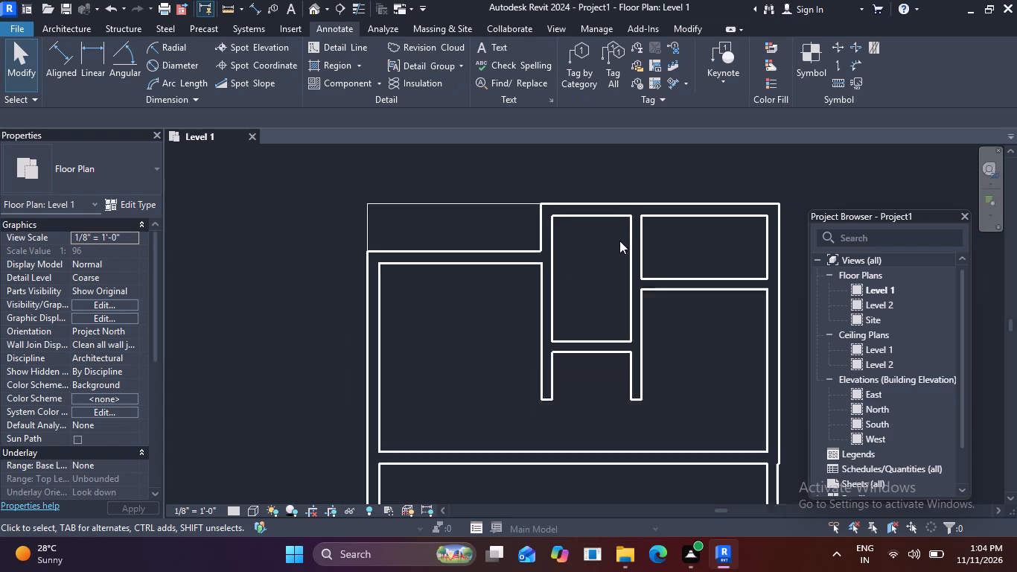
{"action": "scroll", "coordinate": [619, 241], "scroll_direction": "down", "scroll_amount": 2}
{"action": "middle_click_drag", "start_coordinate": [595, 287], "coordinate": [576, 237]}
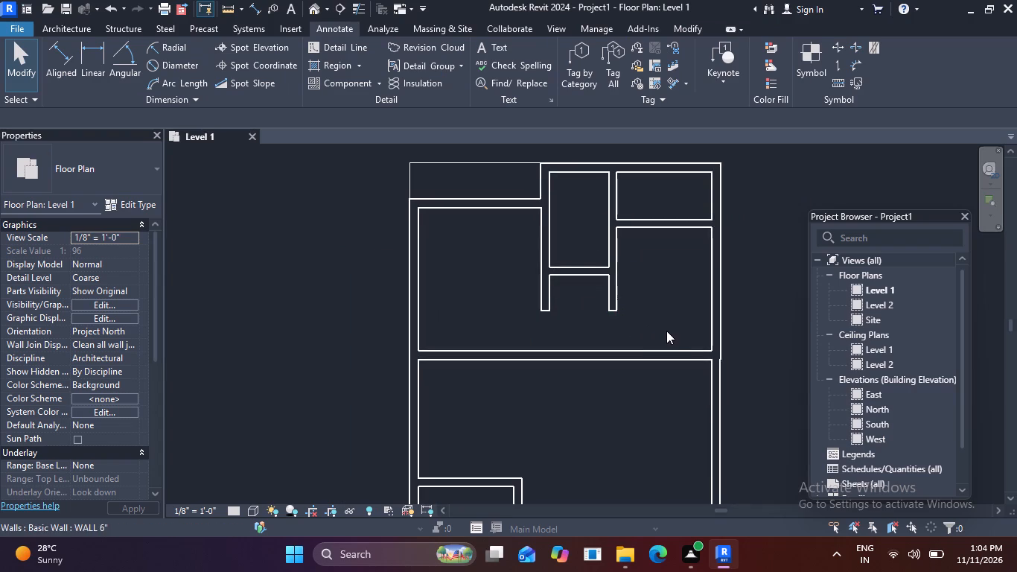
{"action": "key", "text": "Escape"}
{"action": "scroll", "coordinate": [596, 354], "scroll_direction": "down", "scroll_amount": 2}
{"action": "middle_click_drag", "start_coordinate": [610, 401], "coordinate": [589, 293]}
{"action": "scroll", "coordinate": [597, 292], "scroll_direction": "down", "scroll_amount": 1}
{"action": "scroll", "coordinate": [674, 244], "scroll_direction": "up", "scroll_amount": 12}
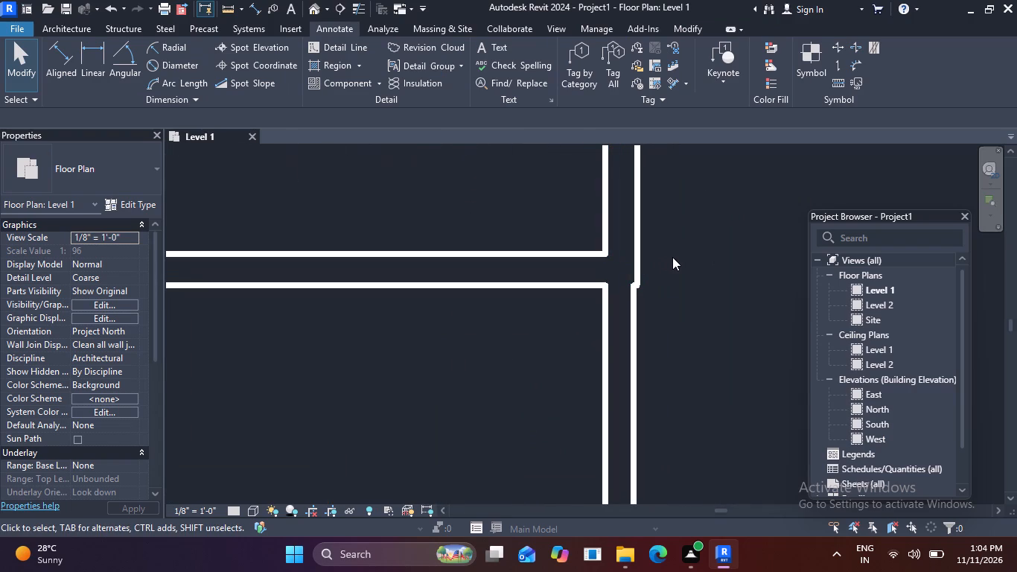
{"action": "scroll", "coordinate": [672, 257], "scroll_direction": "down", "scroll_amount": 5}
{"action": "middle_click_drag", "start_coordinate": [685, 292], "coordinate": [590, 285]}
{"action": "scroll", "coordinate": [589, 287], "scroll_direction": "down", "scroll_amount": 5}
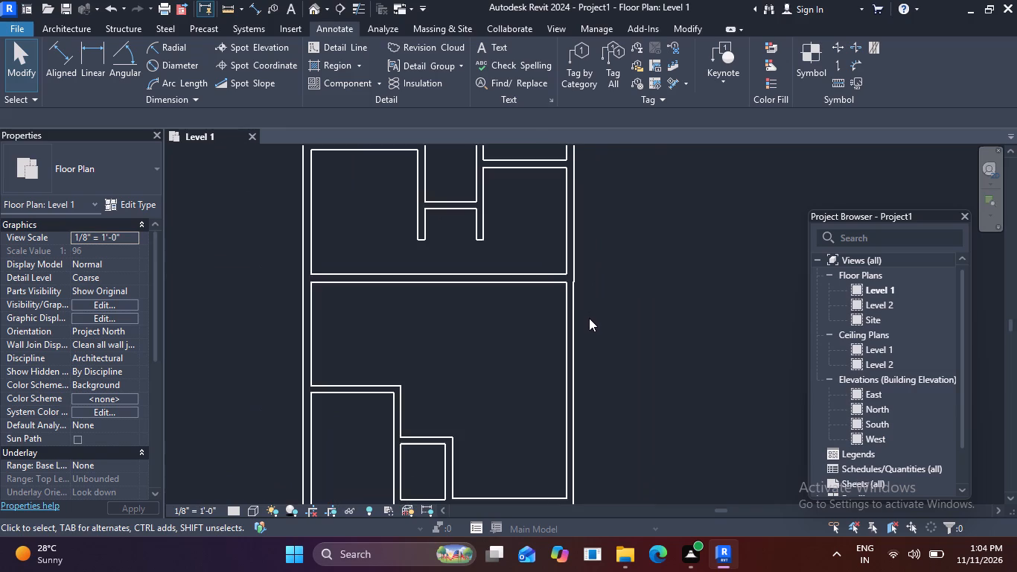
{"action": "middle_click_drag", "start_coordinate": [585, 328], "coordinate": [561, 281]}
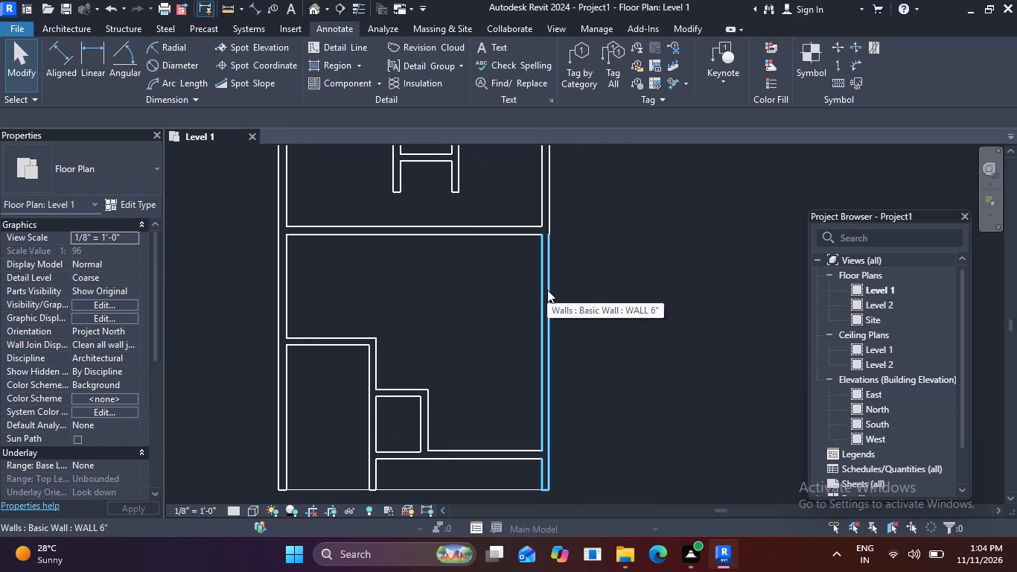
{"action": "left_click", "coordinate": [547, 290]}
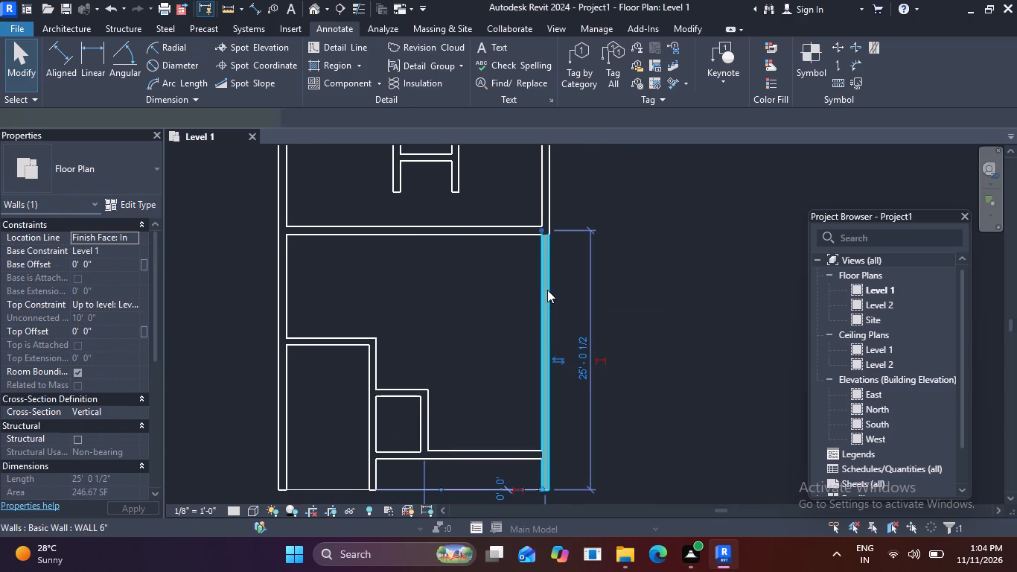
{"action": "key", "text": "Delete"}
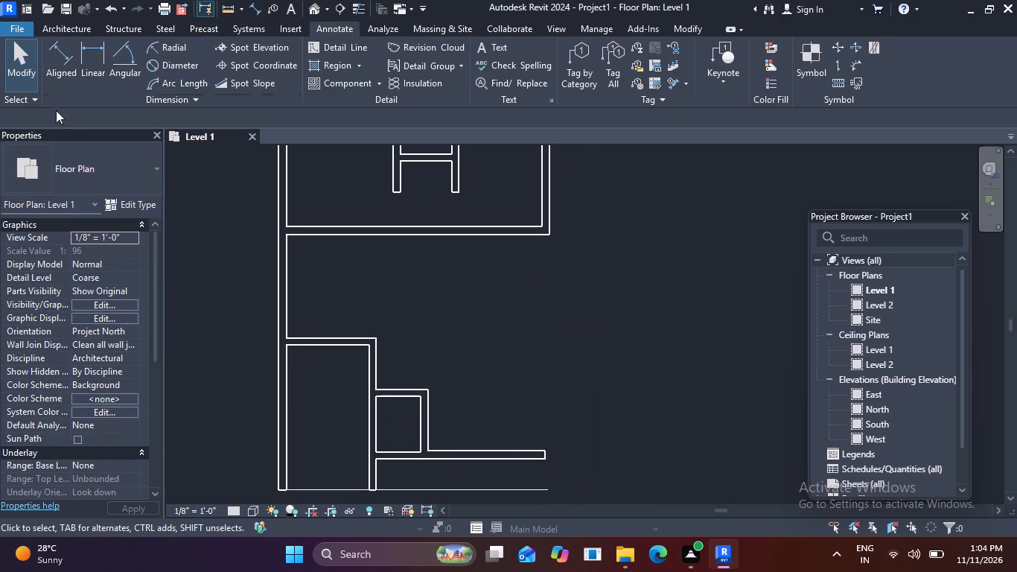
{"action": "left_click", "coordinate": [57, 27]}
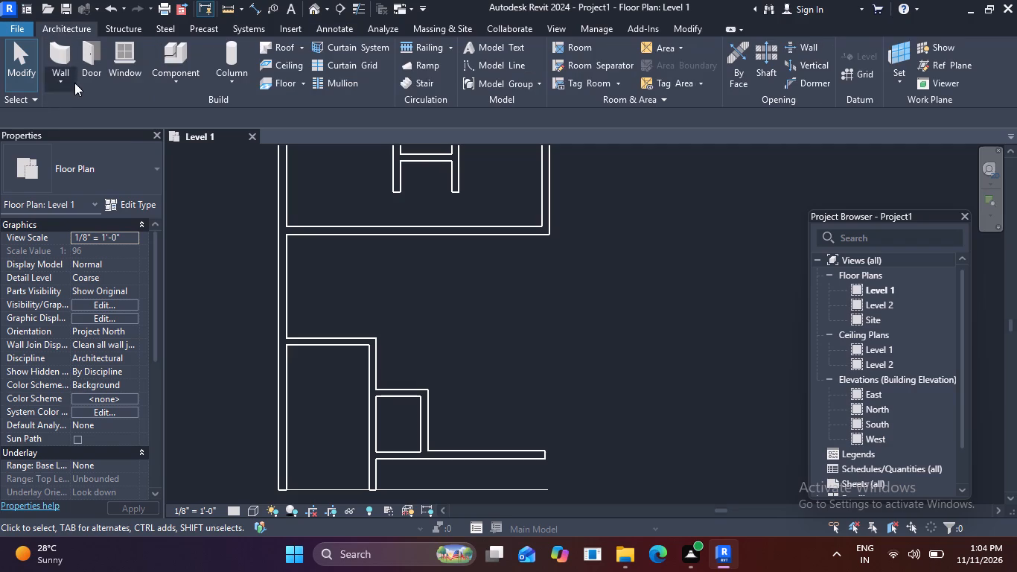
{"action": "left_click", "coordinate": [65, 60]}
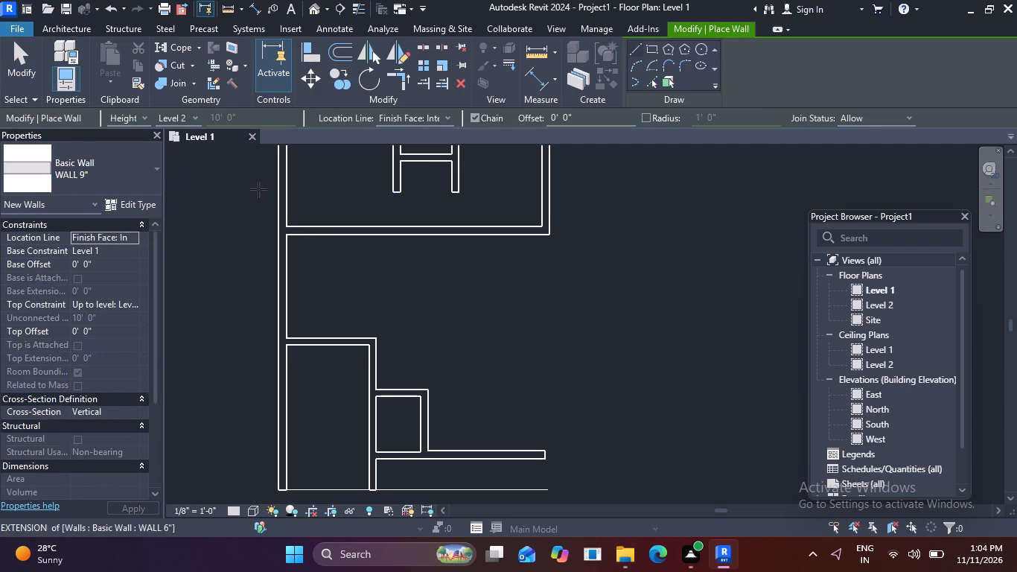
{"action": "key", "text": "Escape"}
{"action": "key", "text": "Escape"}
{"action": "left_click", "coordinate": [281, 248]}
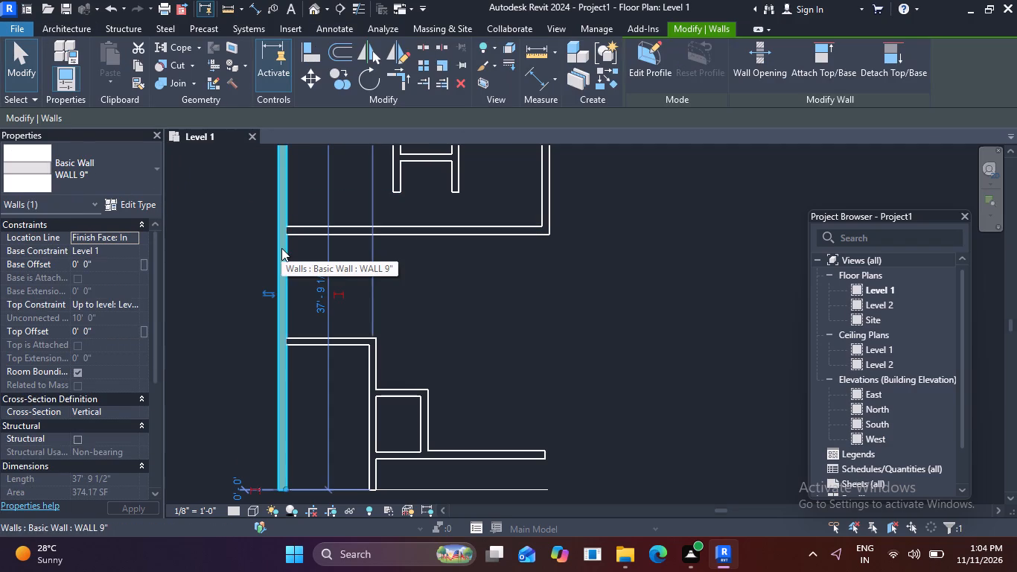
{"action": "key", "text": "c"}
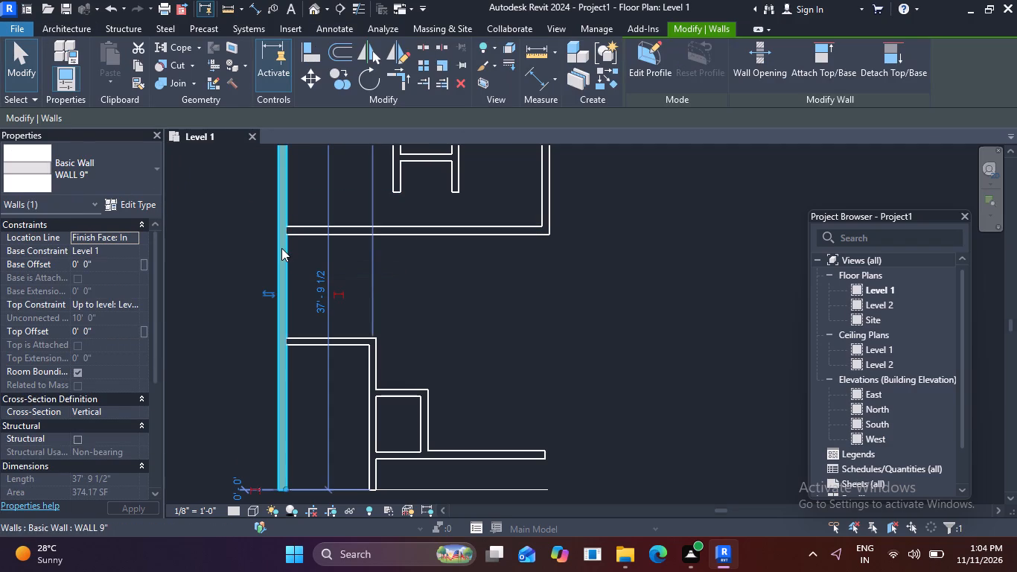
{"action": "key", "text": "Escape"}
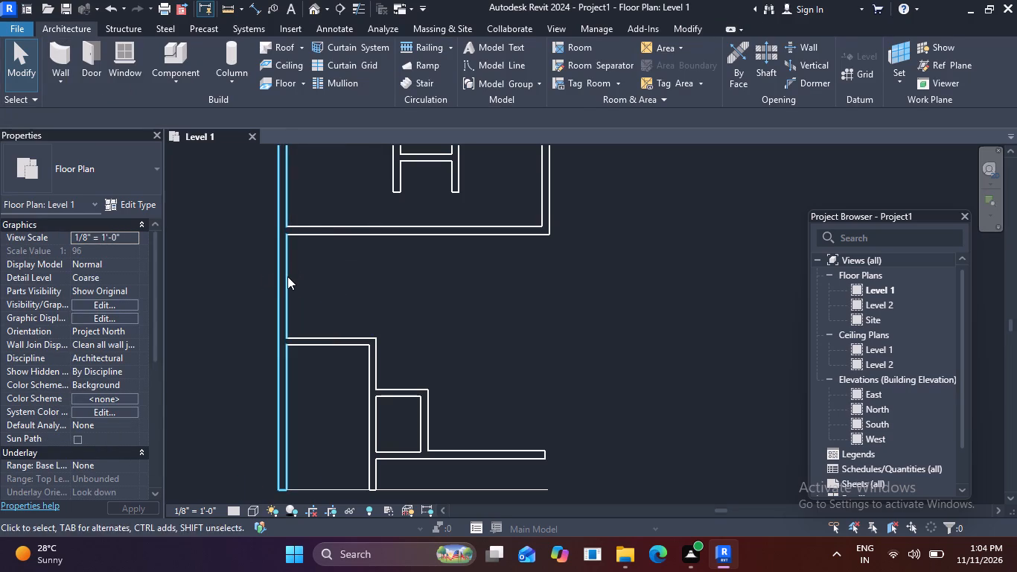
Create a similar WALL 9" wall from the upper right wall's lower outer corner down to the bottom detail line, flipped so its outer faces align.
{"action": "left_click", "coordinate": [287, 276]}
{"action": "type", "text": "CS"}
{"action": "scroll", "coordinate": [553, 247], "scroll_direction": "up", "scroll_amount": 5}
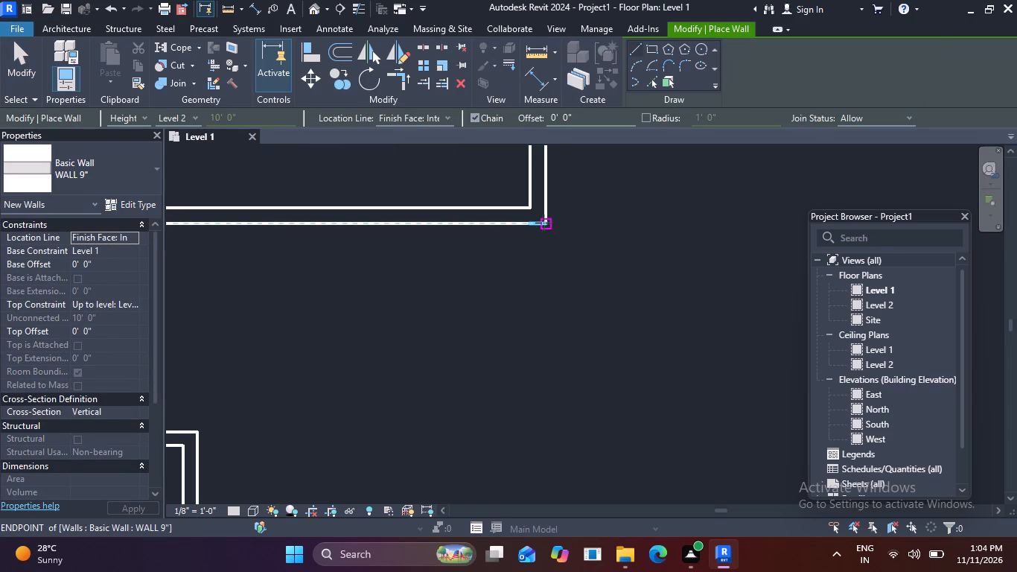
{"action": "left_click", "coordinate": [543, 223]}
{"action": "key", "text": "space"}
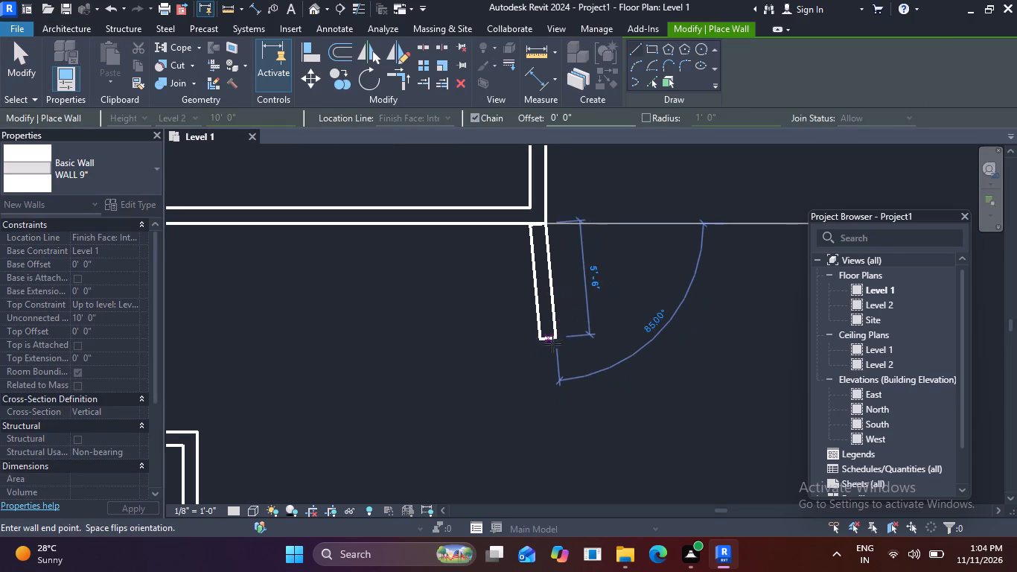
{"action": "scroll", "coordinate": [552, 384], "scroll_direction": "down", "scroll_amount": 1}
{"action": "middle_click_drag", "start_coordinate": [552, 384], "coordinate": [560, 212]}
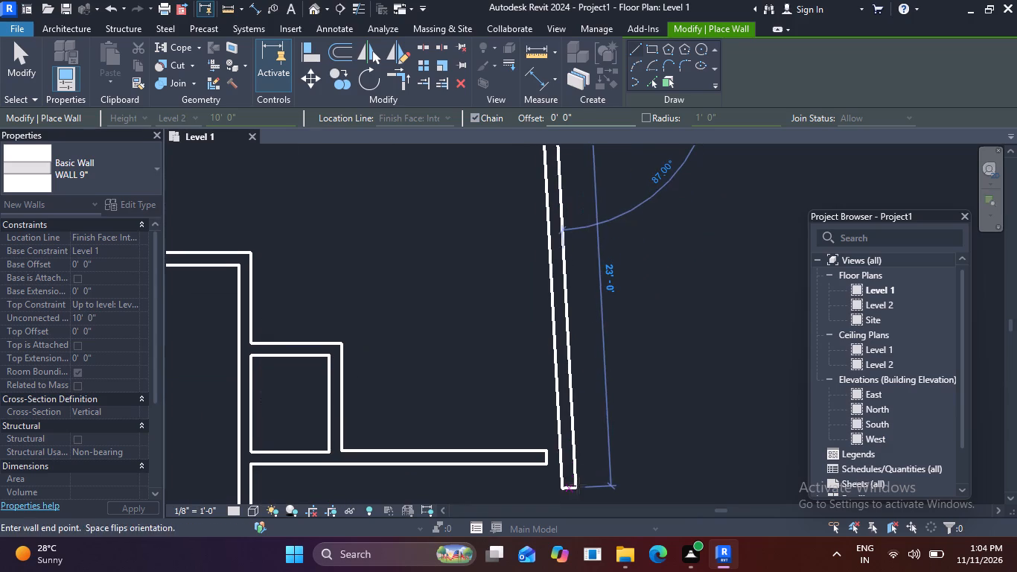
{"action": "middle_click_drag", "start_coordinate": [560, 480], "coordinate": [555, 425]}
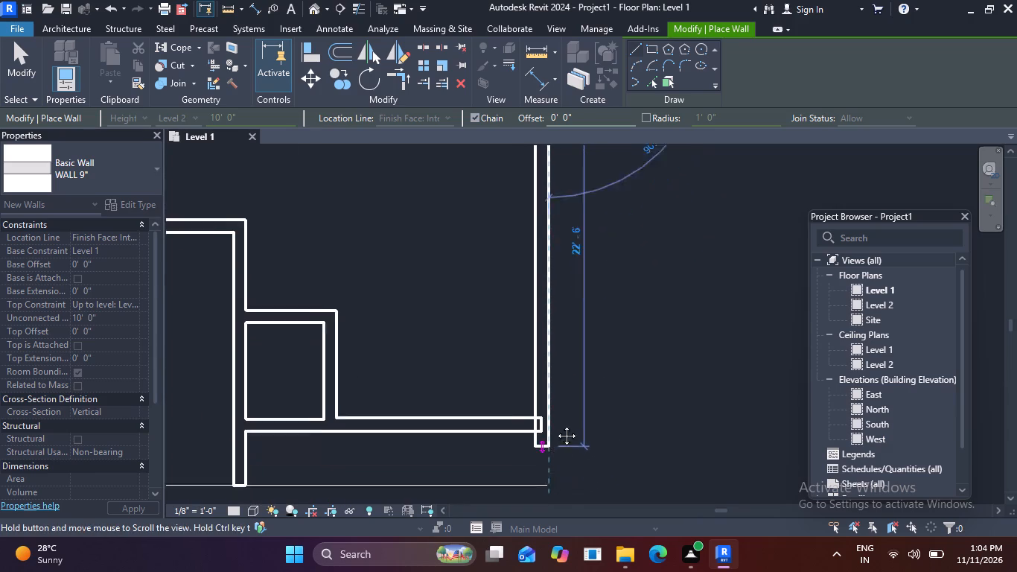
{"action": "middle_click_drag", "start_coordinate": [555, 425], "coordinate": [561, 362]}
{"action": "left_click", "coordinate": [553, 402]}
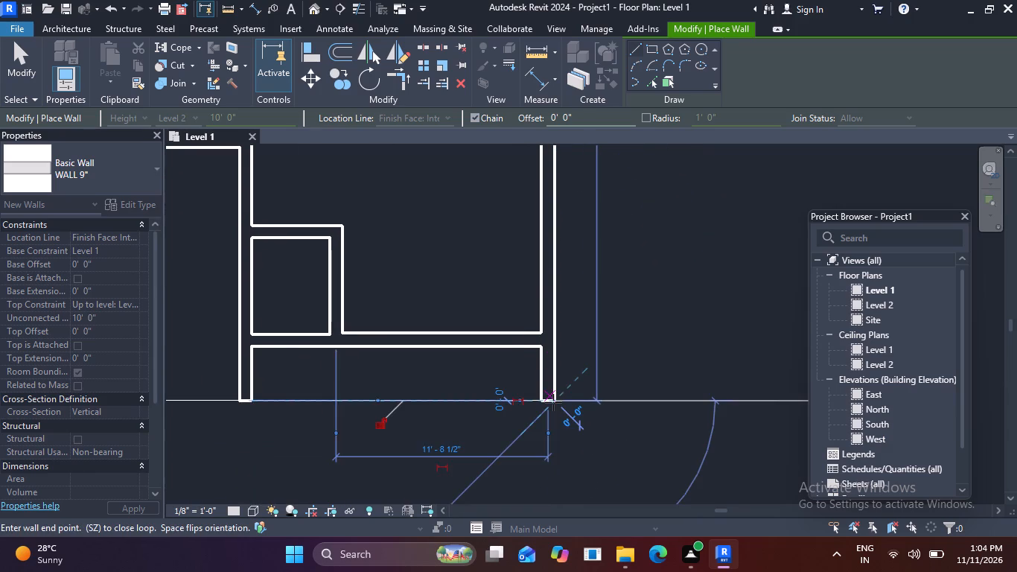
{"action": "key", "text": "Escape"}
{"action": "scroll", "coordinate": [610, 336], "scroll_direction": "down", "scroll_amount": 3}
{"action": "middle_click_drag", "start_coordinate": [646, 312], "coordinate": [648, 416]}
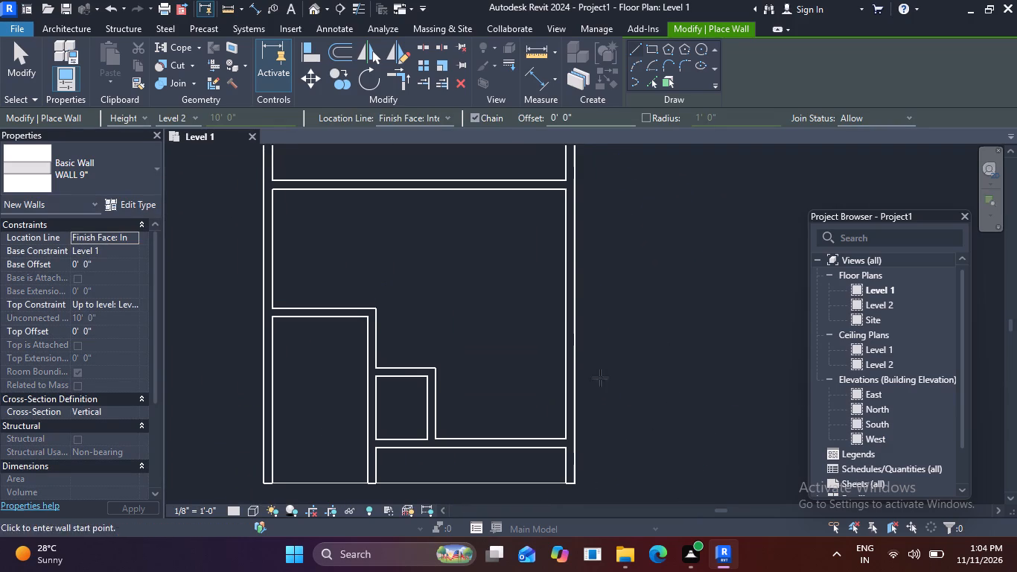
{"action": "key", "text": "Escape"}
Examine the right WALL 9" wall along its length, from the upper block down to the bottom detail line.
{"action": "left_click", "coordinate": [578, 325]}
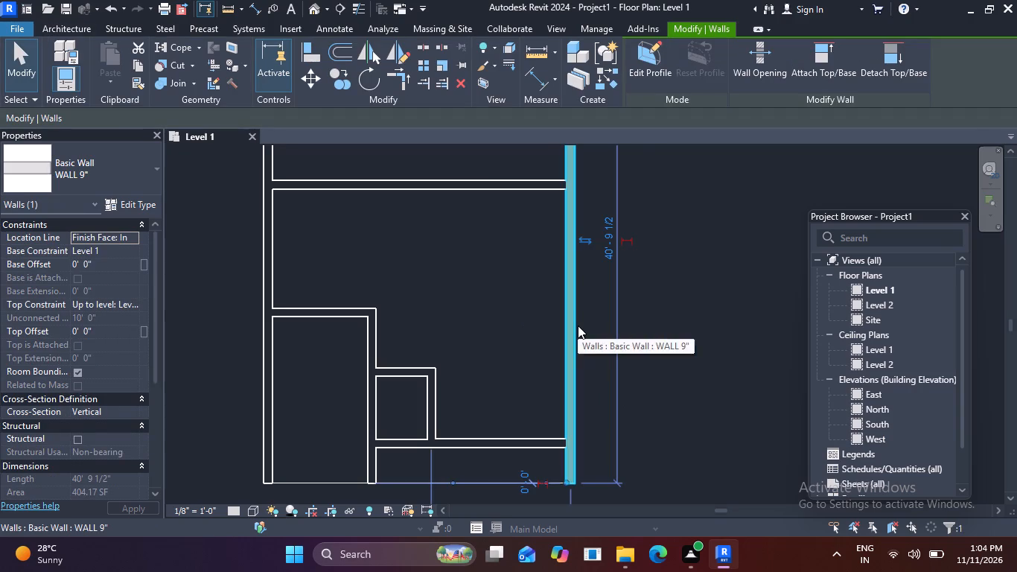
{"action": "scroll", "coordinate": [698, 295], "scroll_direction": "down", "scroll_amount": 3}
{"action": "middle_click_drag", "start_coordinate": [698, 295], "coordinate": [666, 389]}
{"action": "key", "text": "Escape"}
{"action": "scroll", "coordinate": [584, 347], "scroll_direction": "up", "scroll_amount": 2}
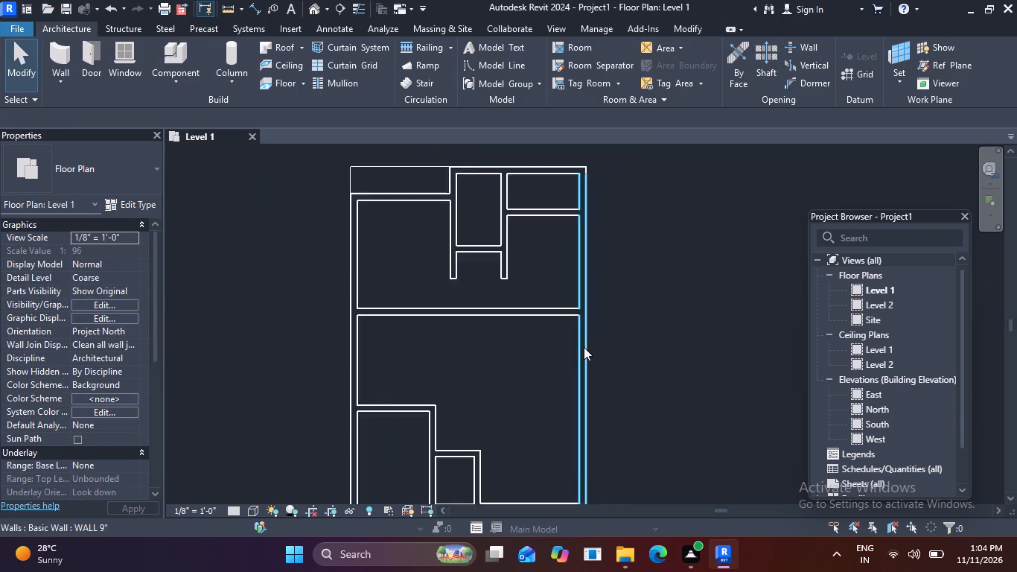
{"action": "scroll", "coordinate": [584, 347], "scroll_direction": "up", "scroll_amount": 7}
{"action": "left_click", "coordinate": [576, 349]}
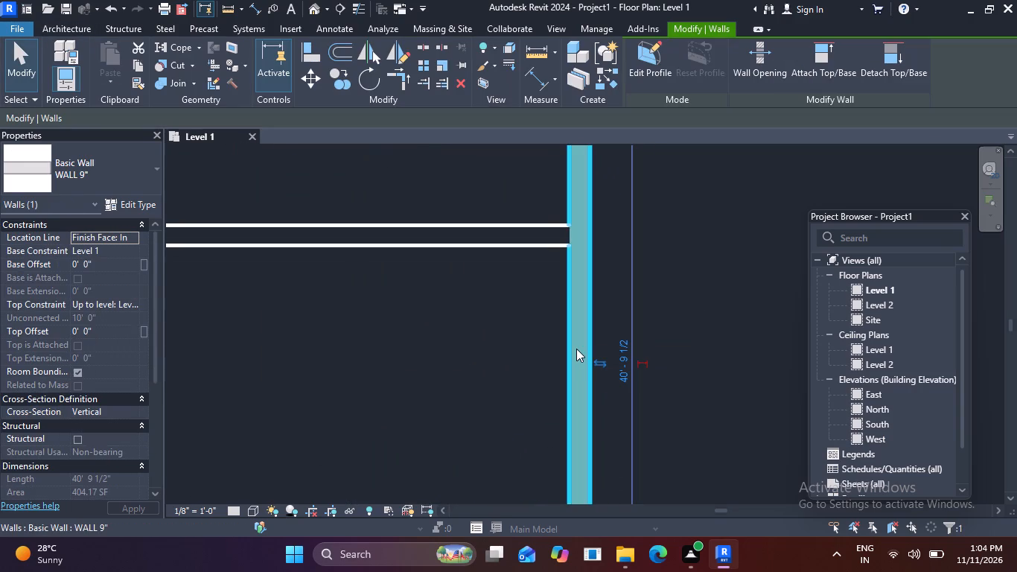
{"action": "scroll", "coordinate": [618, 313], "scroll_direction": "down", "scroll_amount": 11}
{"action": "middle_click_drag", "start_coordinate": [664, 324], "coordinate": [640, 302]}
{"action": "scroll", "coordinate": [582, 389], "scroll_direction": "up", "scroll_amount": 7}
{"action": "key", "text": "Escape"}
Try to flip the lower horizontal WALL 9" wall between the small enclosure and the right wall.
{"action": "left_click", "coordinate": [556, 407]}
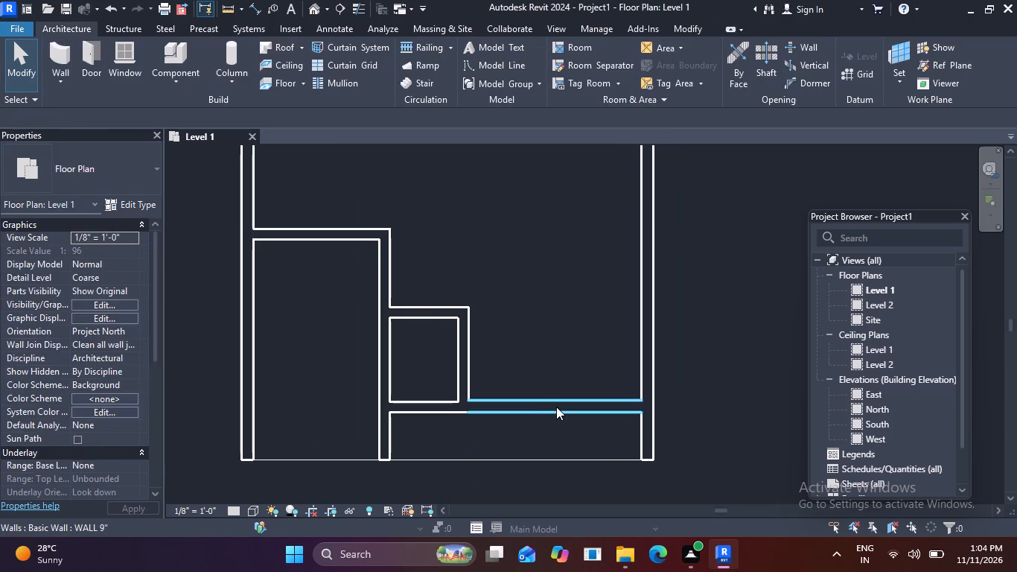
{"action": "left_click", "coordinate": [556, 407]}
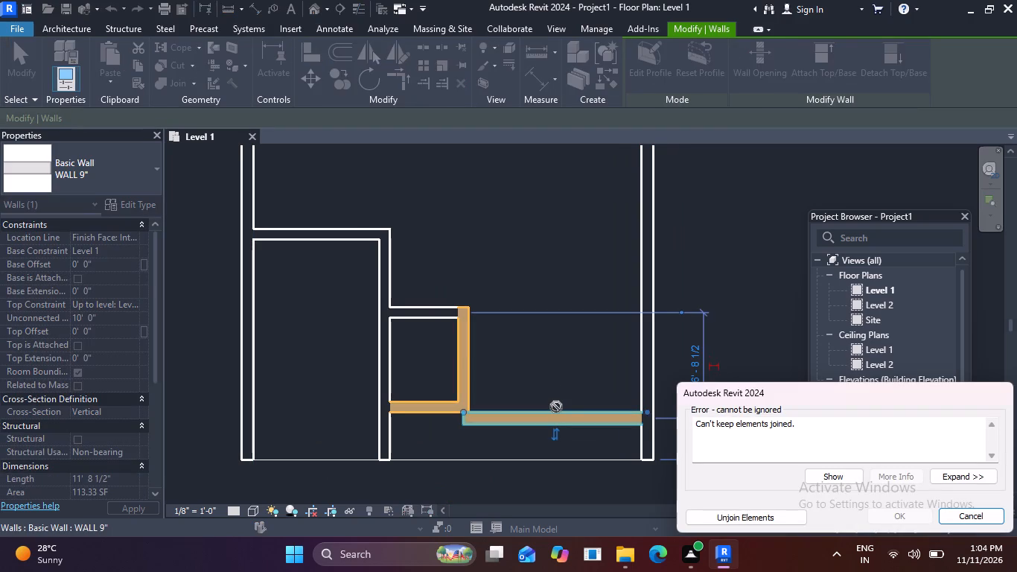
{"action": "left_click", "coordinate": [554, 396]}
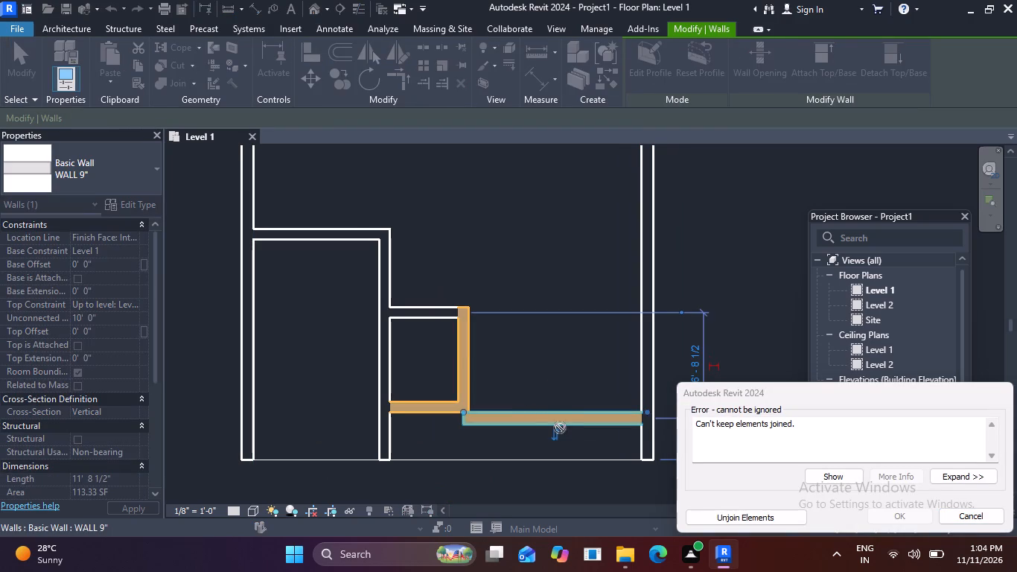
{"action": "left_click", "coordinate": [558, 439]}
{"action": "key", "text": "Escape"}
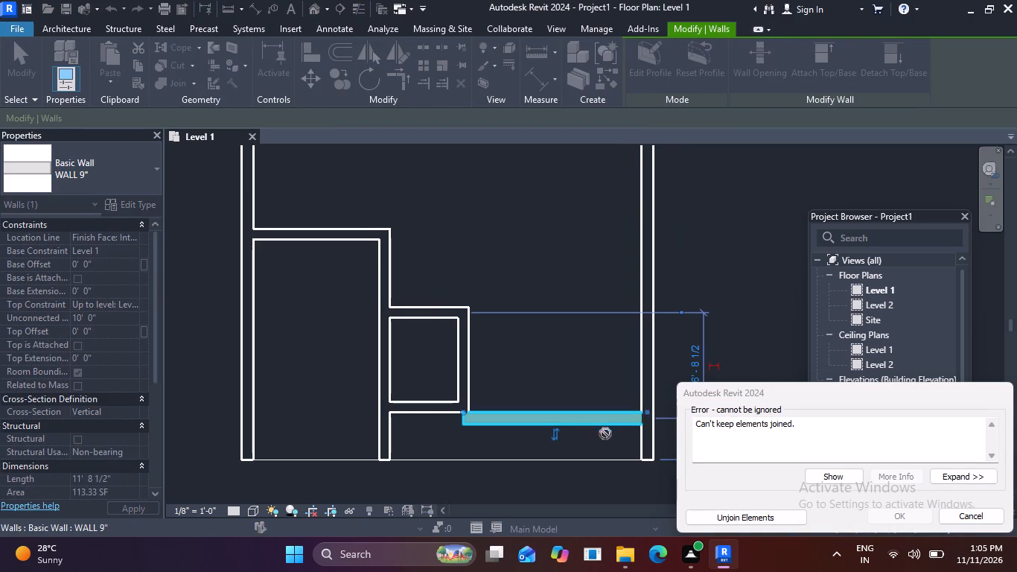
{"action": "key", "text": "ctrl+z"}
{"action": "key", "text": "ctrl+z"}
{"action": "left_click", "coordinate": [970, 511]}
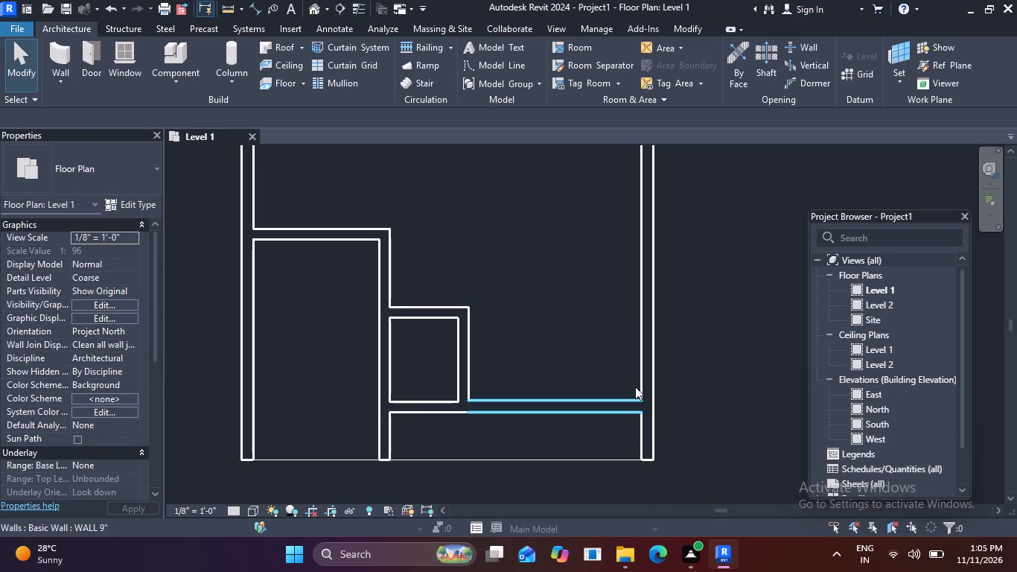
Examine the right wall again, including its junction with the full-width horizontal partition.
{"action": "left_click", "coordinate": [645, 371]}
{"action": "right_click", "coordinate": [645, 371]}
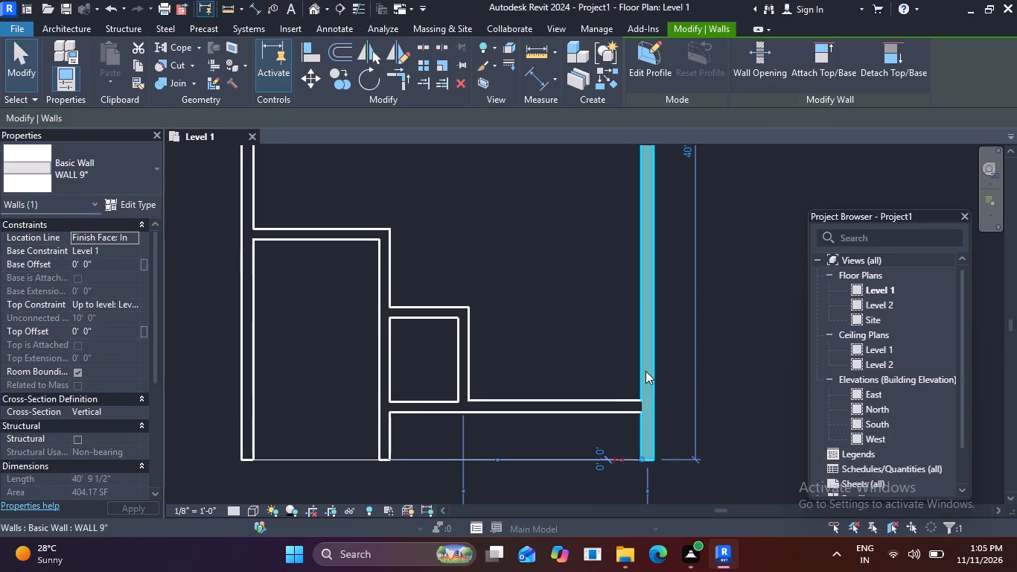
{"action": "key", "text": "Escape"}
{"action": "scroll", "coordinate": [582, 289], "scroll_direction": "down", "scroll_amount": 3}
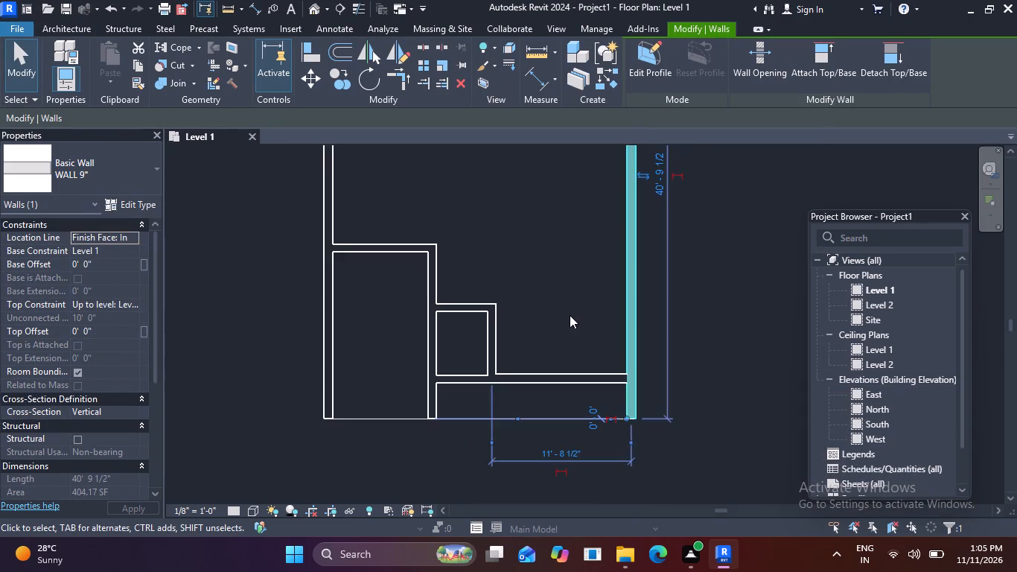
{"action": "middle_click_drag", "start_coordinate": [565, 331], "coordinate": [553, 489]}
{"action": "key", "text": "Escape"}
{"action": "scroll", "coordinate": [617, 310], "scroll_direction": "up", "scroll_amount": 4}
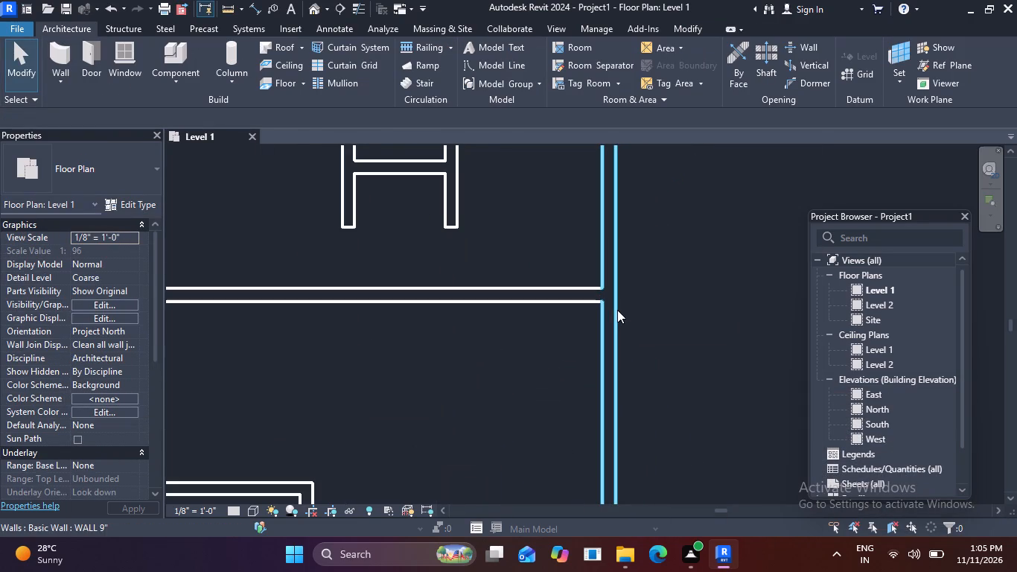
{"action": "key", "text": "Escape"}
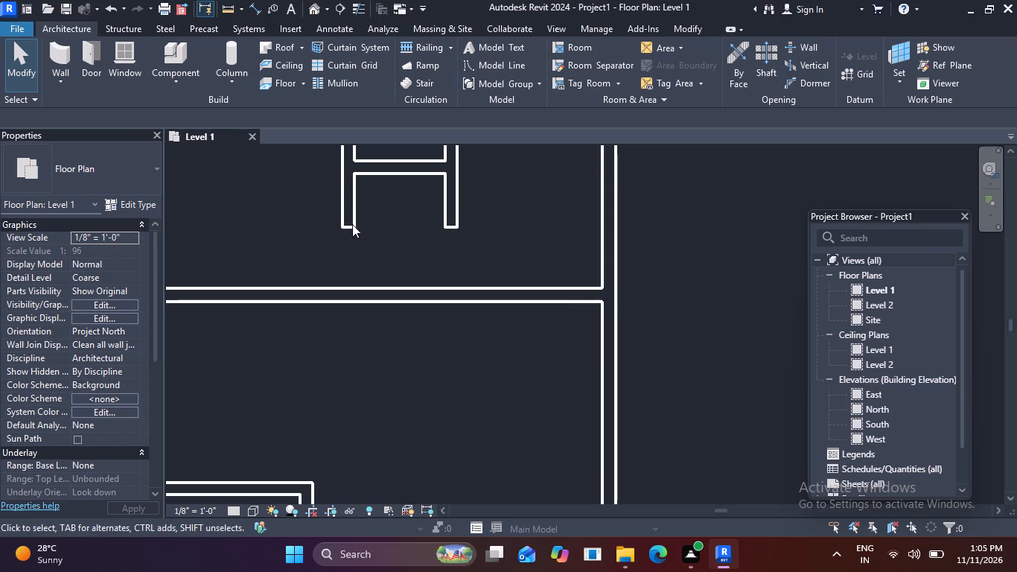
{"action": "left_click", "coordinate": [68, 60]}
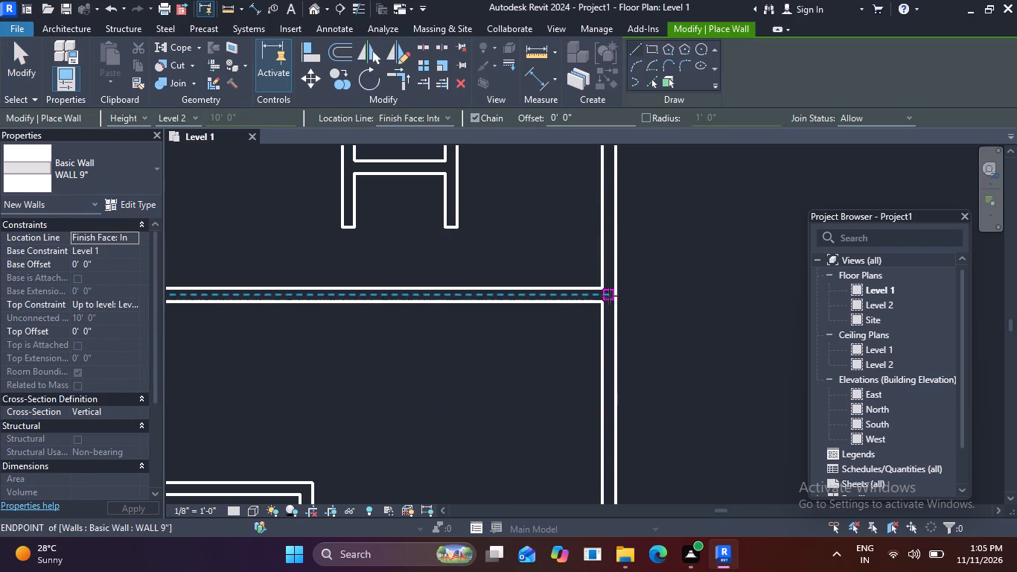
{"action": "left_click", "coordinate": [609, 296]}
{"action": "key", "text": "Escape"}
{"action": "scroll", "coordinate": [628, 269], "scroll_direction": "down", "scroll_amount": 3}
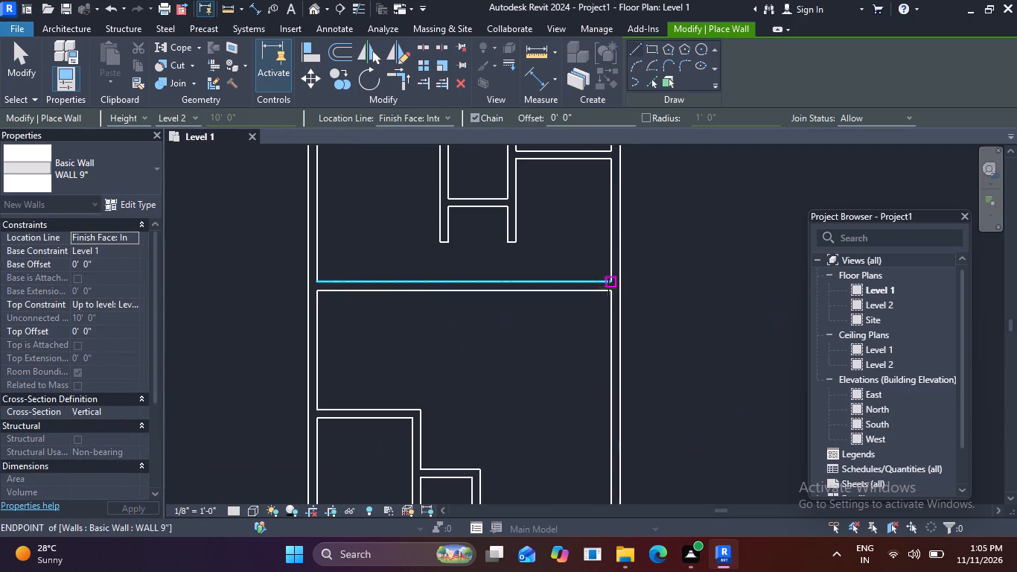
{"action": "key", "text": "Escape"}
Check the full-width horizontal partition and the right wall, and review the whole Level 1 plan.
{"action": "left_click", "coordinate": [603, 293]}
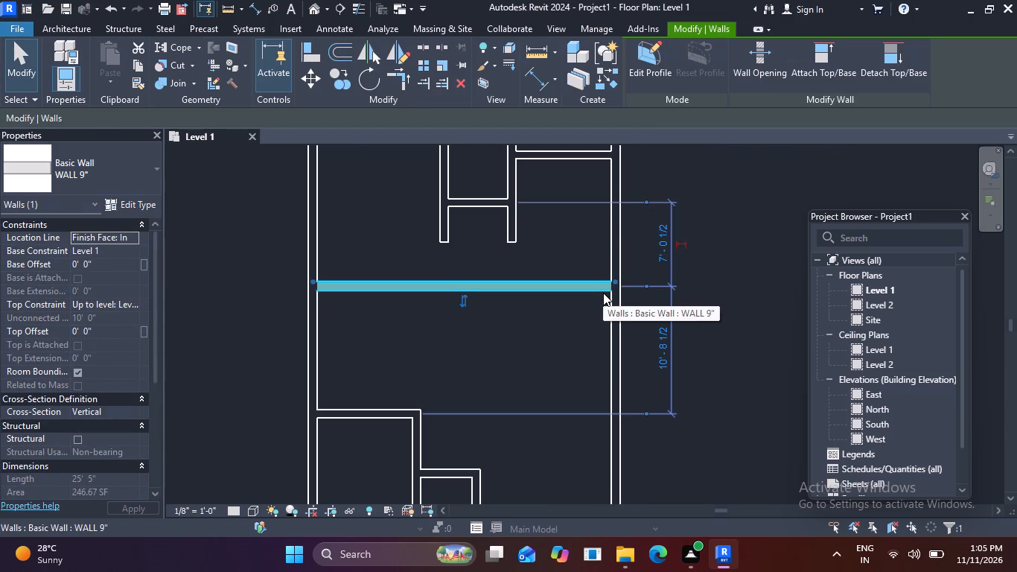
{"action": "key", "text": "Escape"}
{"action": "right_click", "coordinate": [619, 320]}
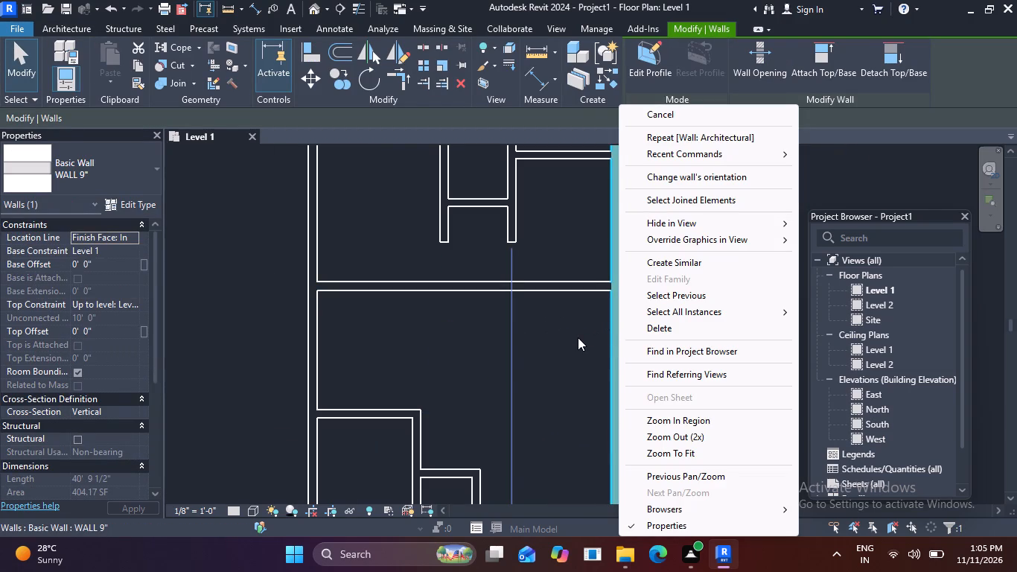
{"action": "left_click", "coordinate": [569, 343]}
{"action": "key", "text": "Escape"}
{"action": "scroll", "coordinate": [569, 343], "scroll_direction": "down", "scroll_amount": 2}
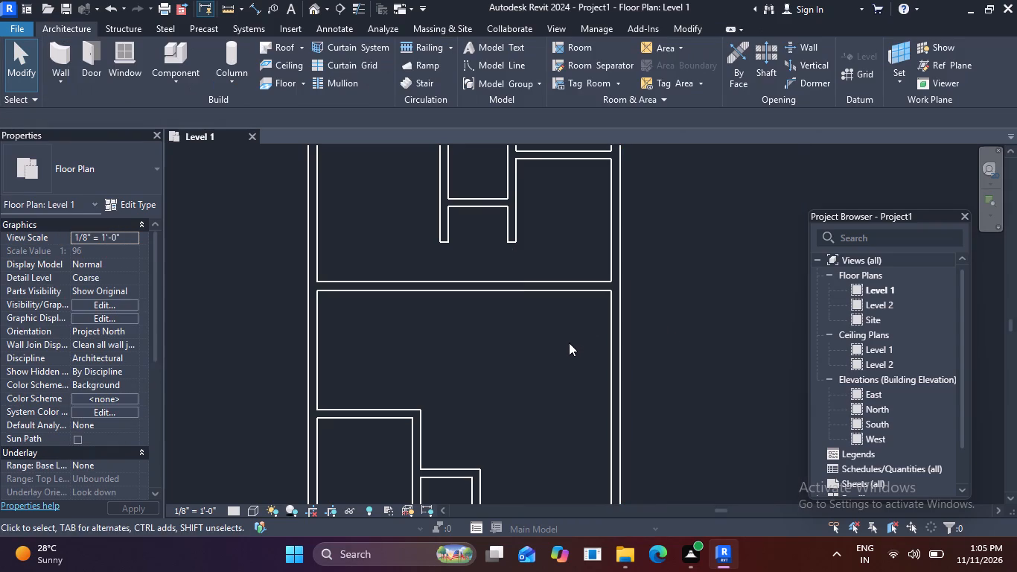
{"action": "scroll", "coordinate": [569, 343], "scroll_direction": "down", "scroll_amount": 2}
{"action": "middle_click_drag", "start_coordinate": [671, 320], "coordinate": [676, 297]}
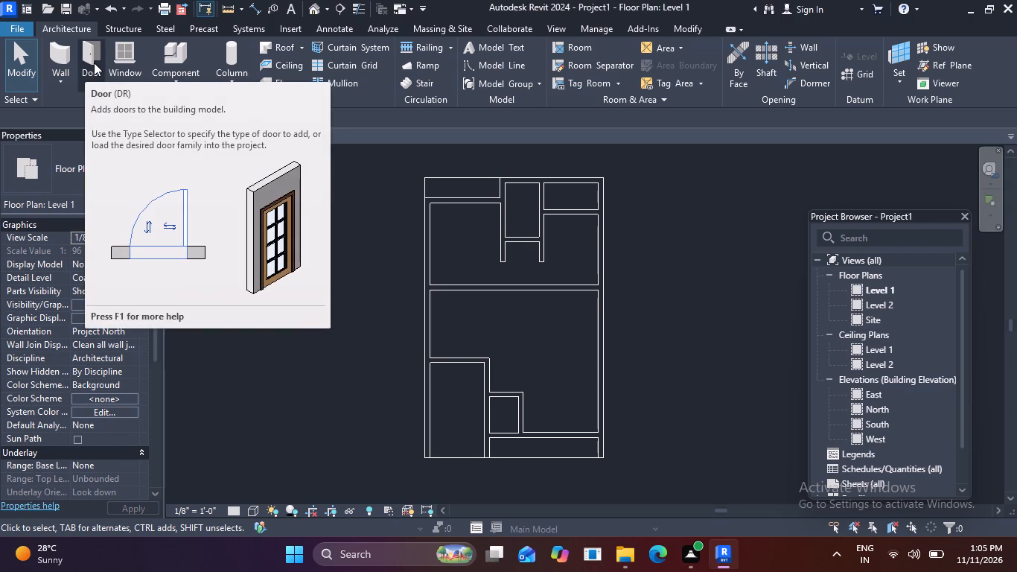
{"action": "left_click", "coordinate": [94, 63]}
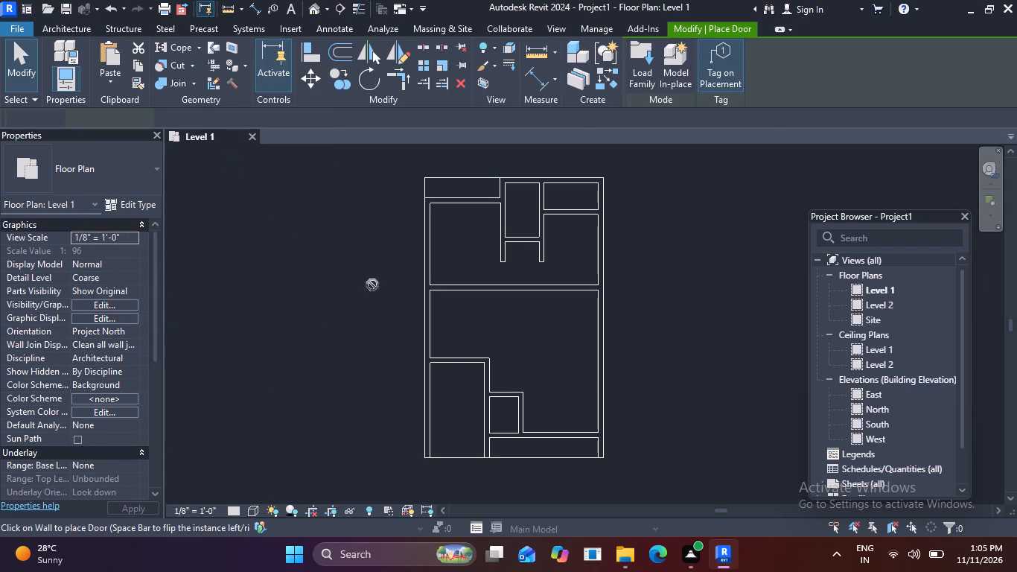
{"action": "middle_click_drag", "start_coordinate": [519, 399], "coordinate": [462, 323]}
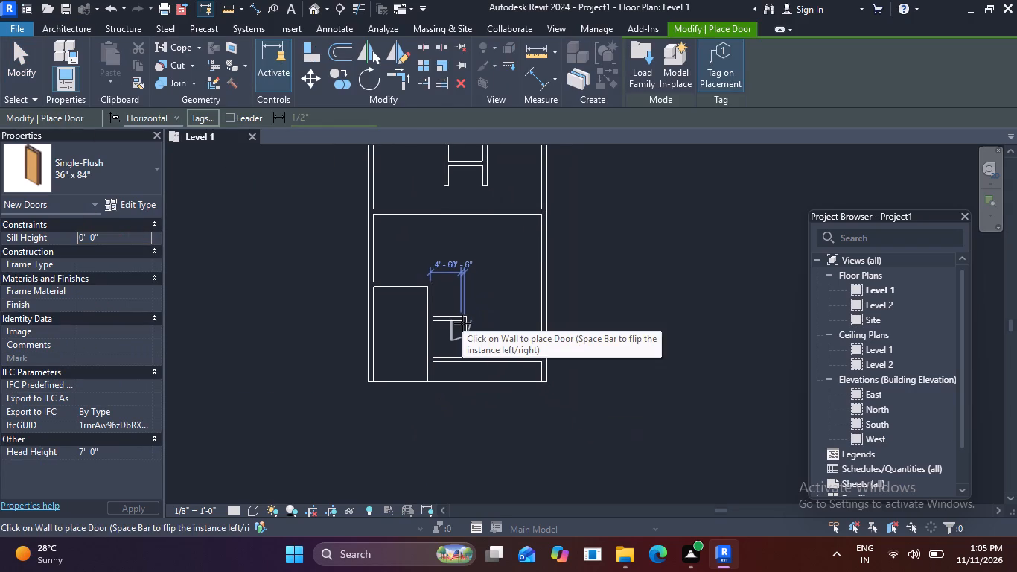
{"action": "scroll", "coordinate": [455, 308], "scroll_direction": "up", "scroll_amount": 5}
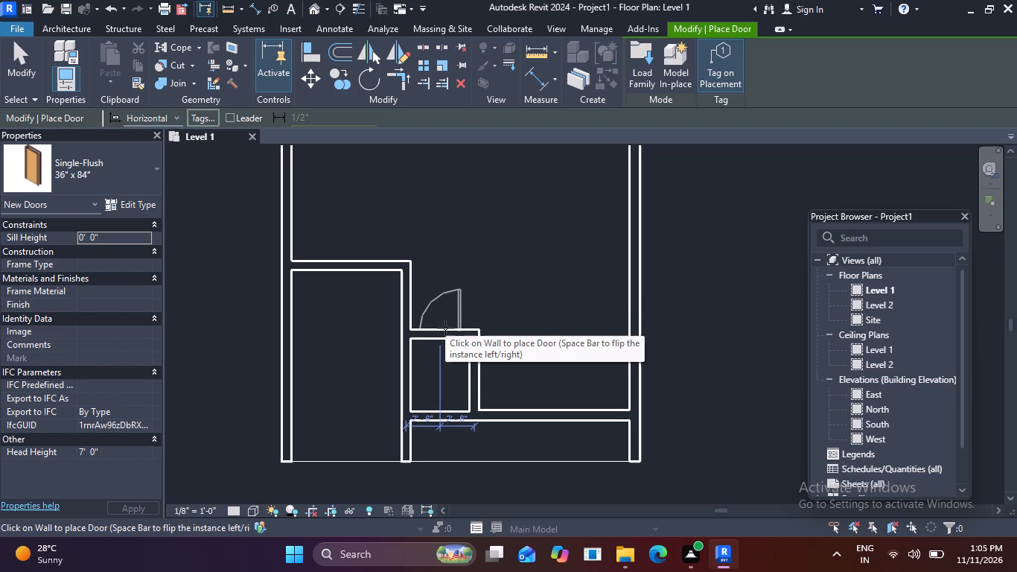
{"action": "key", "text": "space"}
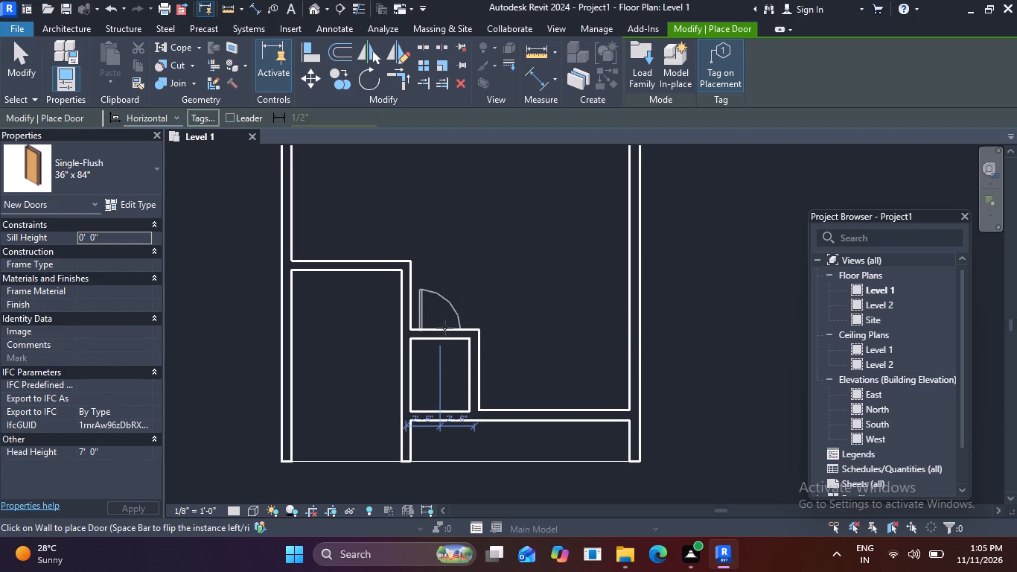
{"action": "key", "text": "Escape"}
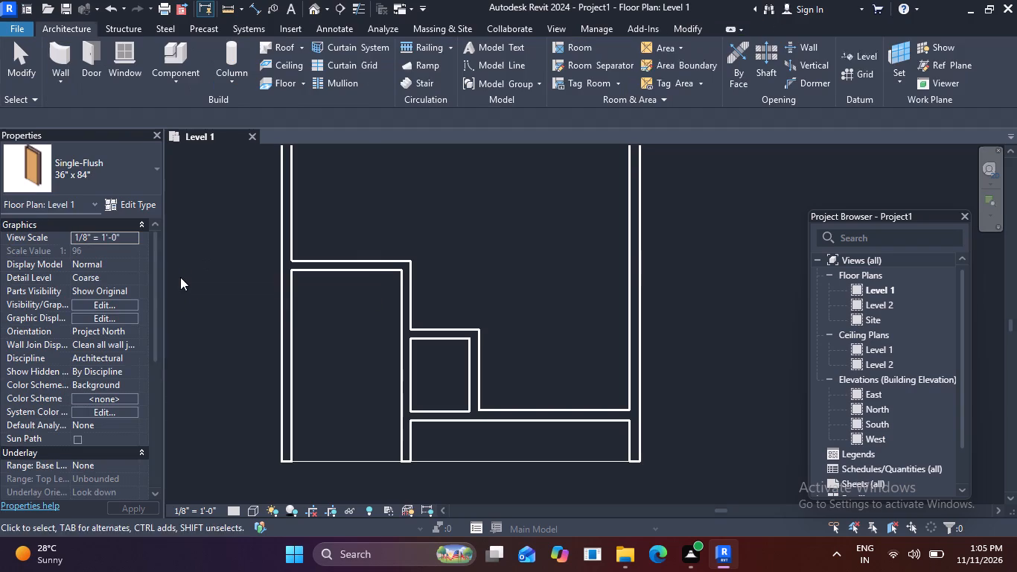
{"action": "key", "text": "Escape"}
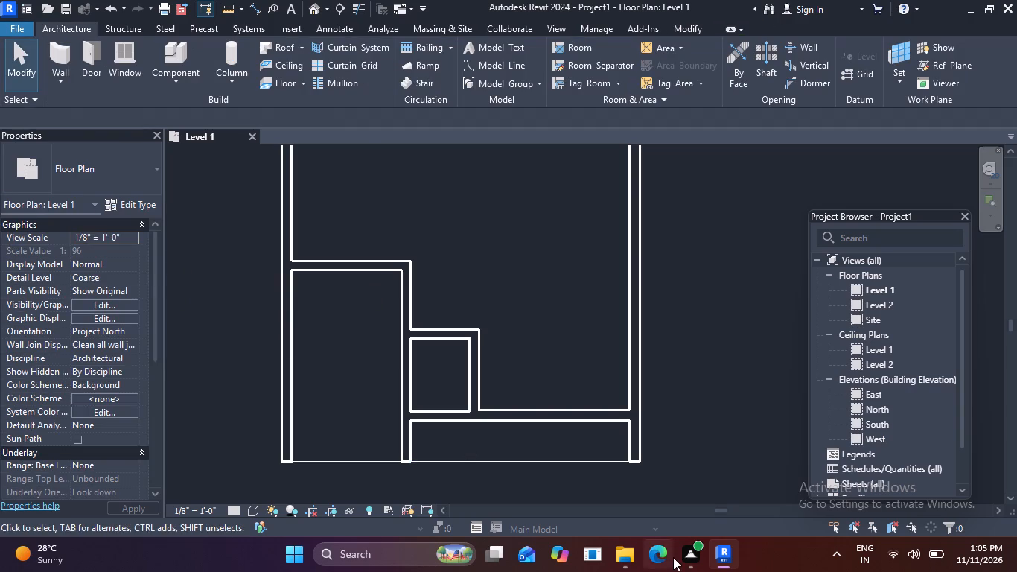
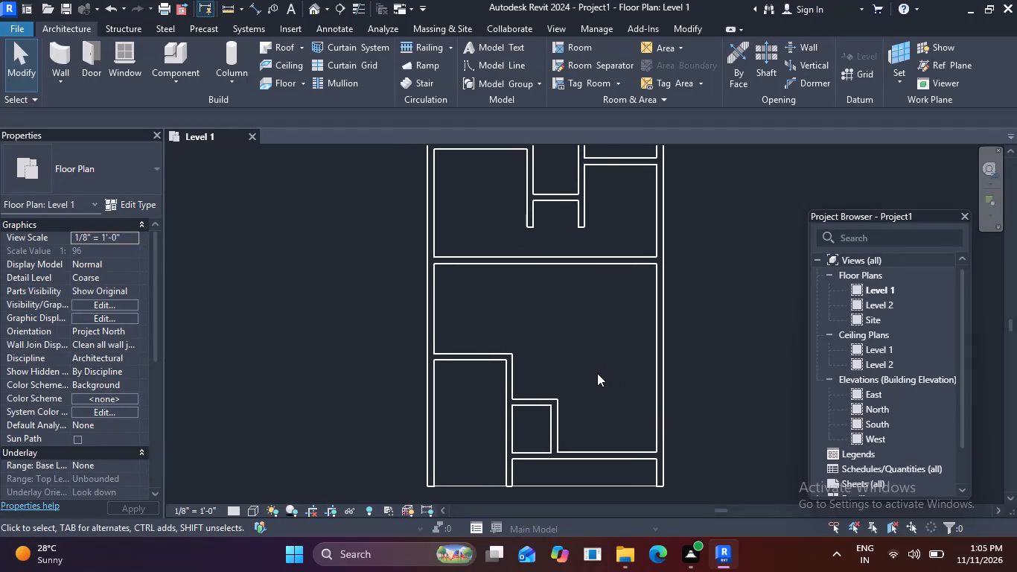
Place a Single-Flush 36" x 84" door centred in the small lower enclosure's top wall, hinged at its left end and opening upward.
{"action": "key", "text": "Escape"}
{"action": "key", "text": "Escape"}
{"action": "scroll", "coordinate": [546, 357], "scroll_direction": "down", "scroll_amount": 3}
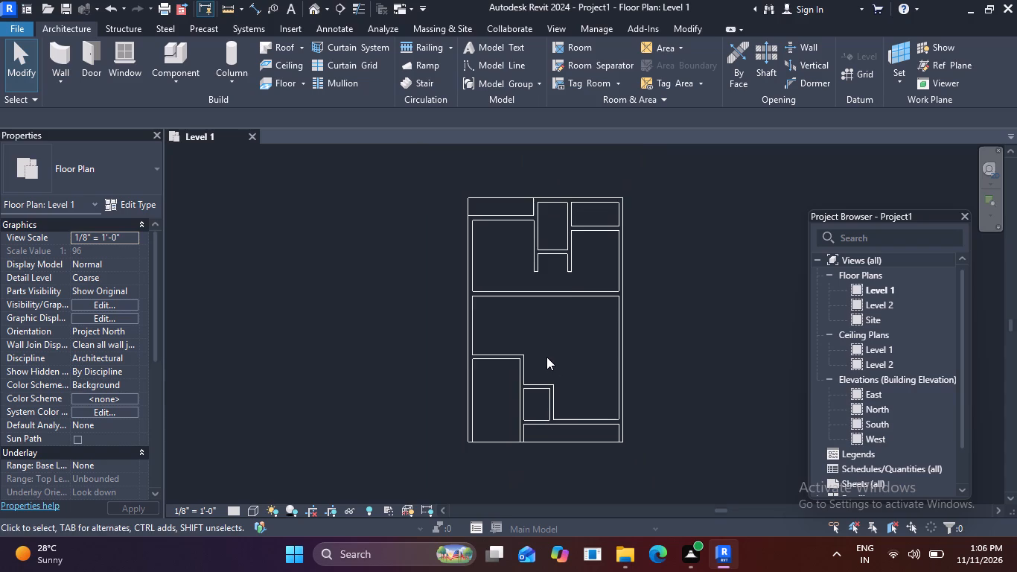
{"action": "scroll", "coordinate": [506, 178], "scroll_direction": "up", "scroll_amount": 6}
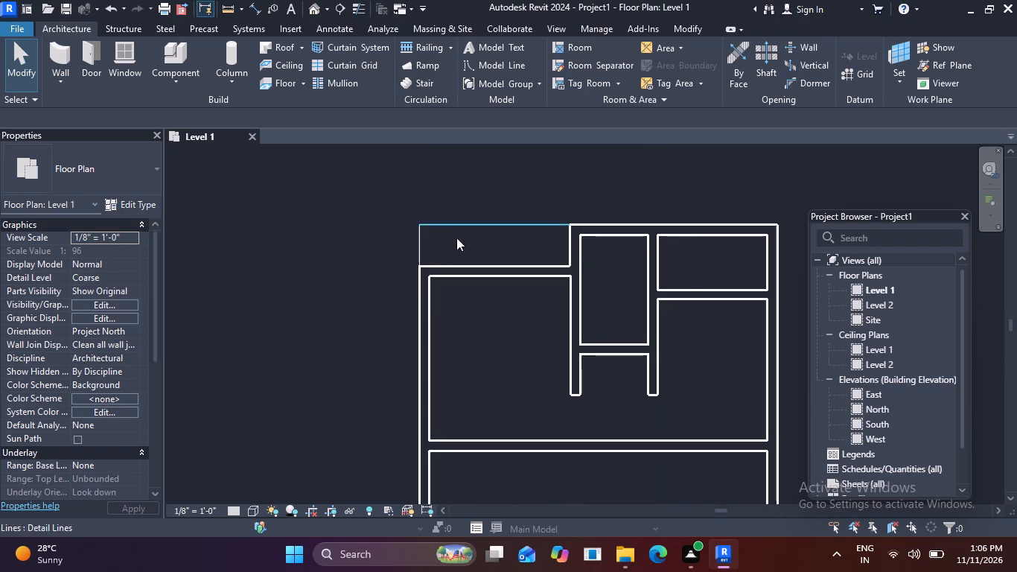
{"action": "scroll", "coordinate": [421, 259], "scroll_direction": "up", "scroll_amount": 6}
{"action": "scroll", "coordinate": [459, 229], "scroll_direction": "down", "scroll_amount": 11}
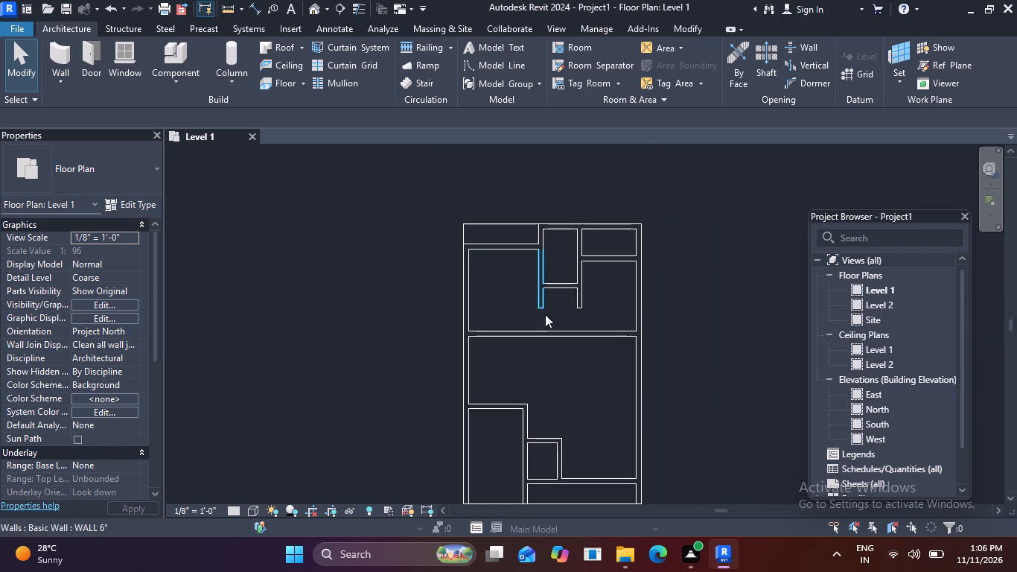
{"action": "middle_click_drag", "start_coordinate": [545, 315], "coordinate": [536, 224]}
{"action": "left_click", "coordinate": [104, 57]}
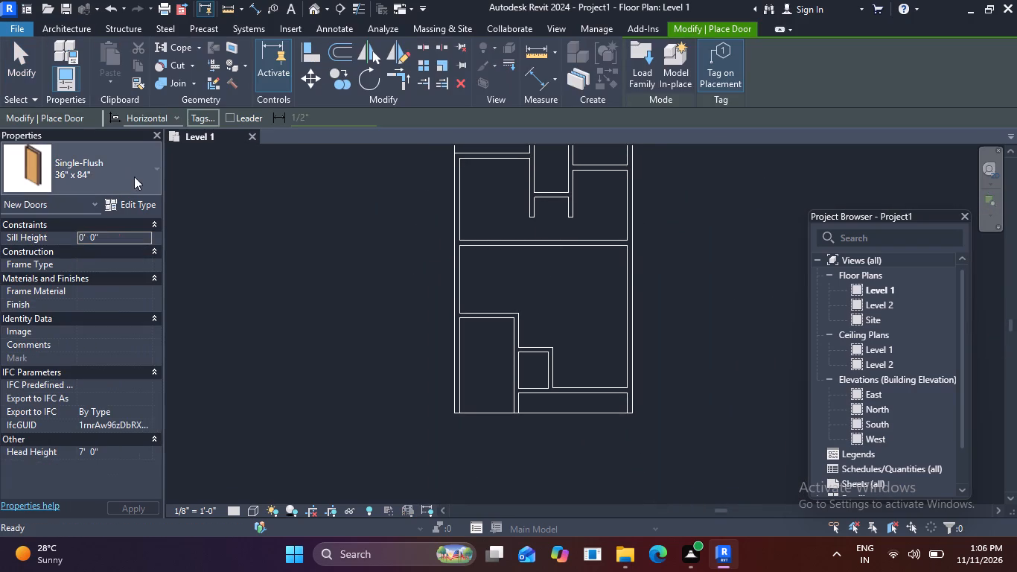
{"action": "left_click", "coordinate": [156, 169]}
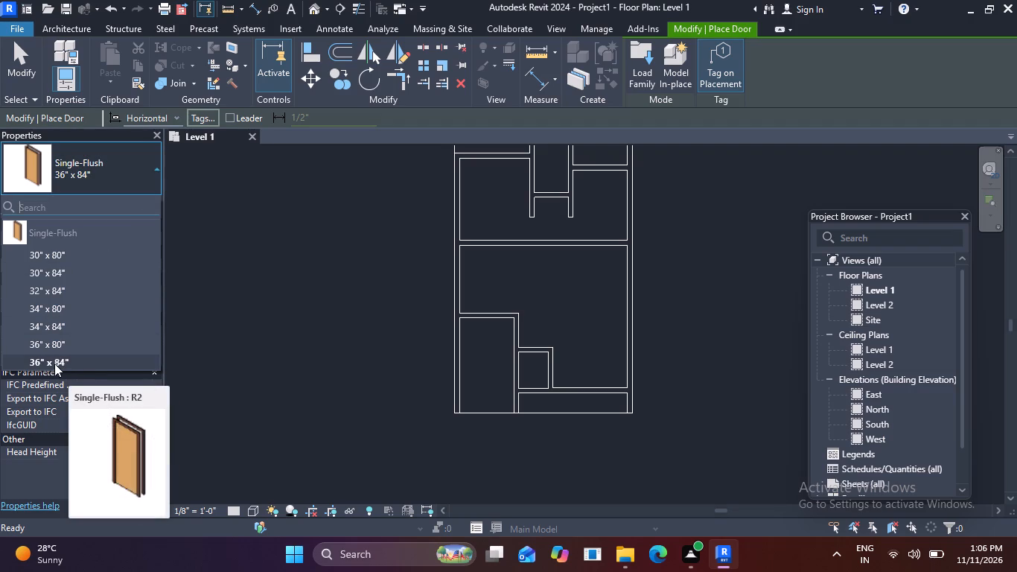
{"action": "left_click", "coordinate": [51, 362]}
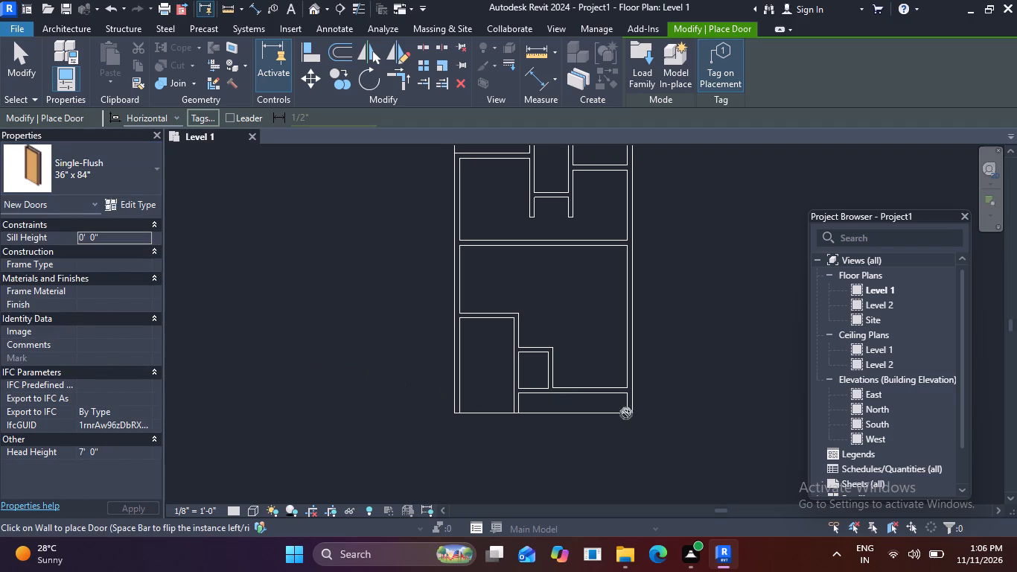
{"action": "scroll", "coordinate": [557, 416], "scroll_direction": "up", "scroll_amount": 5}
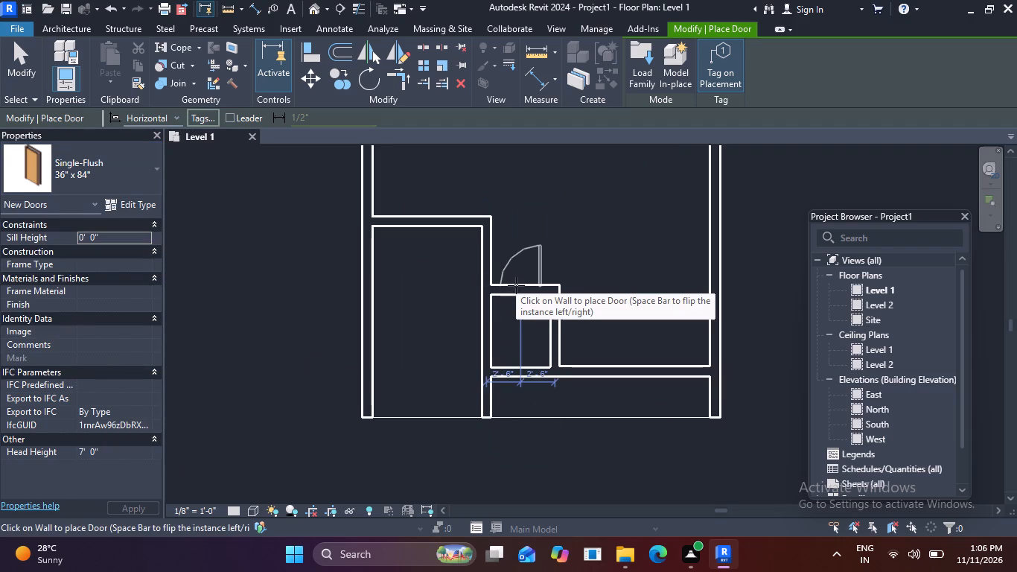
{"action": "key", "text": "space"}
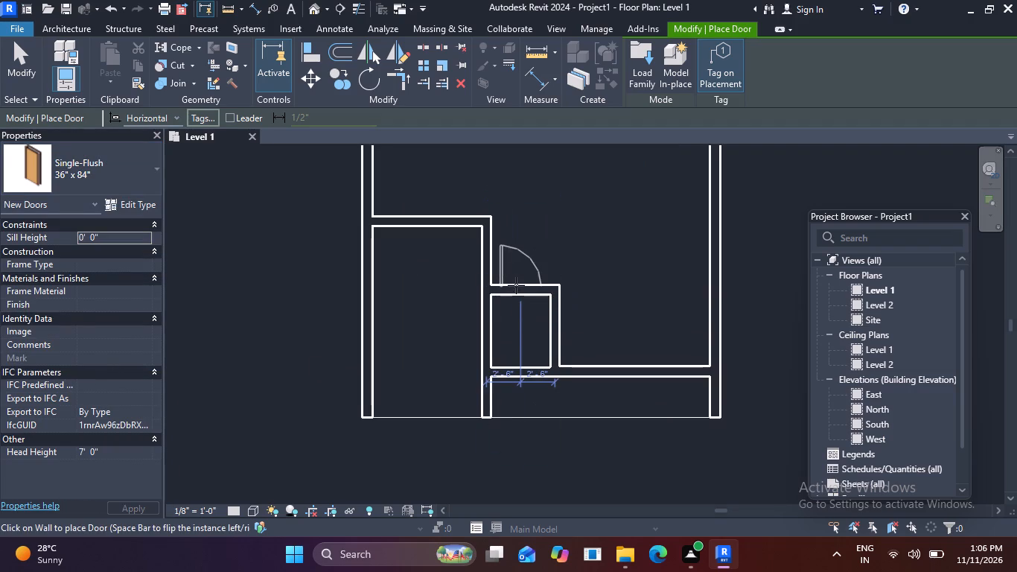
{"action": "left_click", "coordinate": [516, 285]}
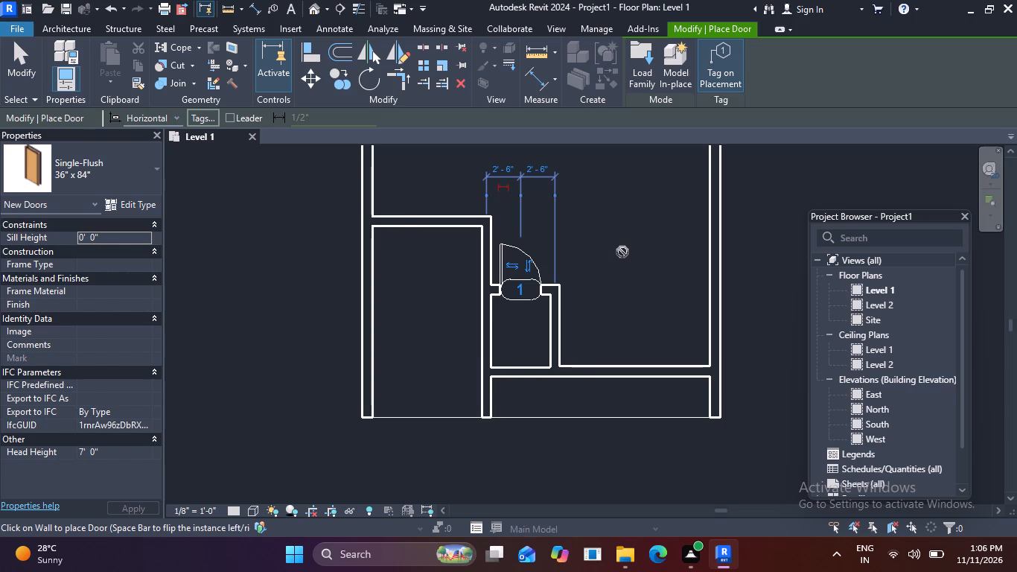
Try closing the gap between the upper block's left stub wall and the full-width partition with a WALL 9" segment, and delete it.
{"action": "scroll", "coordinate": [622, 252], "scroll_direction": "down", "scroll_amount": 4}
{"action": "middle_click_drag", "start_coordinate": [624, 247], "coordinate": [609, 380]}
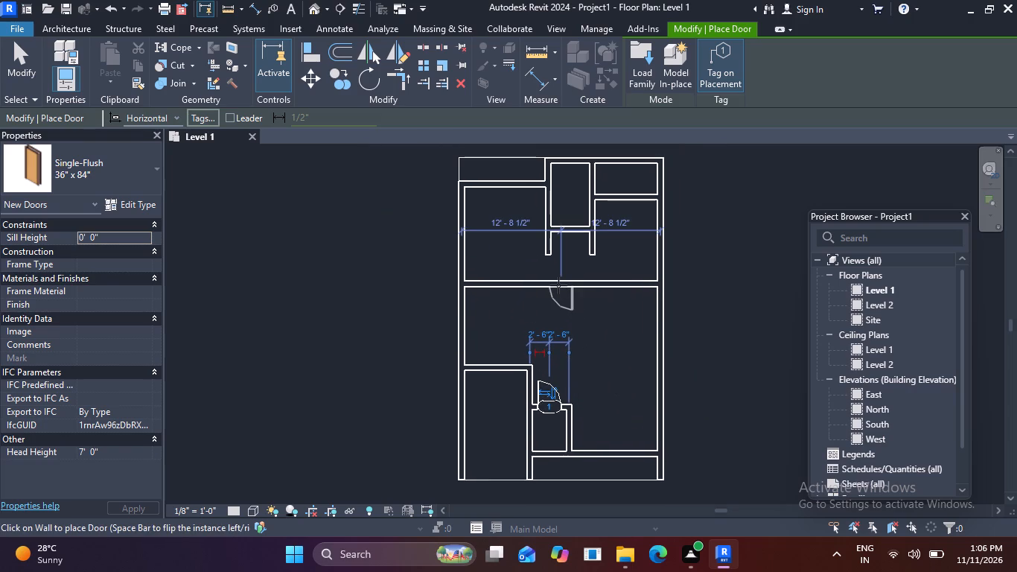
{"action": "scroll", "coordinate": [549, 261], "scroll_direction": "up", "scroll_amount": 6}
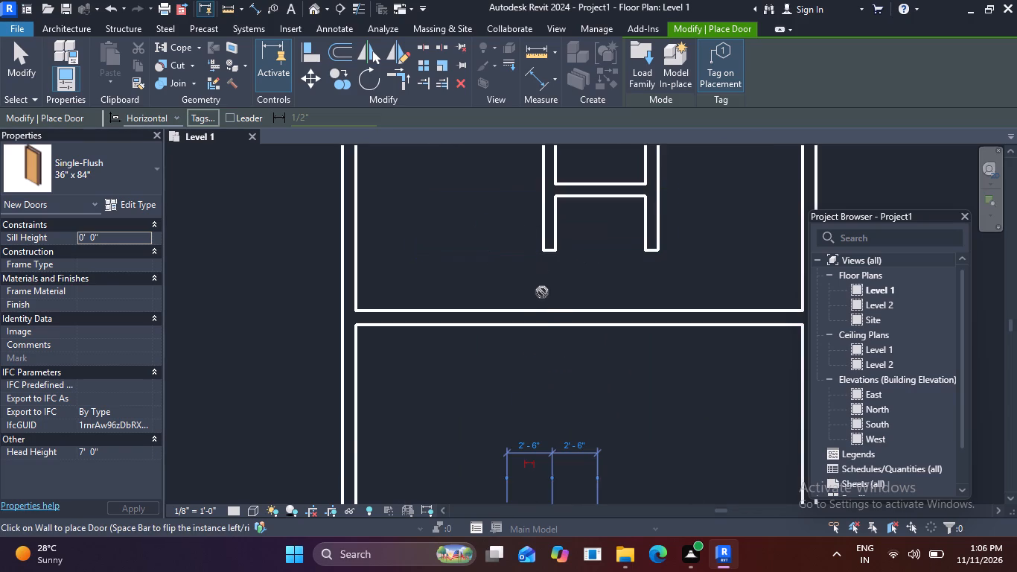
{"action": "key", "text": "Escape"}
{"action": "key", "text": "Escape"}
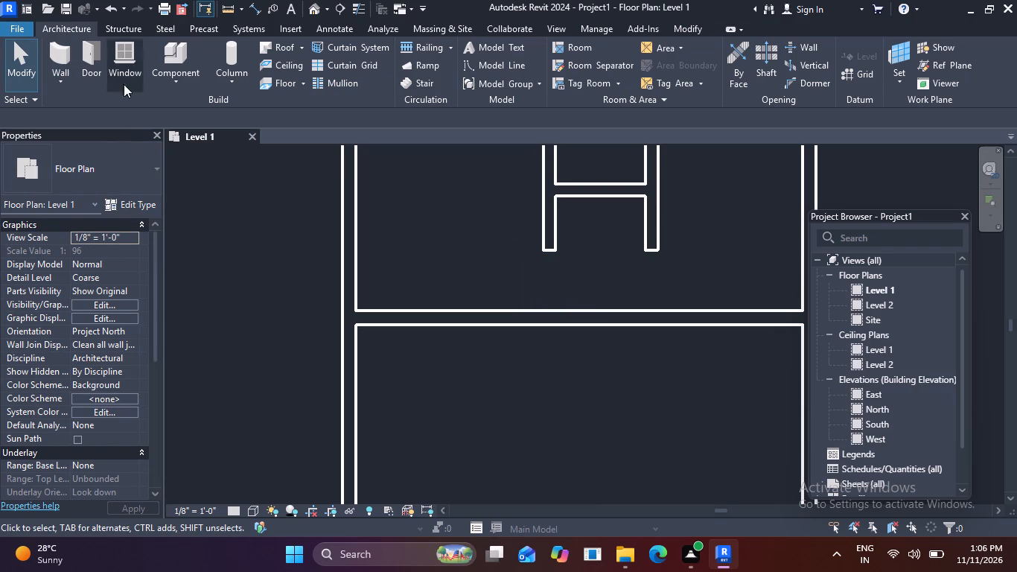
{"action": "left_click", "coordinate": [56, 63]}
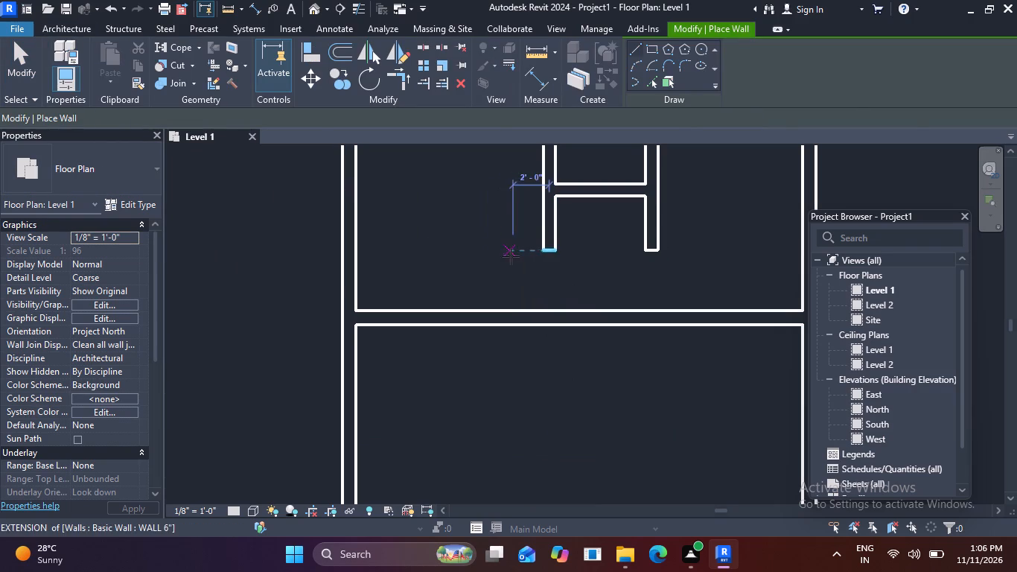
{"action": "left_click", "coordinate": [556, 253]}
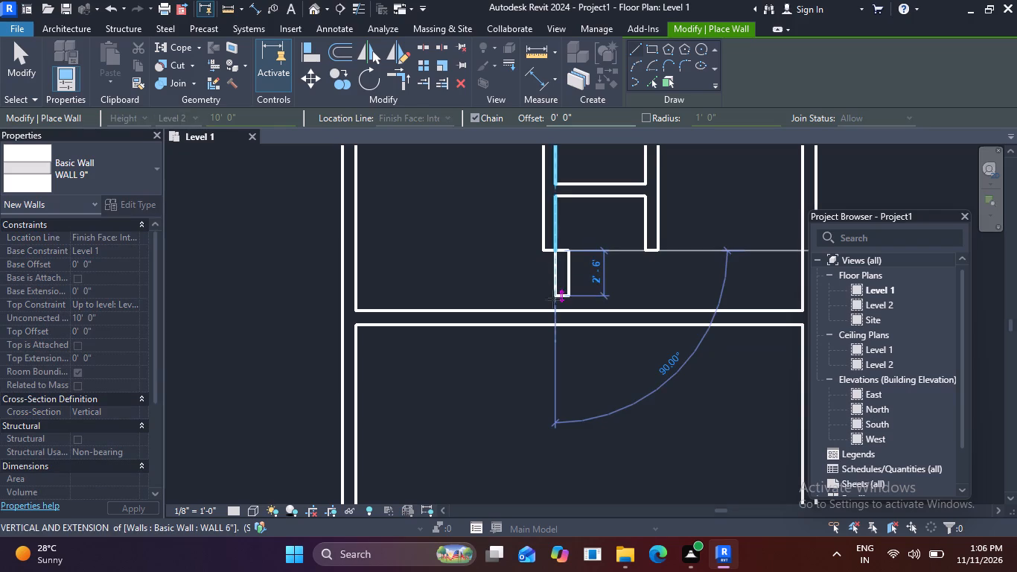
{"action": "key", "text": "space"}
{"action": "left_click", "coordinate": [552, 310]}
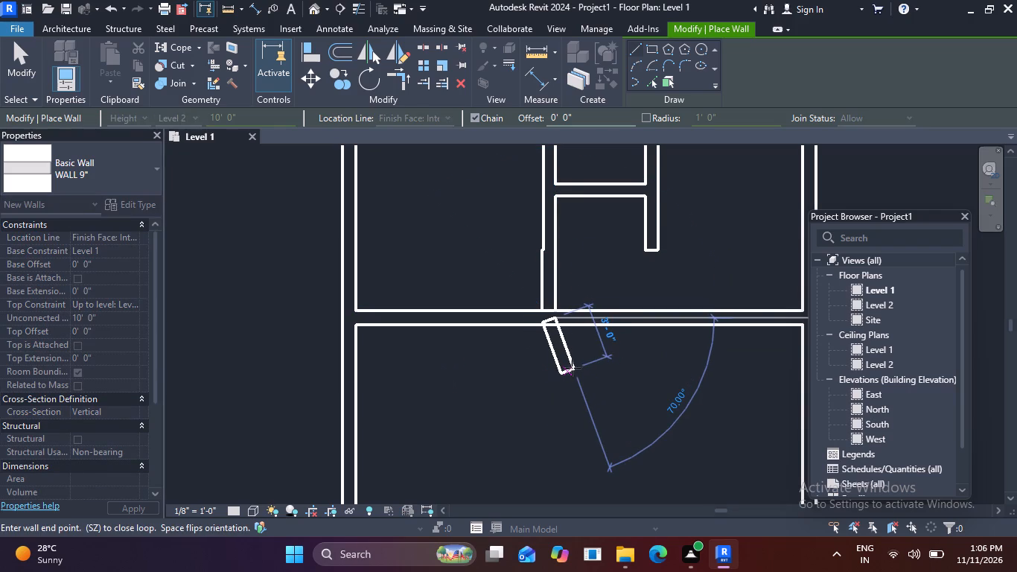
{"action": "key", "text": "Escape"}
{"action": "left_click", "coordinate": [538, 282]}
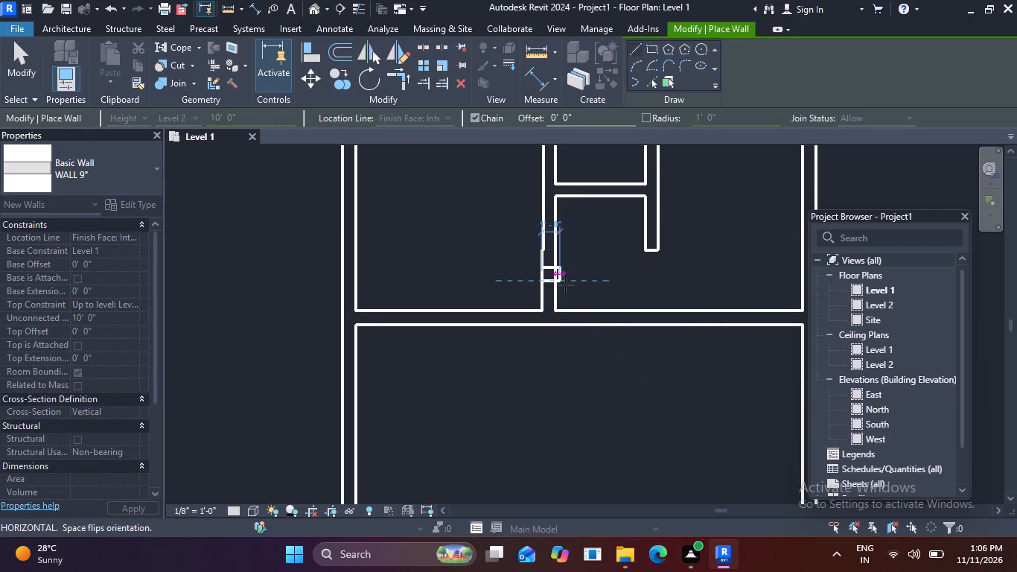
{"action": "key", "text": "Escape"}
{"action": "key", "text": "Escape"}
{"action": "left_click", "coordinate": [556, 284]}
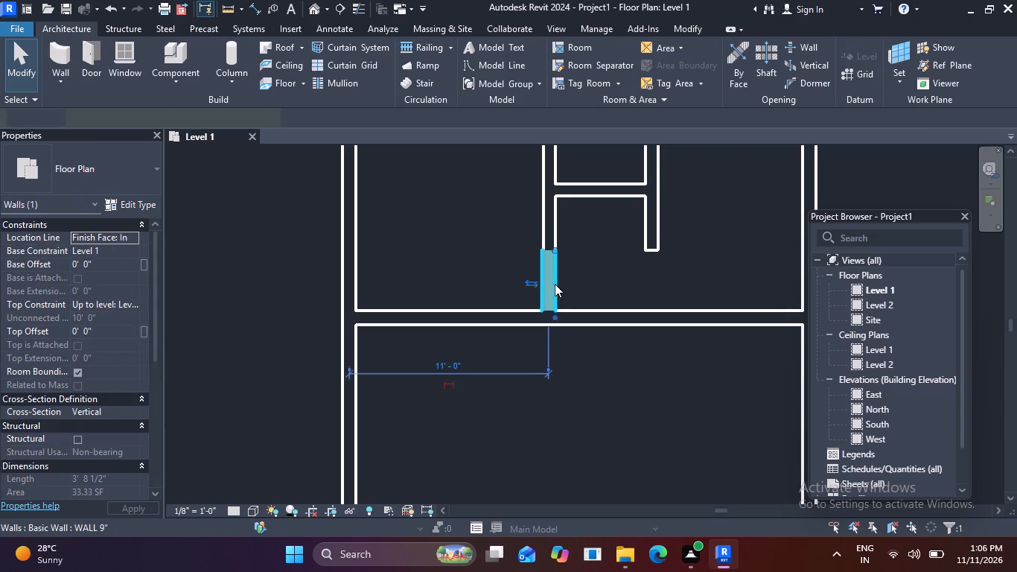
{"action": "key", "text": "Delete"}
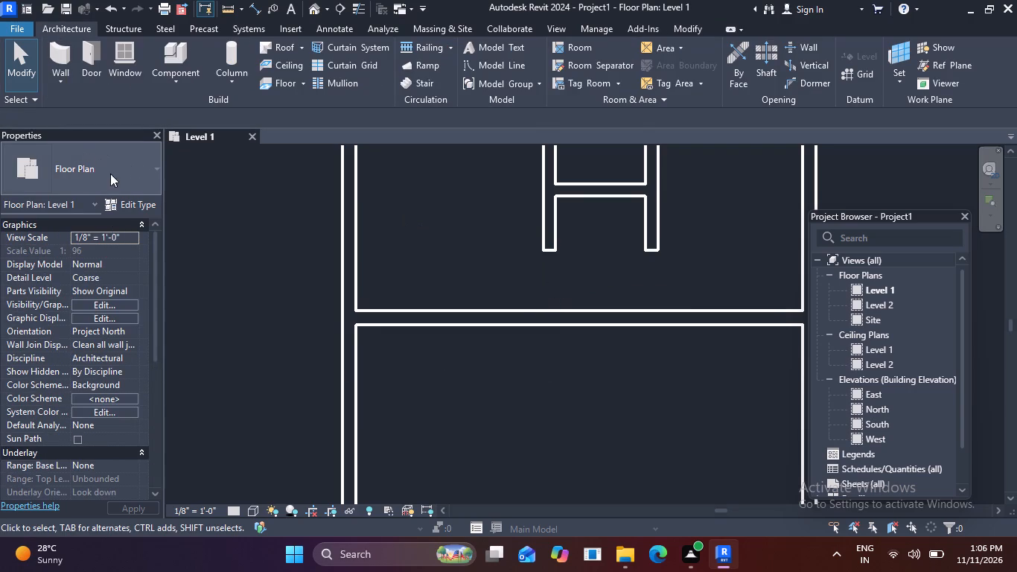
Create a similar WALL 6" from the left stub wall's free end, about 3'-4" down to the full-width partition.
{"action": "left_click", "coordinate": [547, 223]}
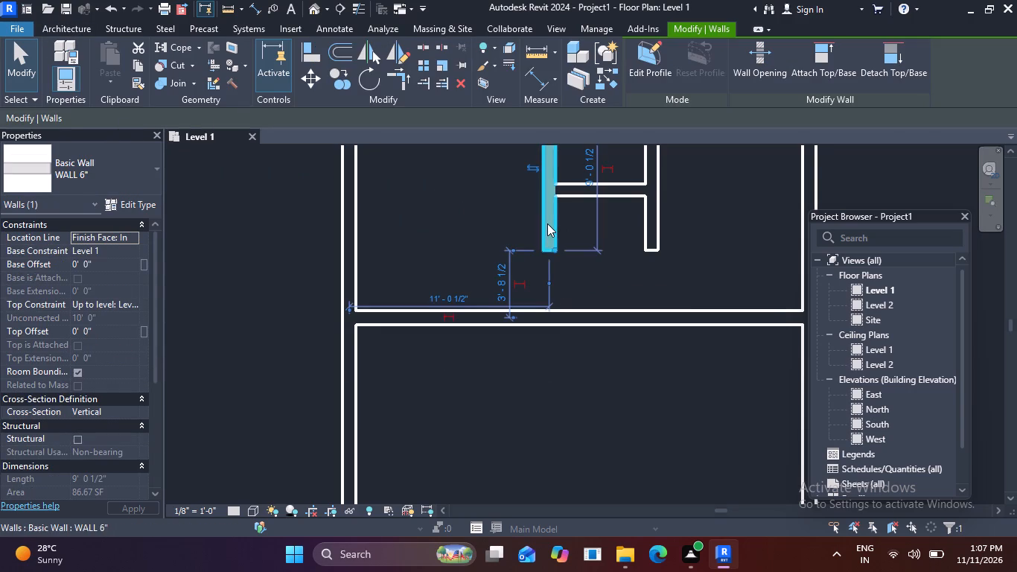
{"action": "key", "text": "c"}
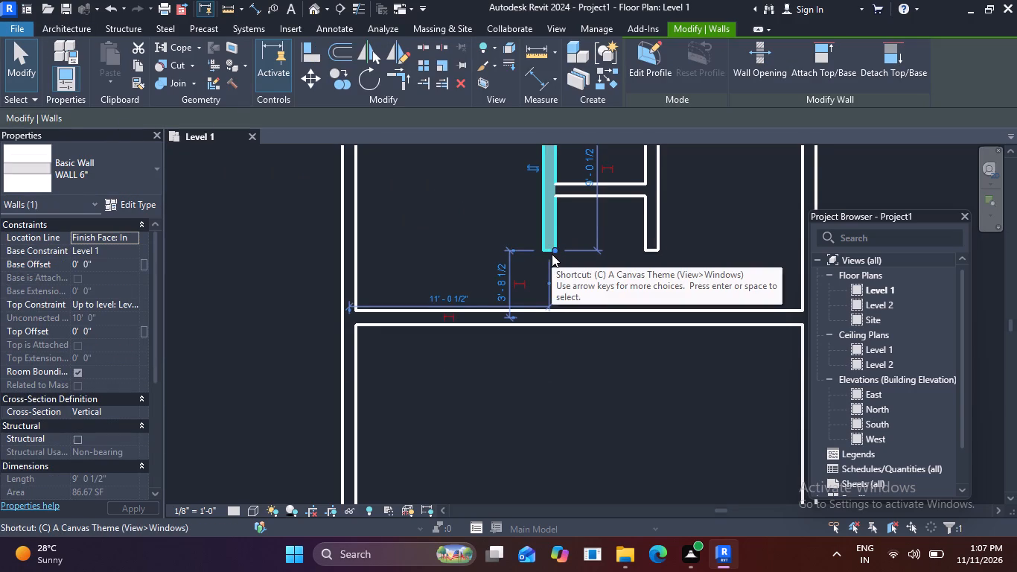
{"action": "key", "text": "s"}
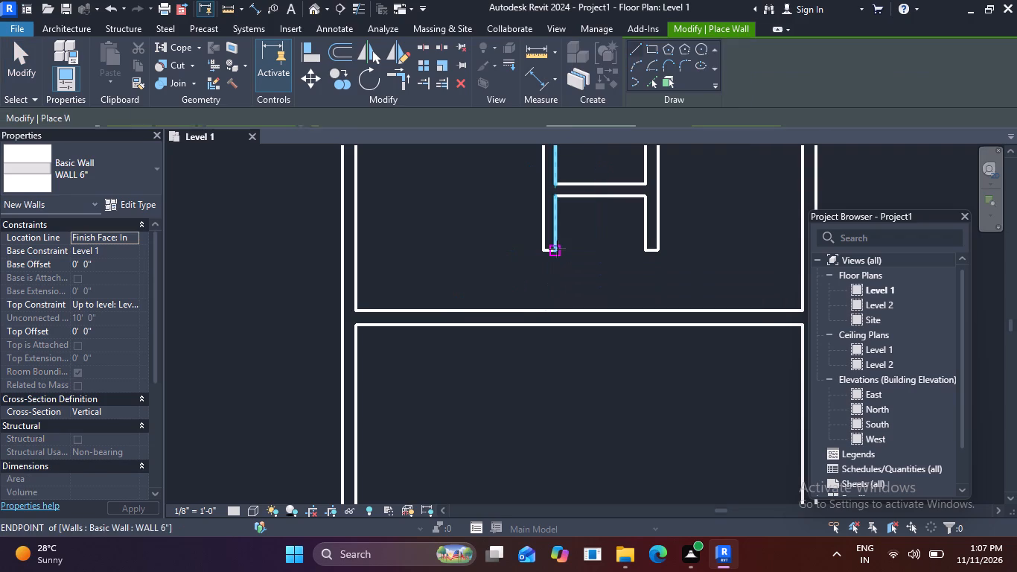
{"action": "left_click", "coordinate": [557, 249]}
{"action": "key", "text": "space"}
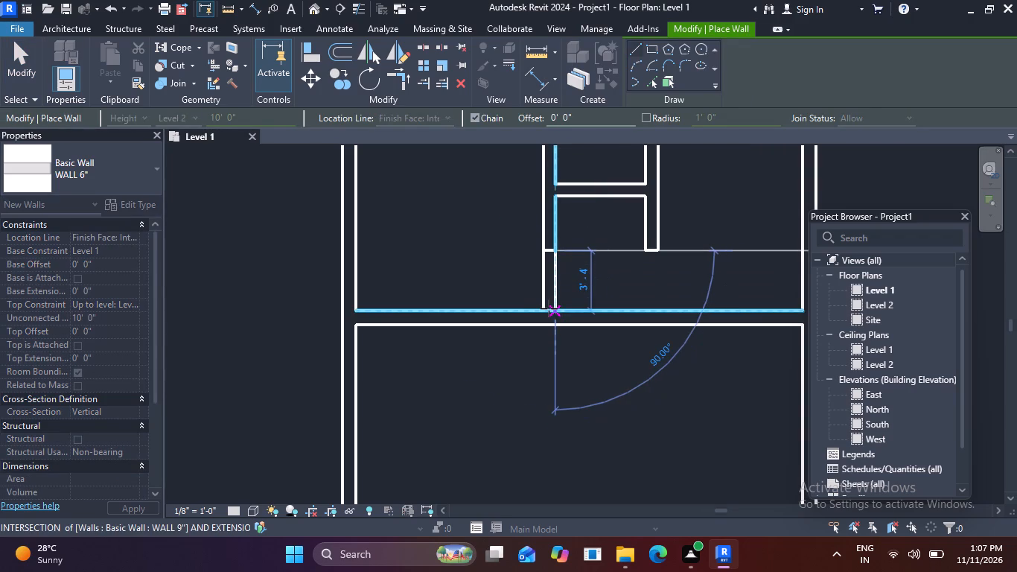
{"action": "left_click", "coordinate": [549, 308]}
{"action": "key", "text": "Escape"}
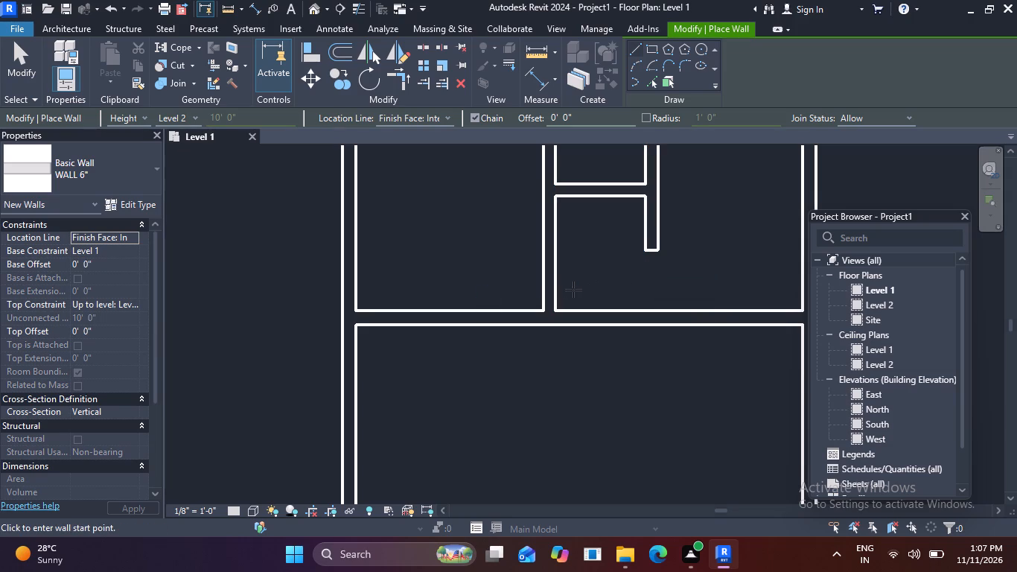
{"action": "key", "text": "Escape"}
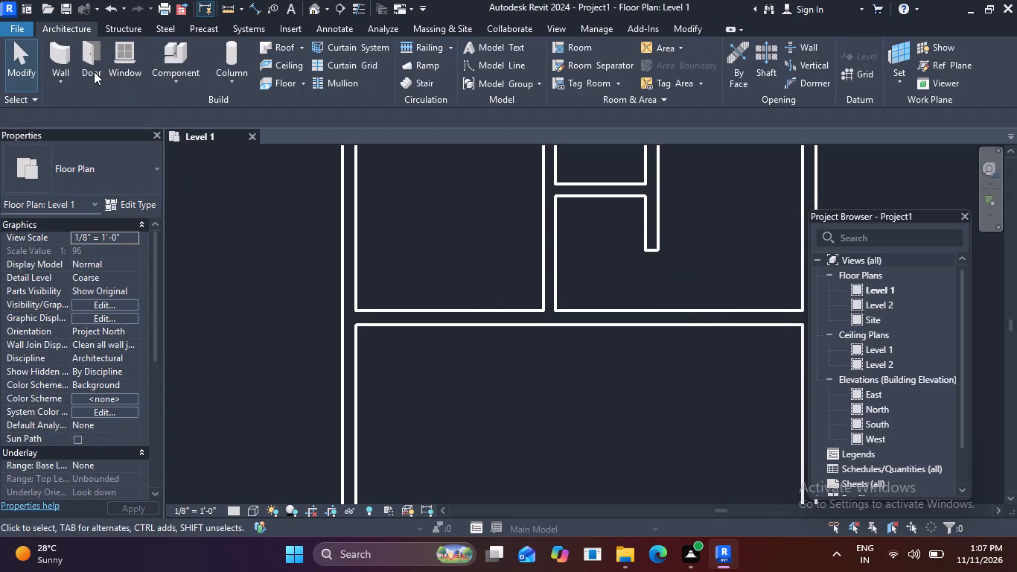
Place a Single-Flush 36" x 84" door in the extended stub wall, centred 2'-6" from the full-width partition, opening into the left room.
{"action": "left_click", "coordinate": [87, 51]}
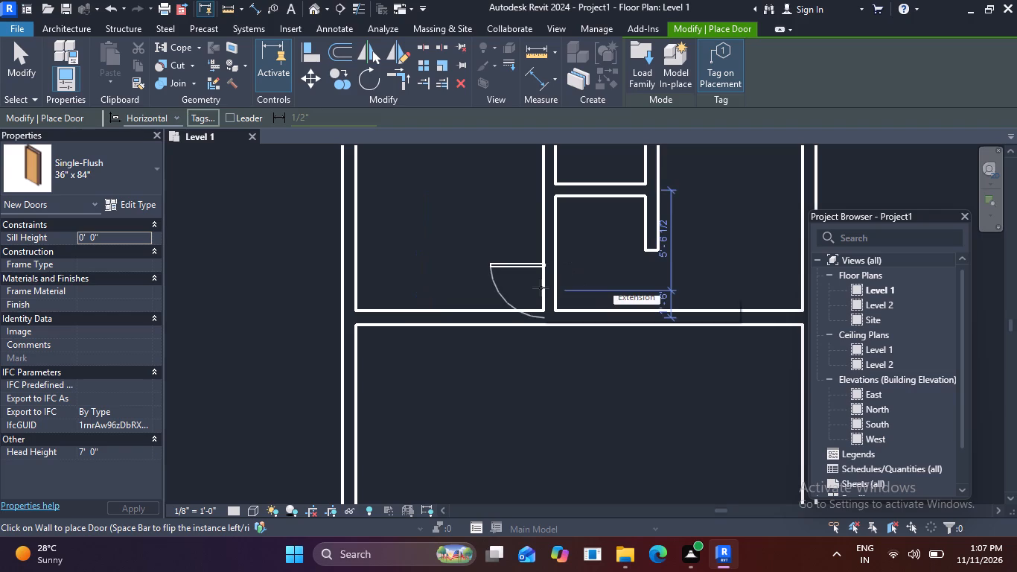
{"action": "key", "text": "space"}
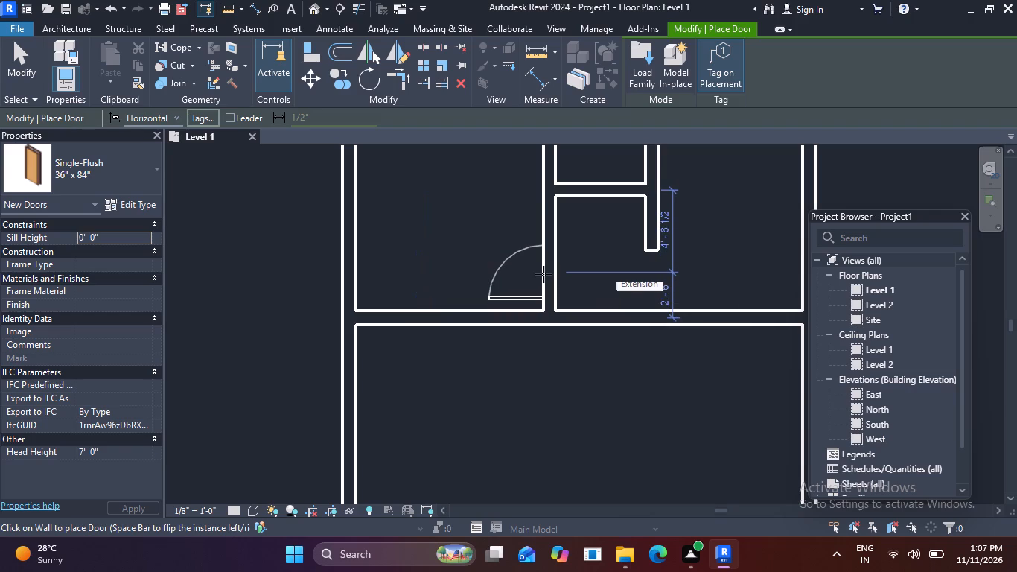
{"action": "left_click", "coordinate": [543, 275]}
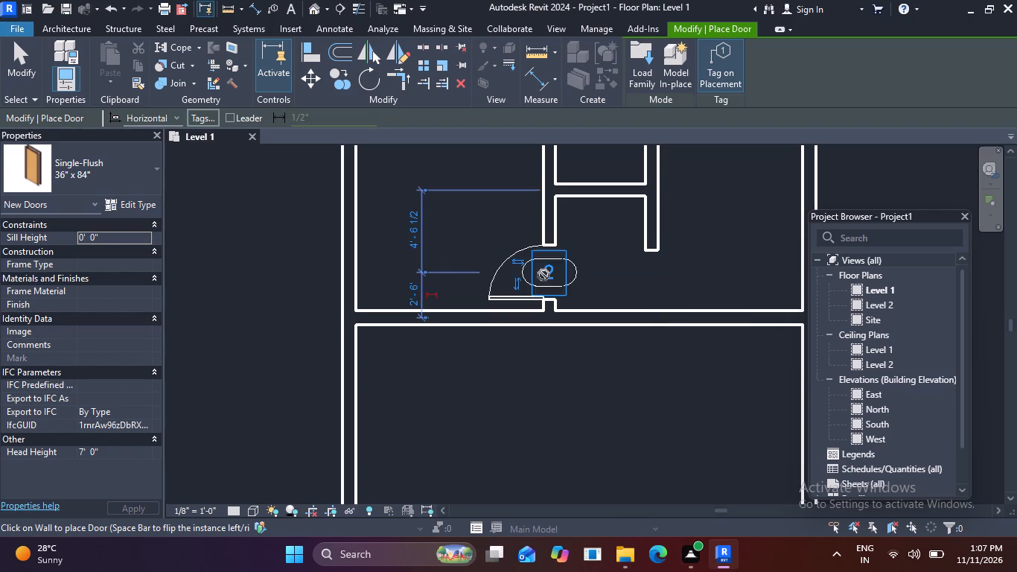
{"action": "scroll", "coordinate": [619, 265], "scroll_direction": "down", "scroll_amount": 3}
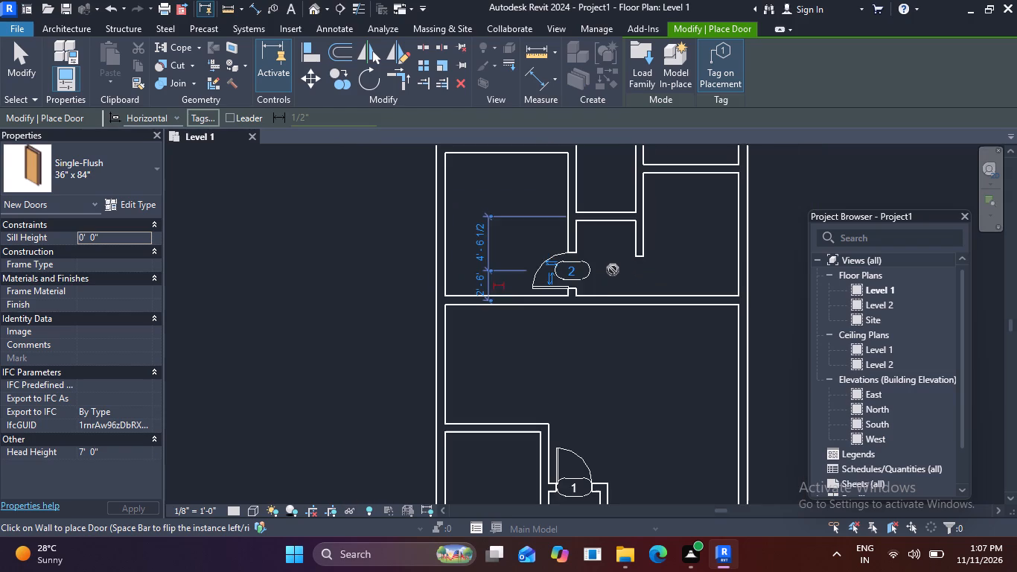
{"action": "middle_click_drag", "start_coordinate": [619, 279], "coordinate": [594, 209]}
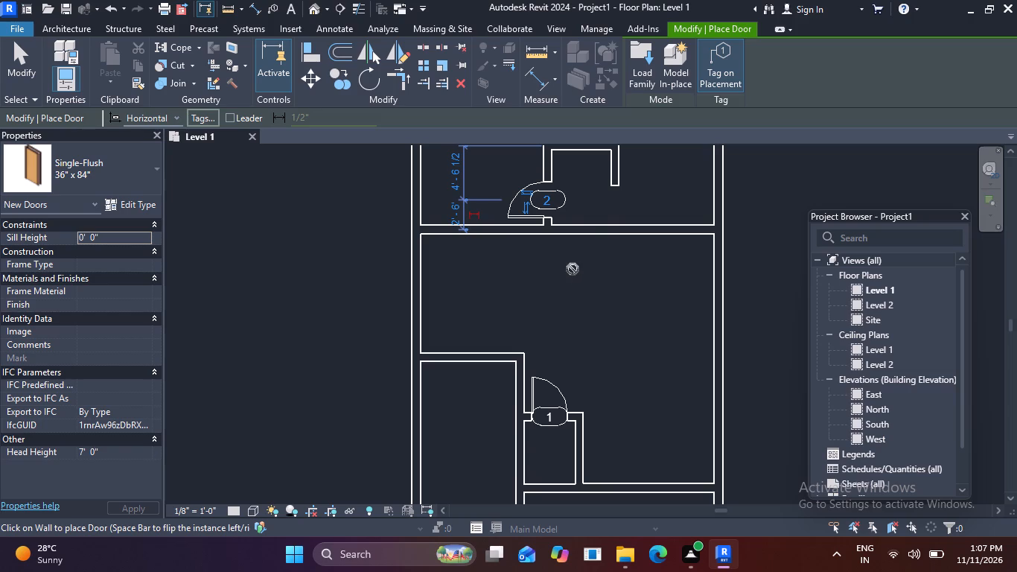
{"action": "key", "text": "Escape"}
{"action": "key", "text": "Escape"}
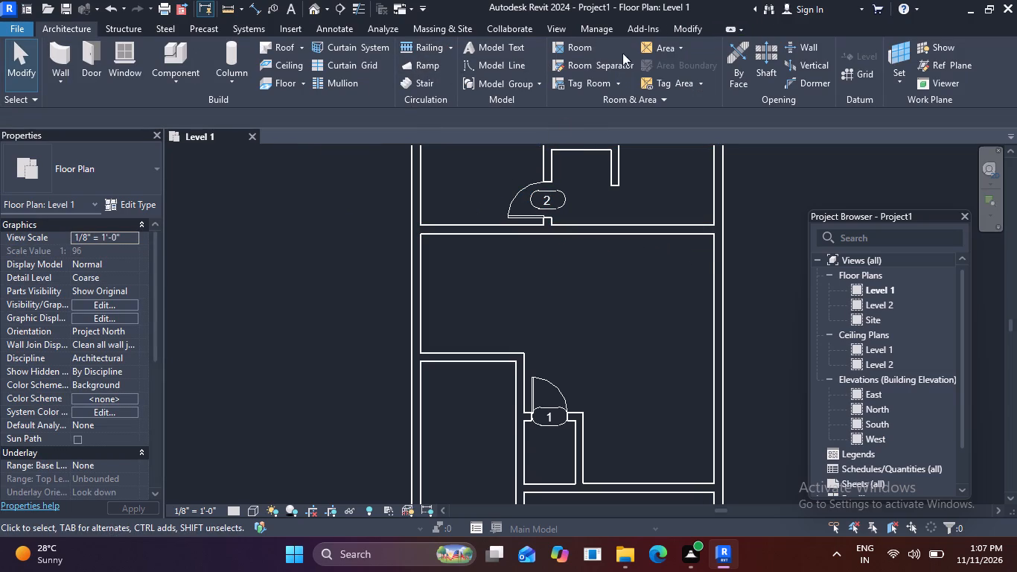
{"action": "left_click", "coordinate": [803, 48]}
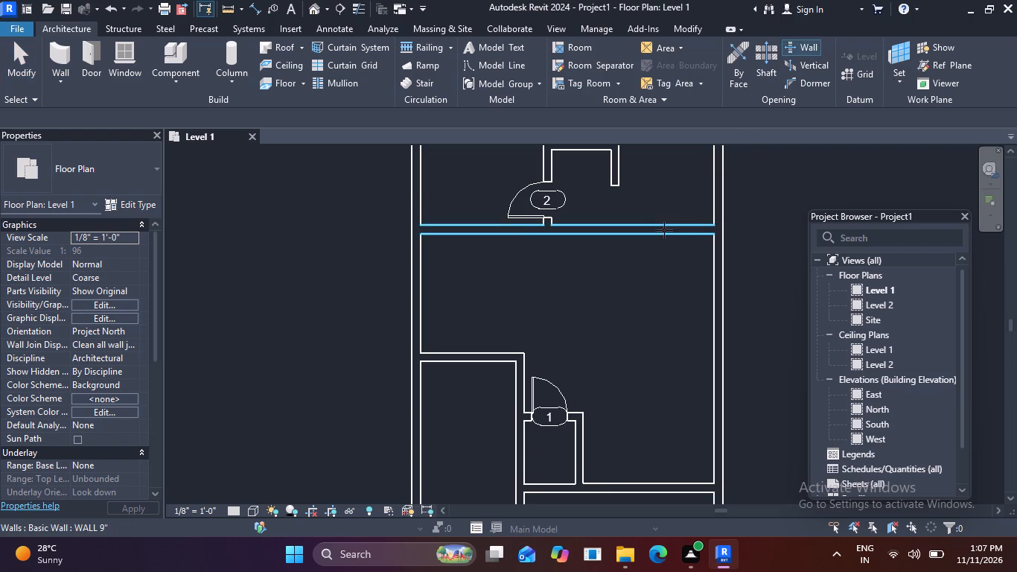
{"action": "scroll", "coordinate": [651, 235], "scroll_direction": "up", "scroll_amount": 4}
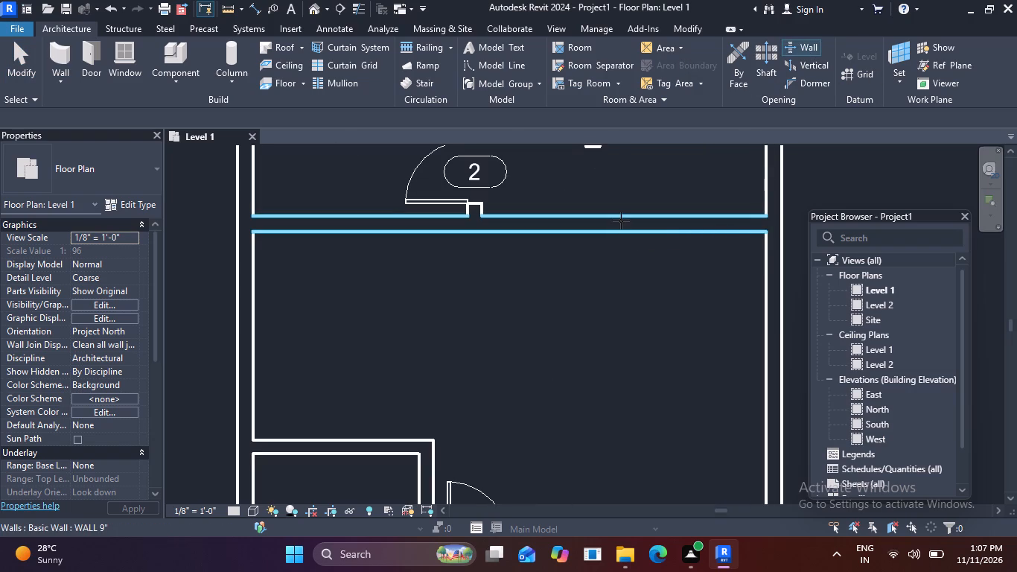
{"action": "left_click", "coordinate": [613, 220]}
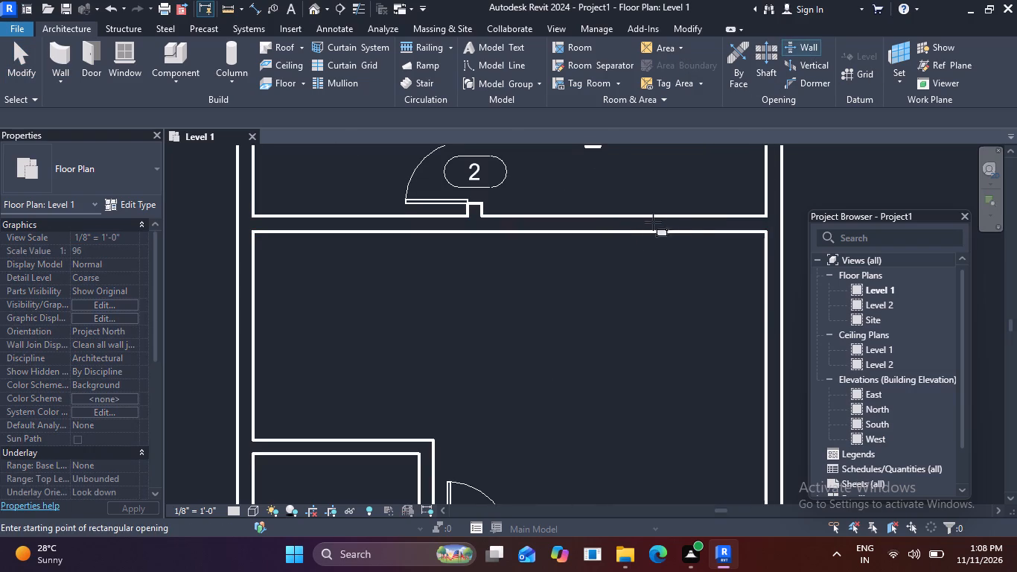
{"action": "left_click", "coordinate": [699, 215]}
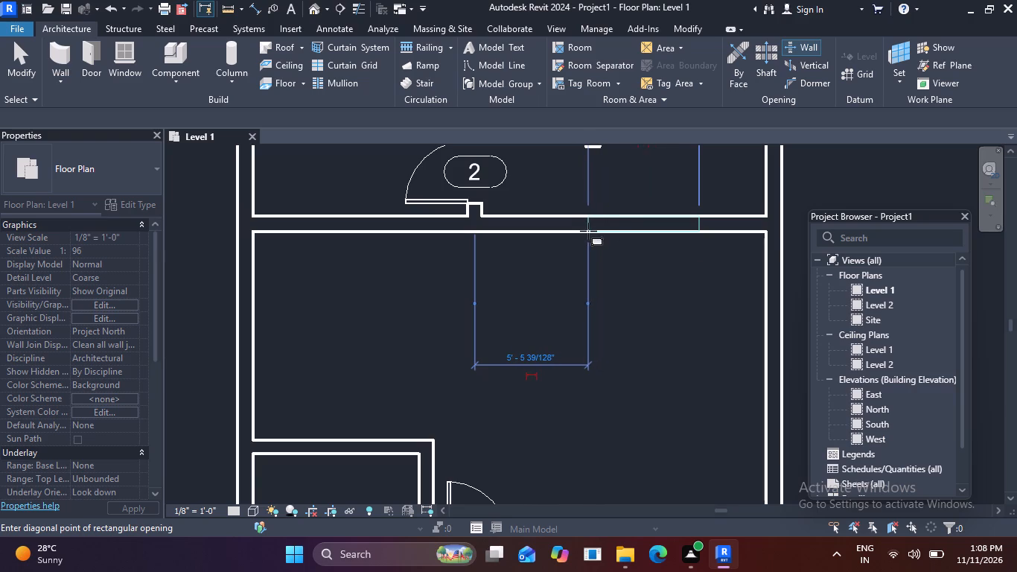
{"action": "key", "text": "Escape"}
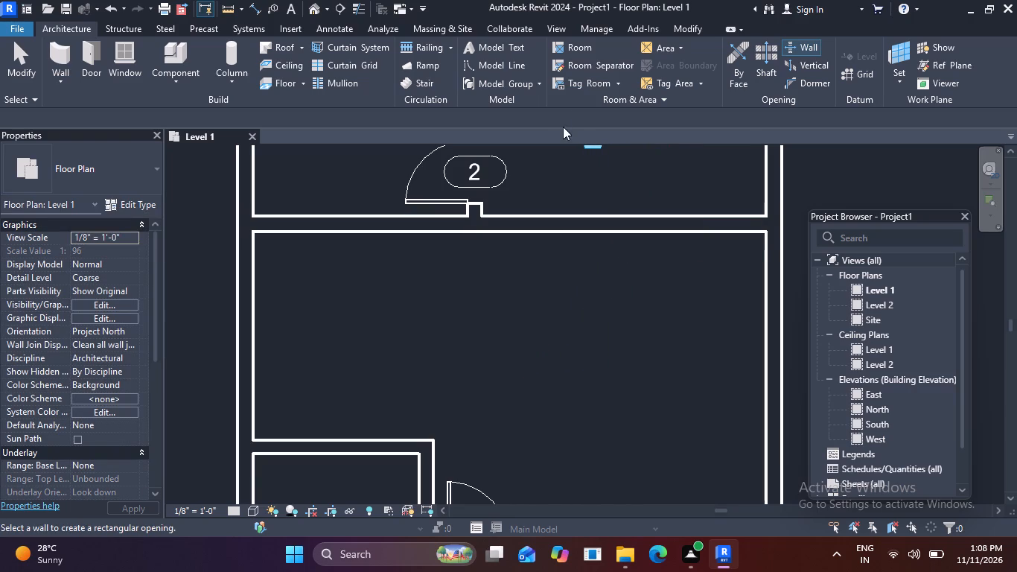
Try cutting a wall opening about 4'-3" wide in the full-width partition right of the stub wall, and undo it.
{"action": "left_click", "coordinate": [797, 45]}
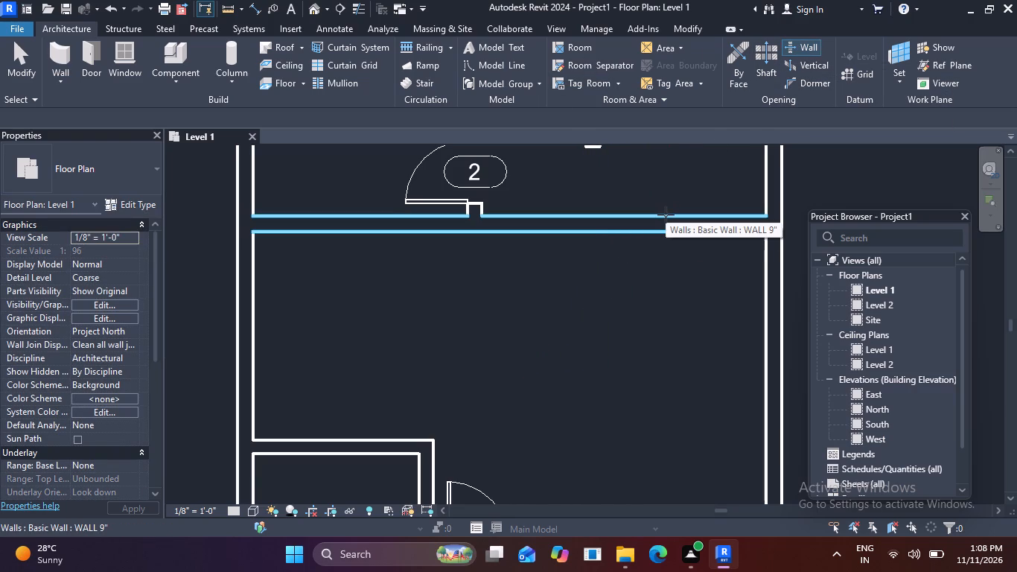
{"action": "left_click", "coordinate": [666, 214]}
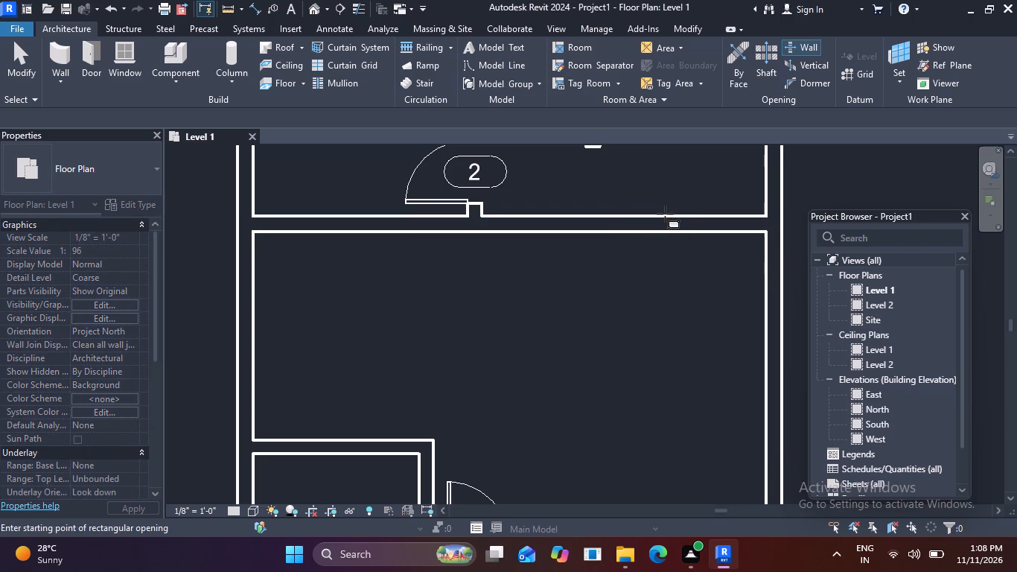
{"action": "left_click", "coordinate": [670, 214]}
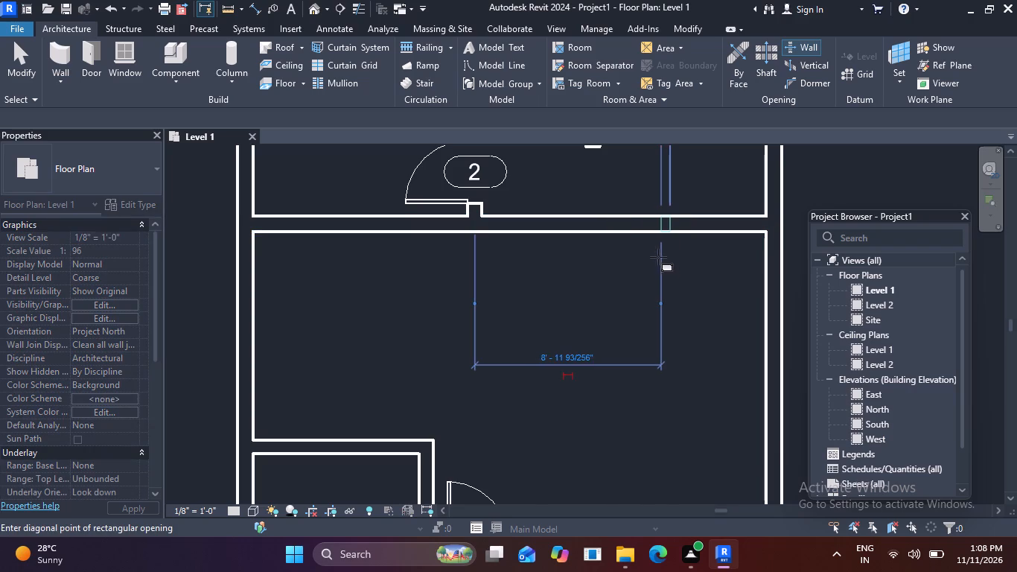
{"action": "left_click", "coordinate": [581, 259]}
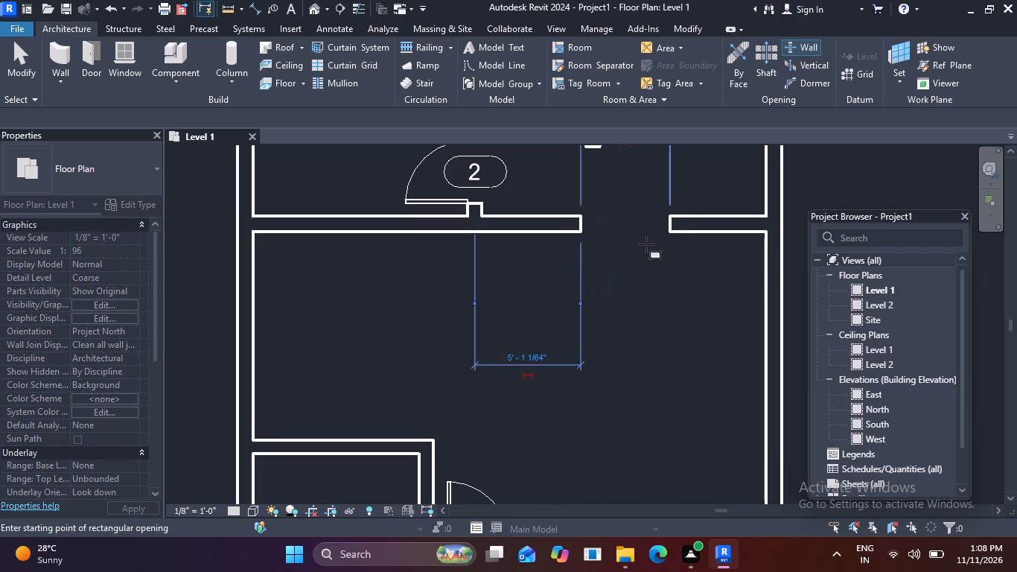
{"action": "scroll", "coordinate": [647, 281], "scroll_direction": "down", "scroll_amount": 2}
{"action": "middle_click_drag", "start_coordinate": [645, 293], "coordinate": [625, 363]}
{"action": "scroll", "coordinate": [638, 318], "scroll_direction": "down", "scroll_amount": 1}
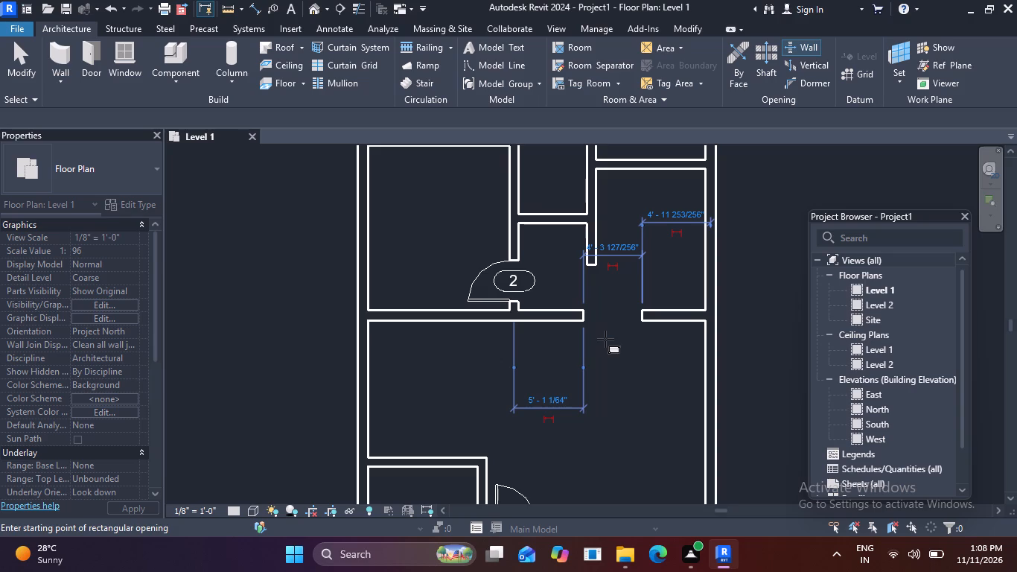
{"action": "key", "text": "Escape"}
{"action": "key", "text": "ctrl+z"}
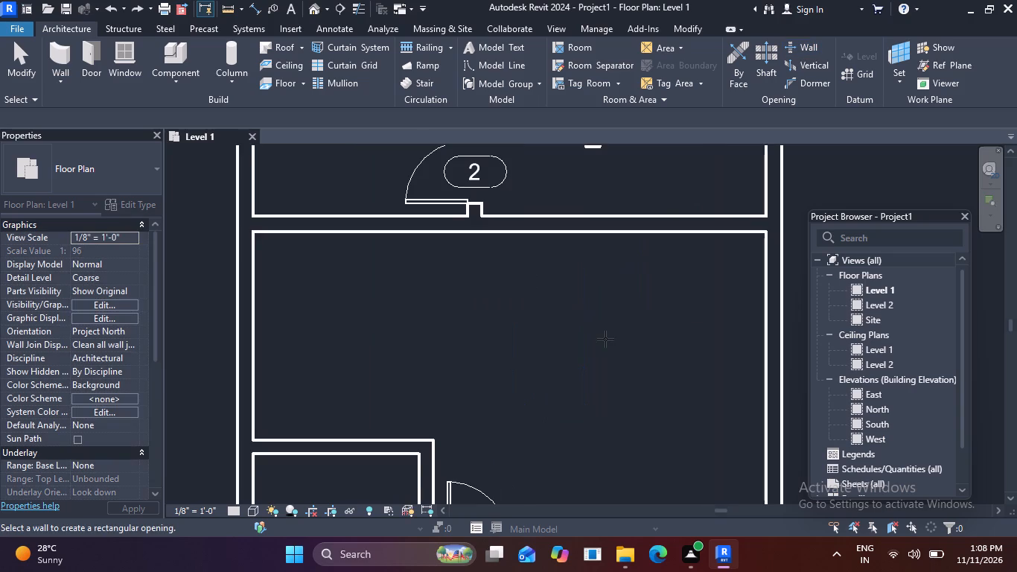
Cut a rectangular wall opening about 3'-0" wide in the full-width partition, about 3'-6" from the right exterior wall.
{"action": "middle_click_drag", "start_coordinate": [630, 314], "coordinate": [564, 411]}
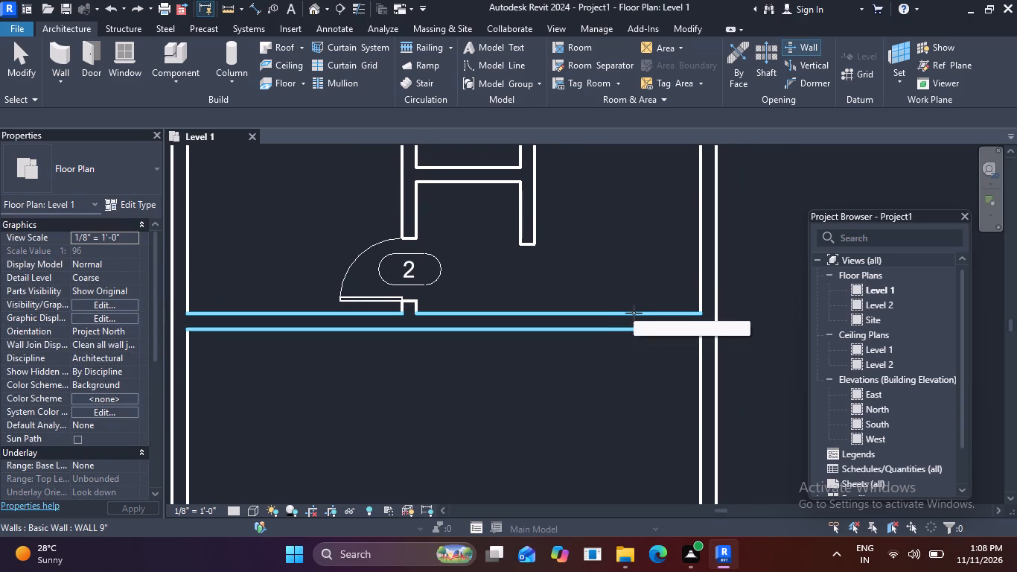
{"action": "left_click", "coordinate": [634, 313]}
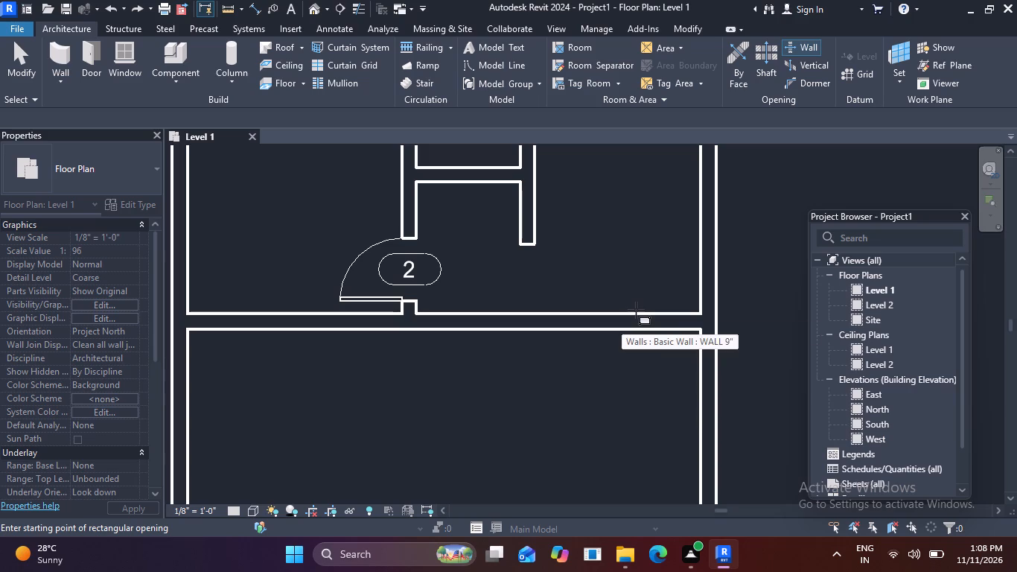
{"action": "left_click", "coordinate": [636, 310]}
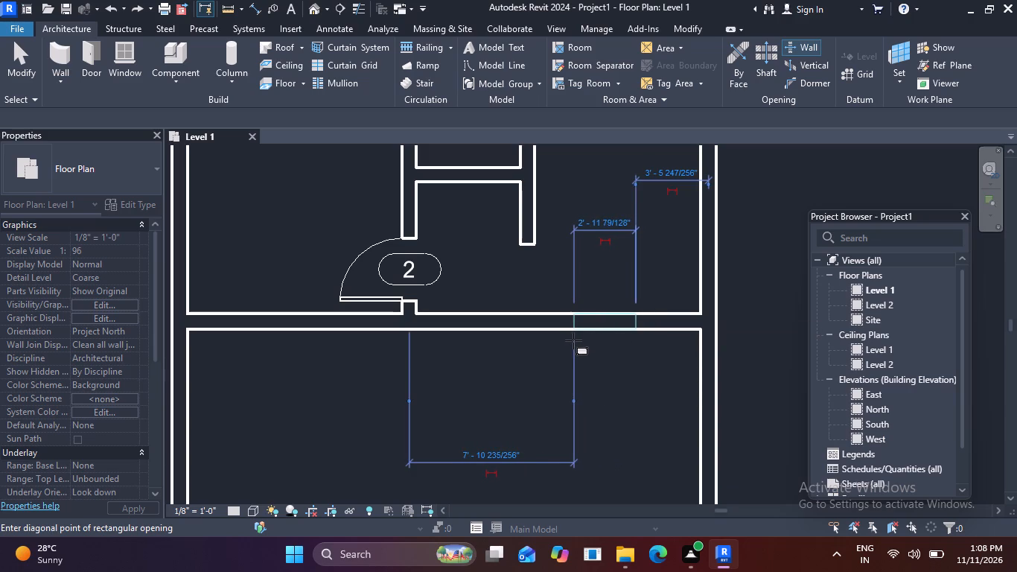
{"action": "left_click", "coordinate": [574, 342]}
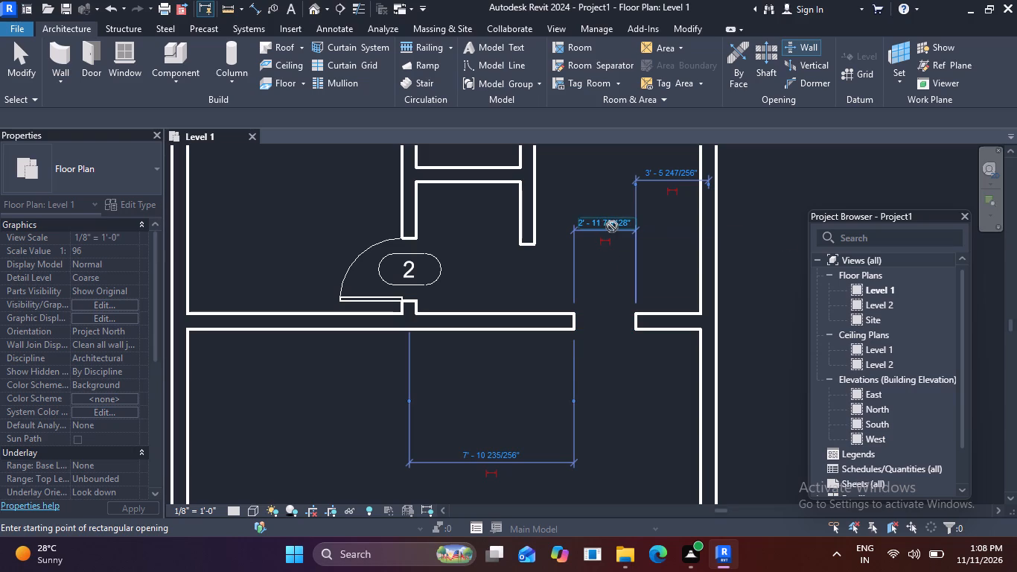
{"action": "key", "text": "Escape"}
{"action": "key", "text": "Escape"}
Set the width of the full-width partition's opening to 3'.
{"action": "left_click", "coordinate": [592, 310]}
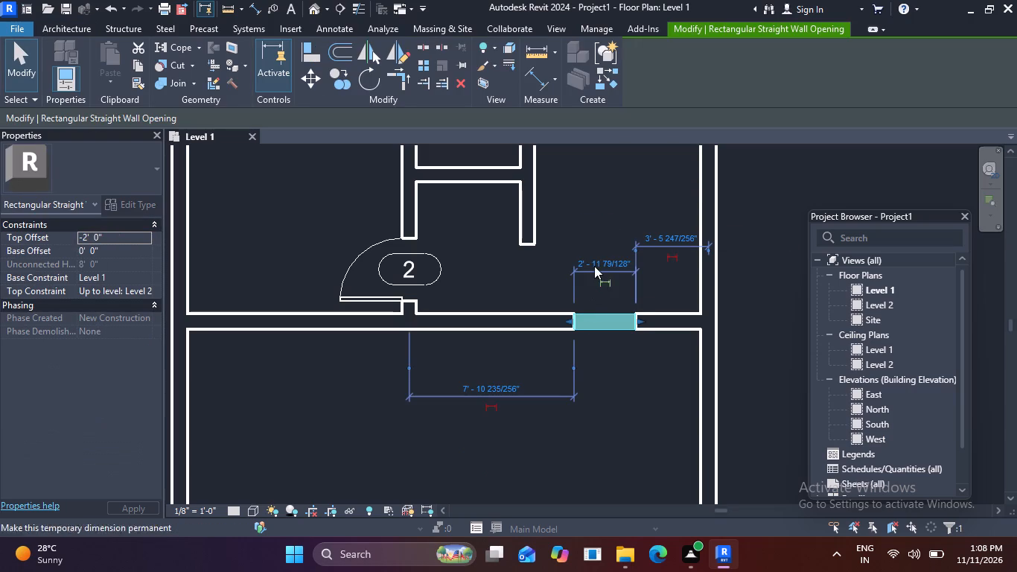
{"action": "left_click", "coordinate": [594, 264]}
{"action": "key", "text": "BackSpace"}
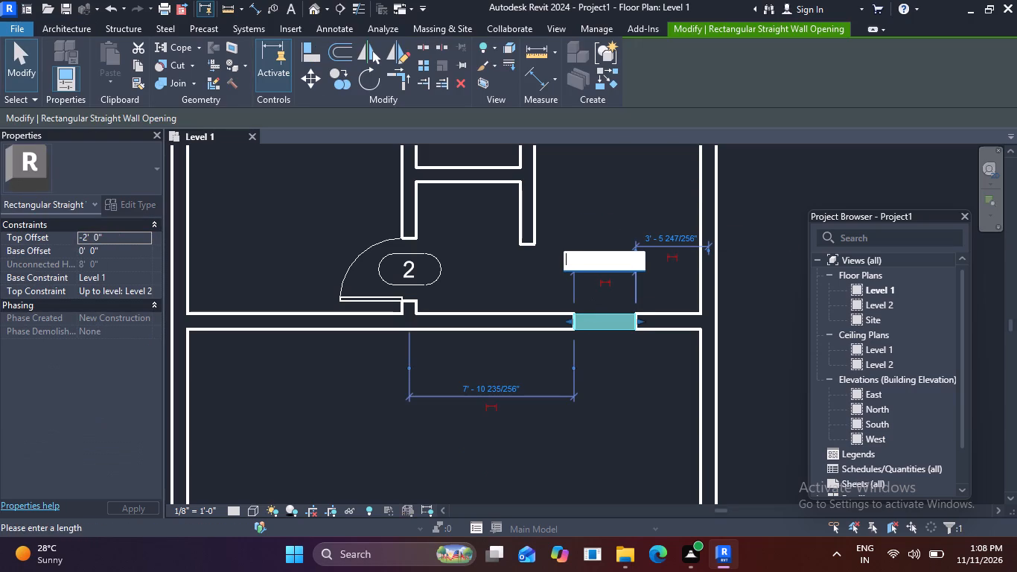
{"action": "key", "text": "2"}
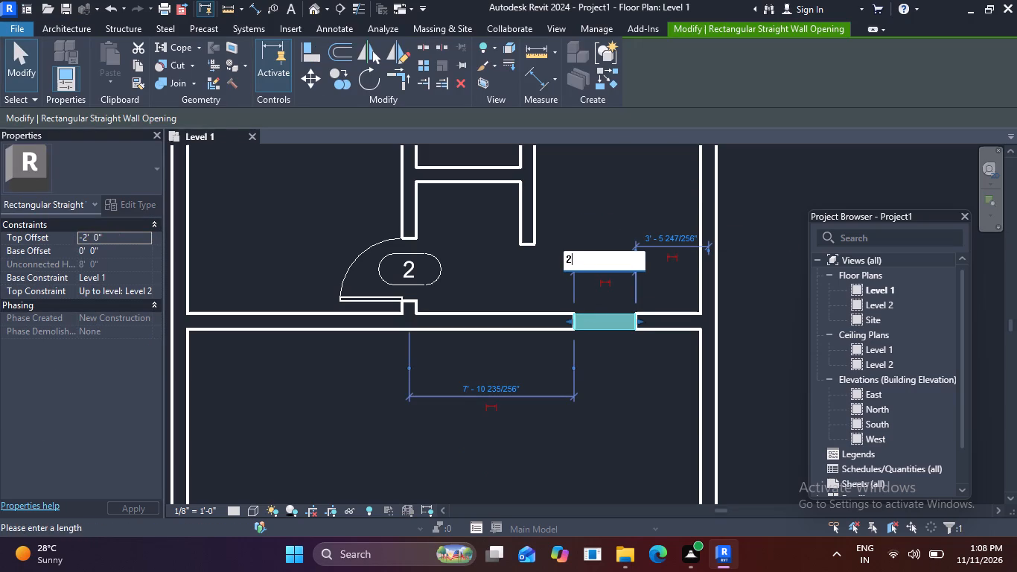
{"action": "key", "text": "BackSpace"}
{"action": "type", "text": "3'"}
{"action": "key", "text": "Return"}
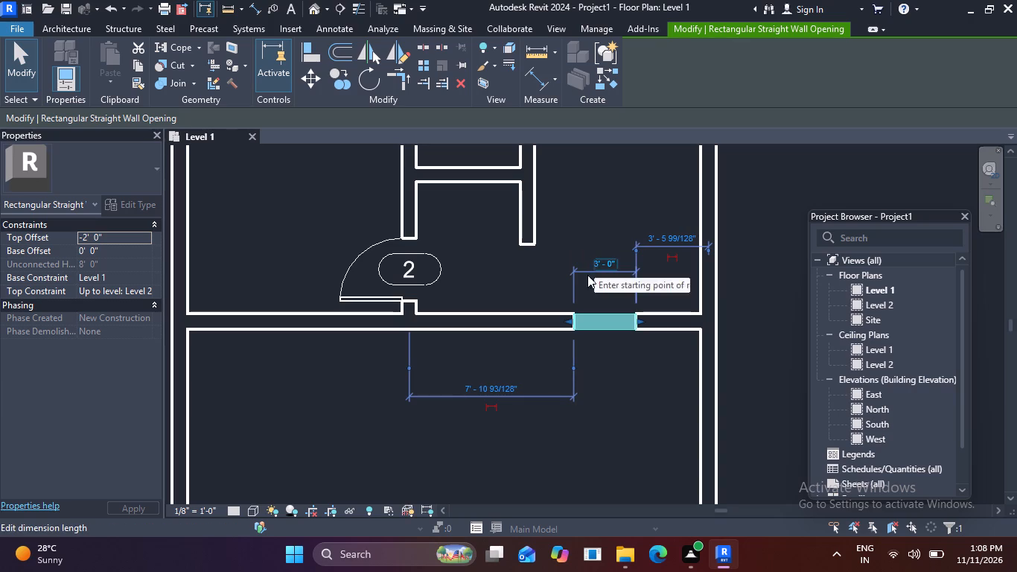
{"action": "key", "text": "Escape"}
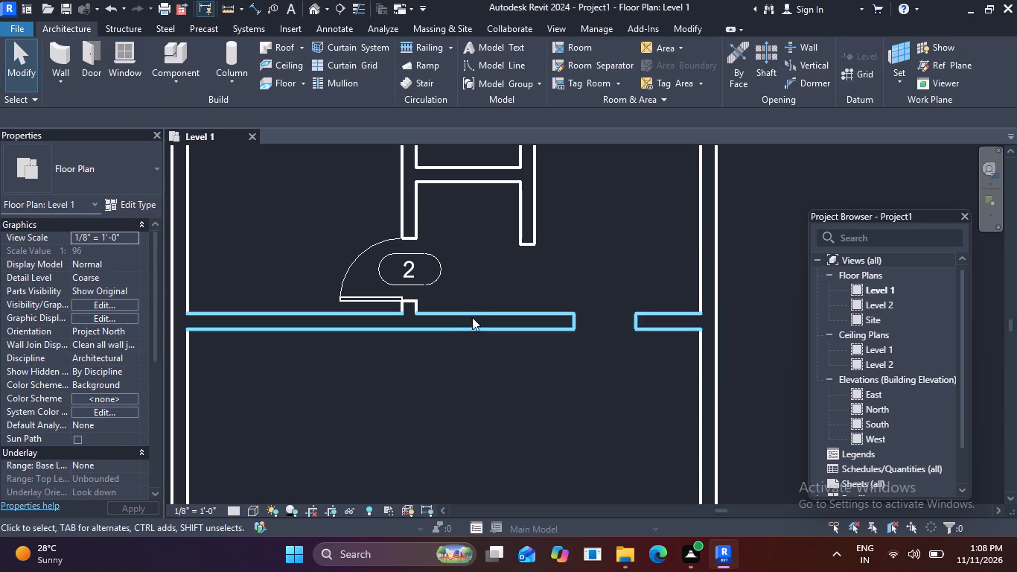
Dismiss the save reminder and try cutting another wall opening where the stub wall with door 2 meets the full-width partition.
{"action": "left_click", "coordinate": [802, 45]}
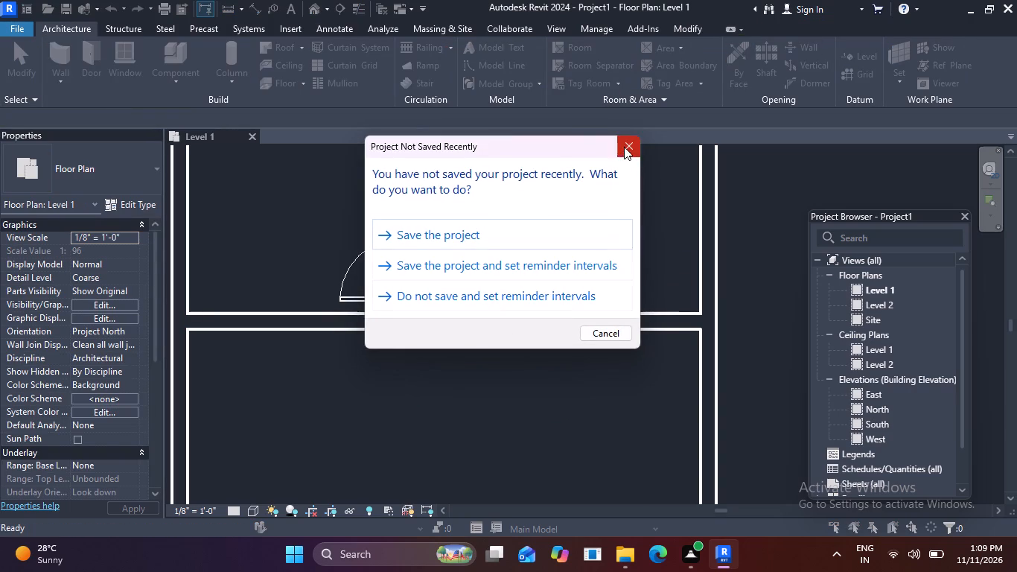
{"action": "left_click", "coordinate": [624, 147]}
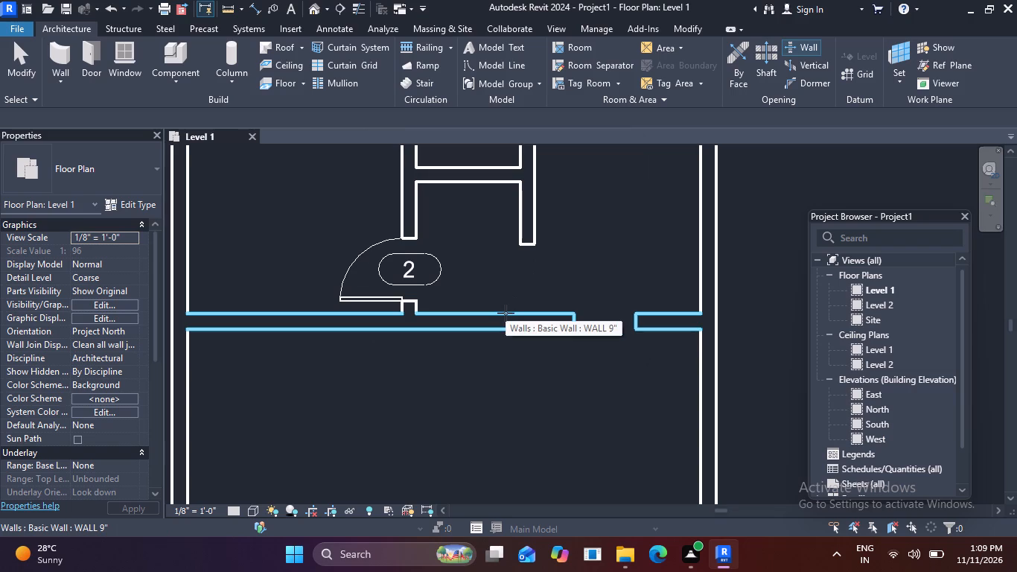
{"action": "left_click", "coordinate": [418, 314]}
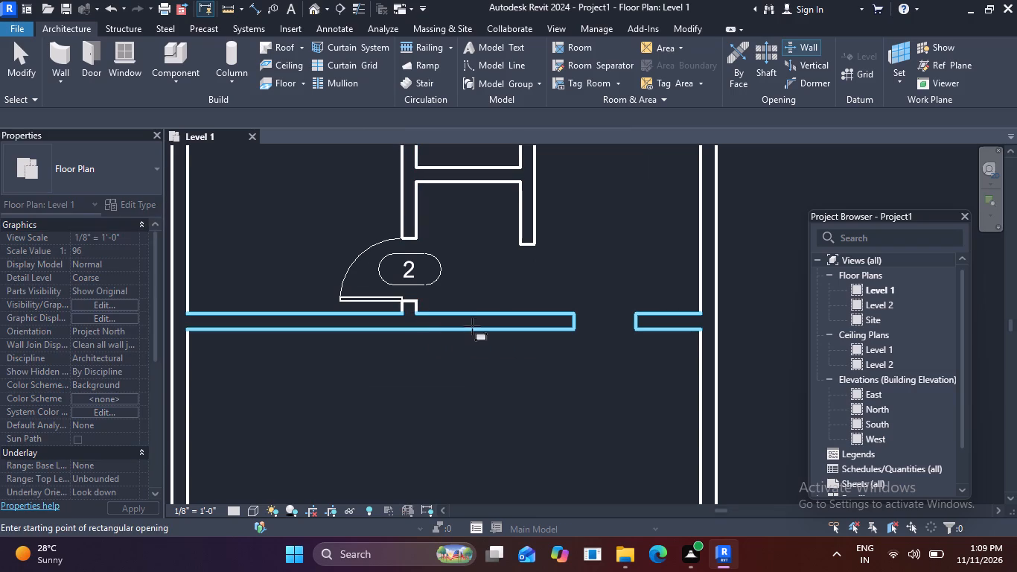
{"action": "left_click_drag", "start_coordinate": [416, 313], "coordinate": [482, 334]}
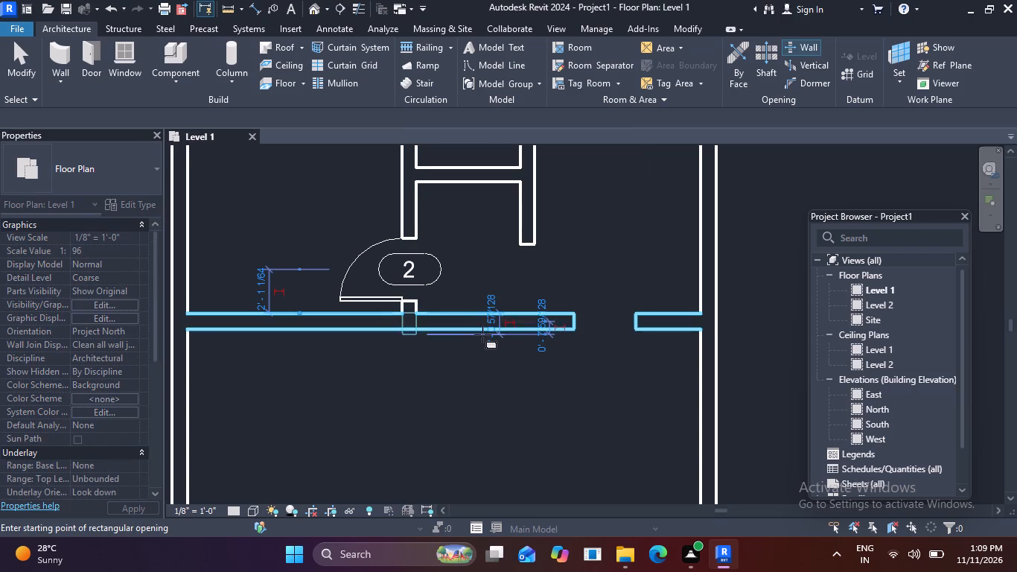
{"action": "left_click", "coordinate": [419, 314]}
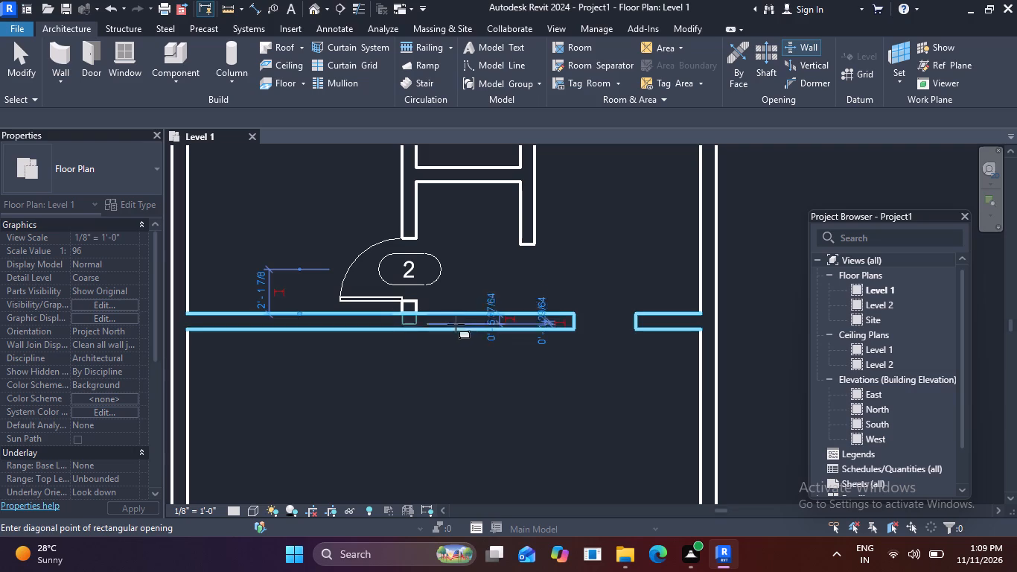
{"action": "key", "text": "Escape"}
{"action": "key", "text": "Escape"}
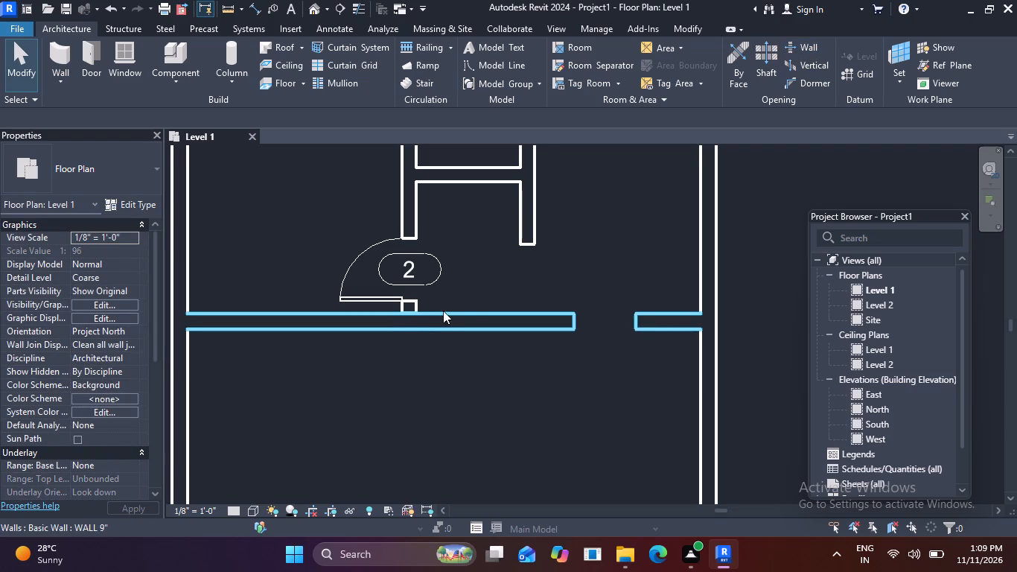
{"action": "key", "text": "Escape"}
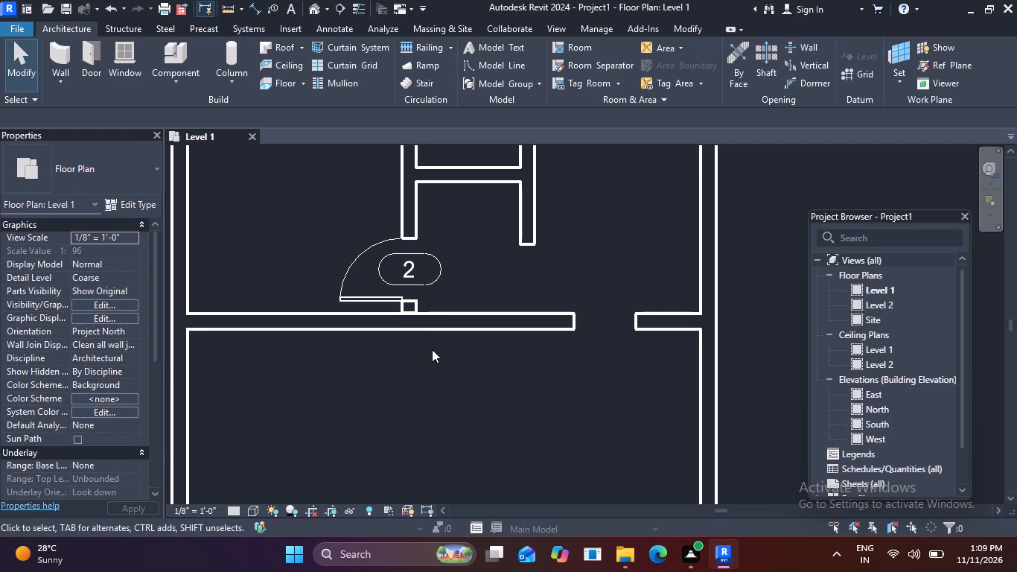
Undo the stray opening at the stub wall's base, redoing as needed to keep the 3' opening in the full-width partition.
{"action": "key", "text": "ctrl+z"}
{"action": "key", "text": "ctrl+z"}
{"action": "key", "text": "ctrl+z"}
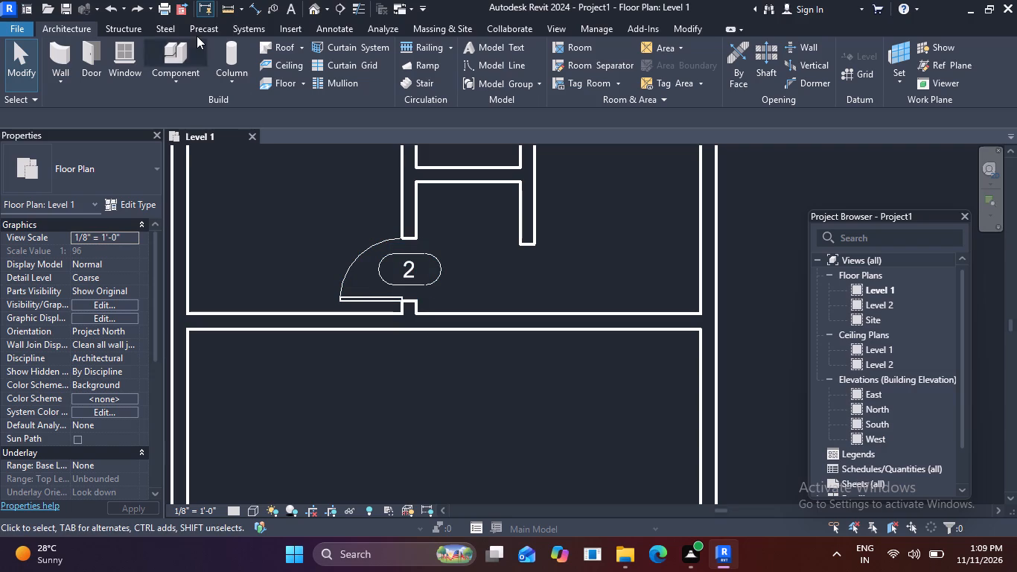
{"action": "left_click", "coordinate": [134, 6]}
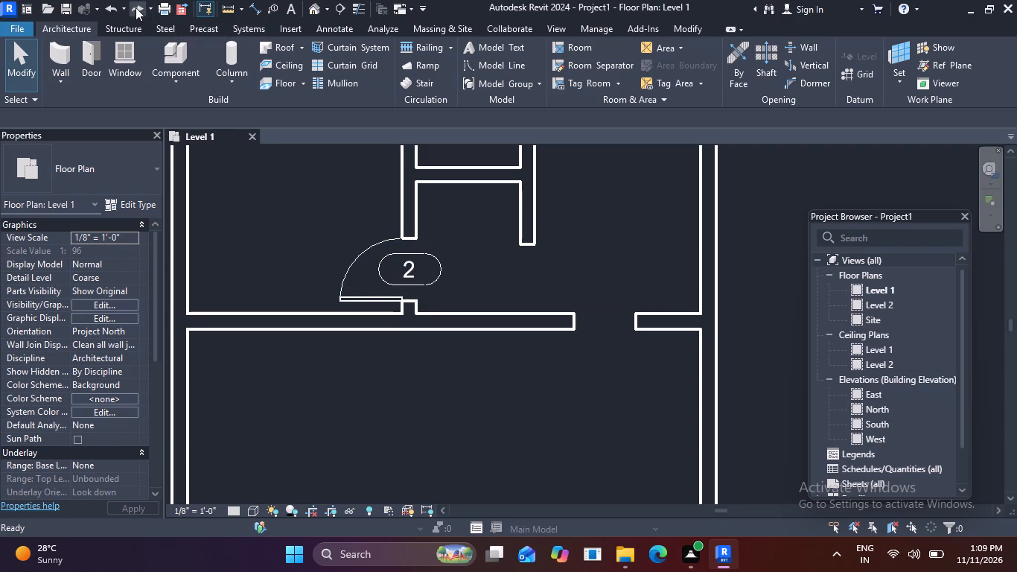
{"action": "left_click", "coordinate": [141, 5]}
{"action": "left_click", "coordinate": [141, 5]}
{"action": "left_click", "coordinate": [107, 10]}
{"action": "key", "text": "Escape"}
Cut a rectangular wall opening about 3'-6" wide in the full-width partition, starting about 7" right of the centreline of door 2's stub wall.
{"action": "scroll", "coordinate": [423, 317], "scroll_direction": "up", "scroll_amount": 4}
{"action": "key", "text": "Escape"}
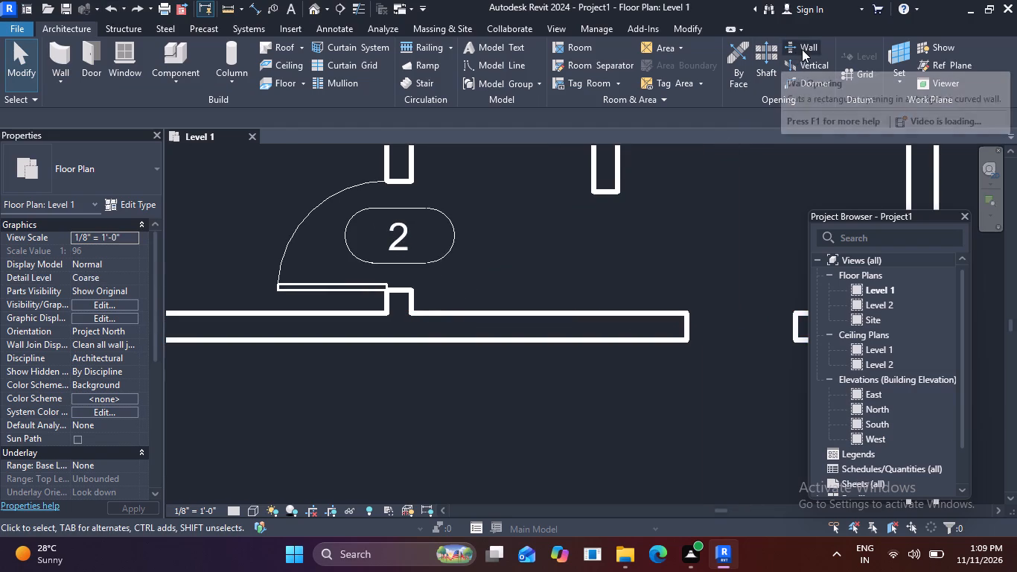
{"action": "left_click", "coordinate": [804, 47]}
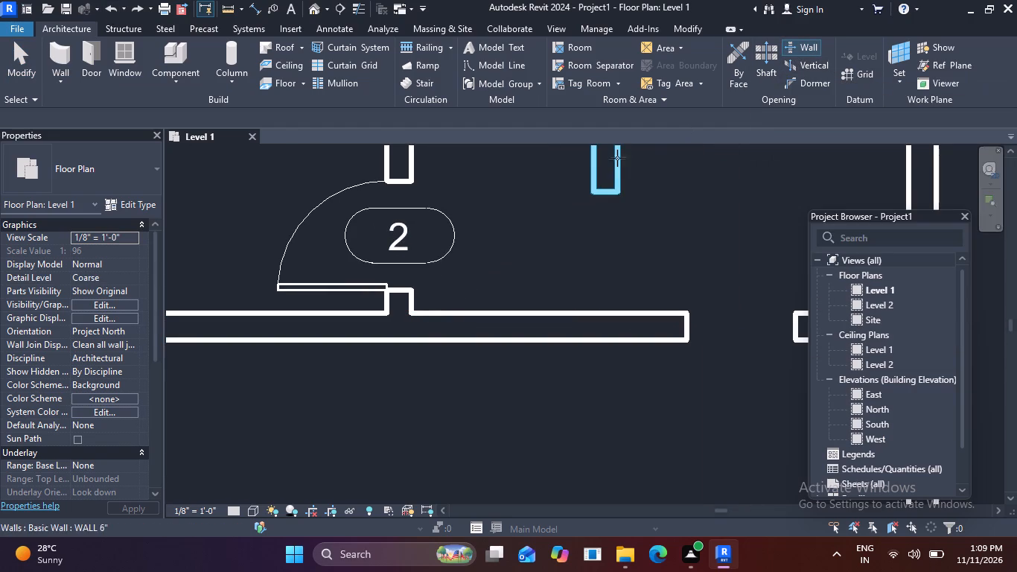
{"action": "scroll", "coordinate": [410, 334], "scroll_direction": "up", "scroll_amount": 3}
{"action": "left_click_drag", "start_coordinate": [418, 302], "coordinate": [498, 344]}
{"action": "left_click", "coordinate": [424, 302]}
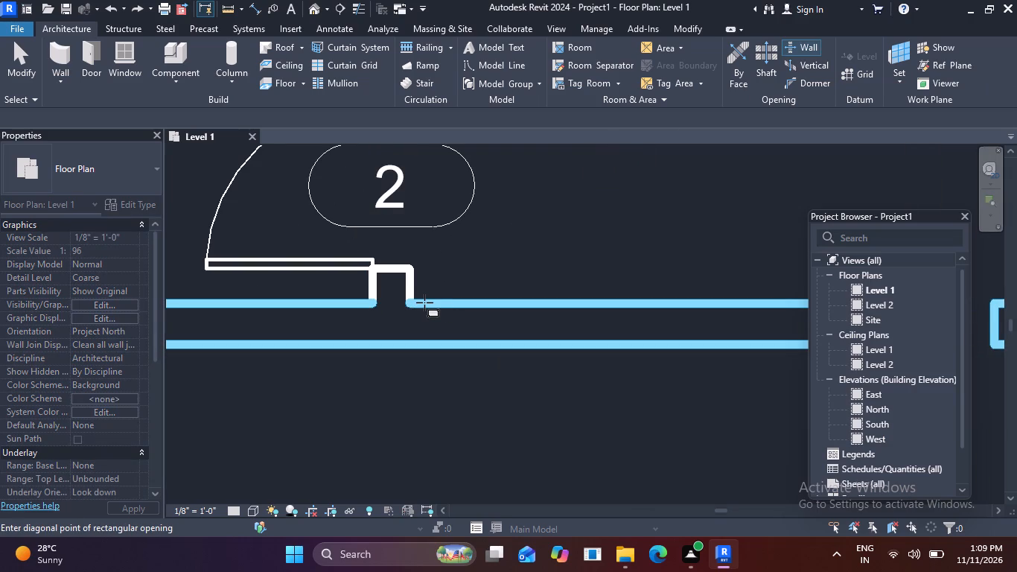
{"action": "left_click", "coordinate": [424, 302]}
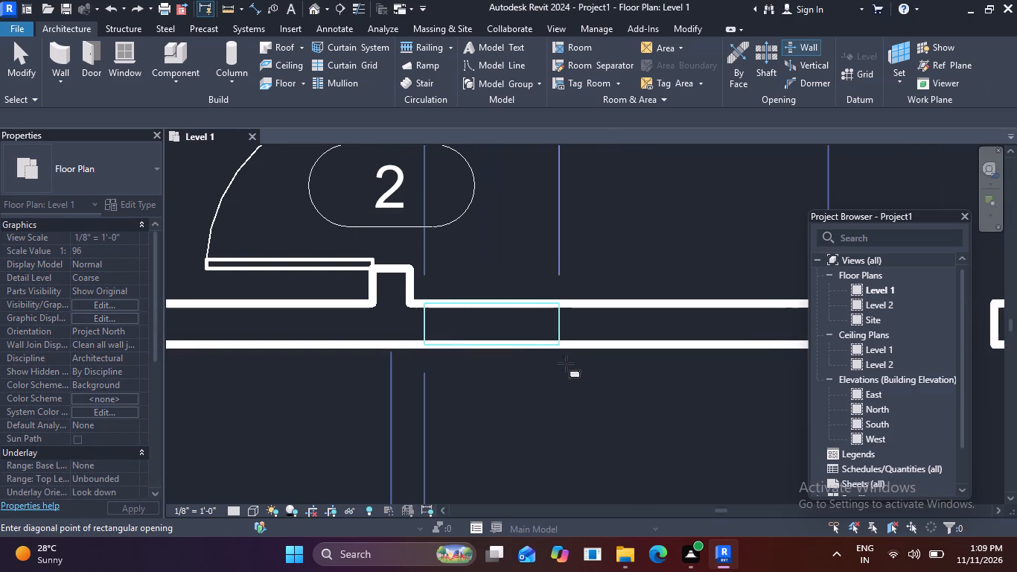
{"action": "scroll", "coordinate": [577, 363], "scroll_direction": "down", "scroll_amount": 3}
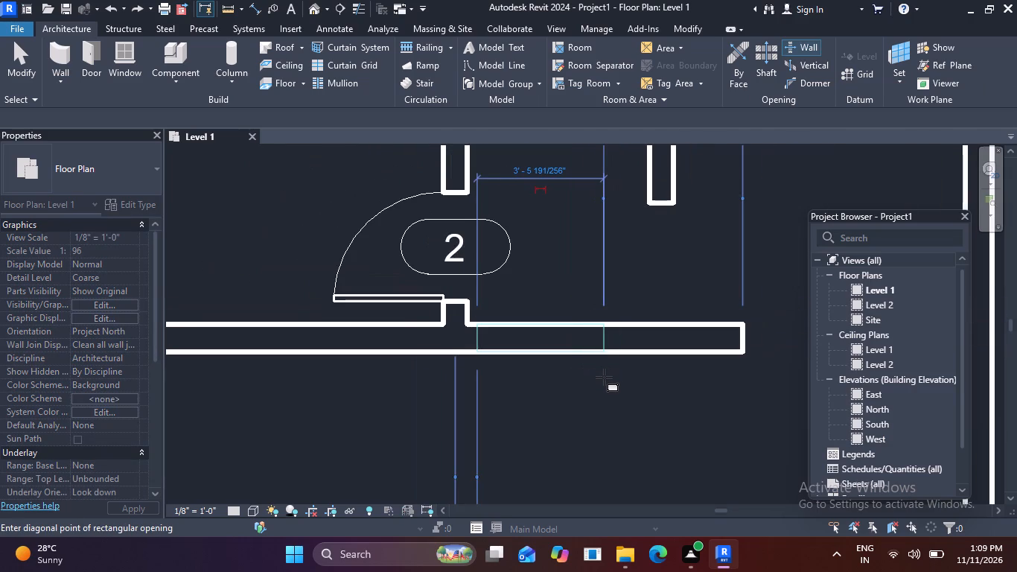
{"action": "left_click", "coordinate": [605, 379]}
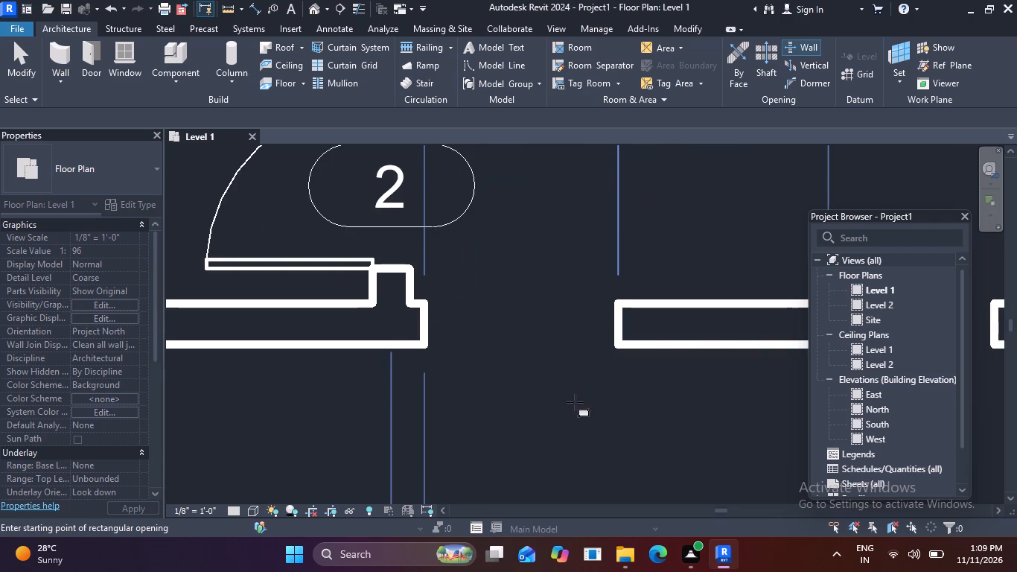
{"action": "scroll", "coordinate": [529, 372], "scroll_direction": "down", "scroll_amount": 3}
{"action": "middle_click_drag", "start_coordinate": [530, 382], "coordinate": [523, 438]}
{"action": "key", "text": "Escape"}
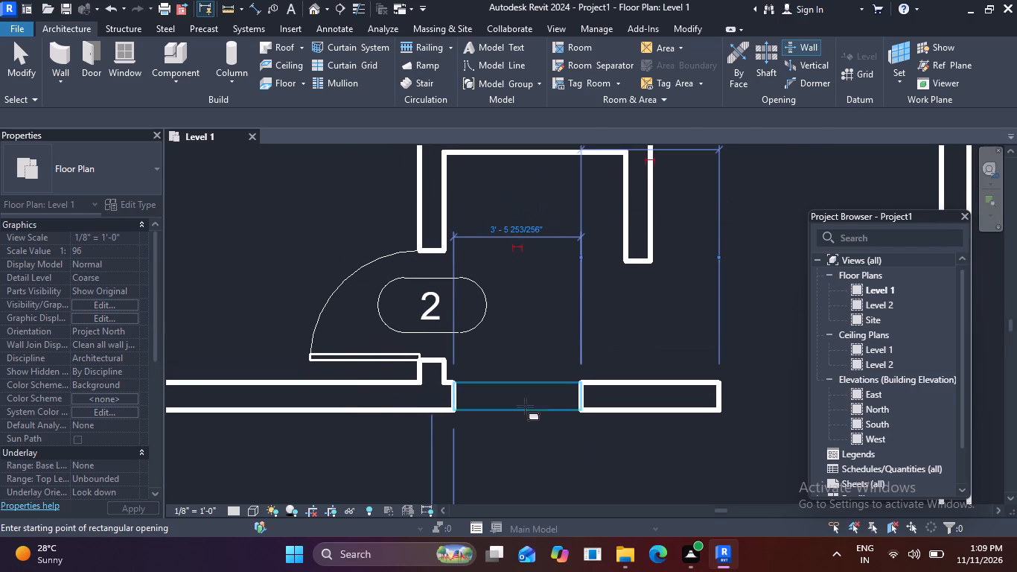
{"action": "left_click", "coordinate": [522, 407]}
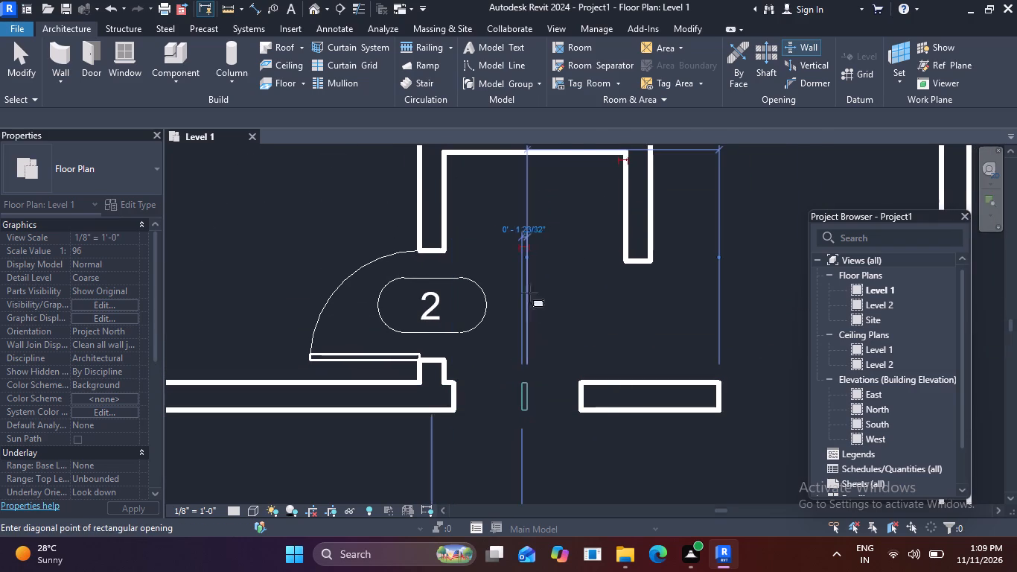
{"action": "key", "text": "Escape"}
{"action": "key", "text": "Escape"}
Set the width of the partition opening beside door 2's stub wall to 3'.
{"action": "left_click", "coordinate": [522, 383]}
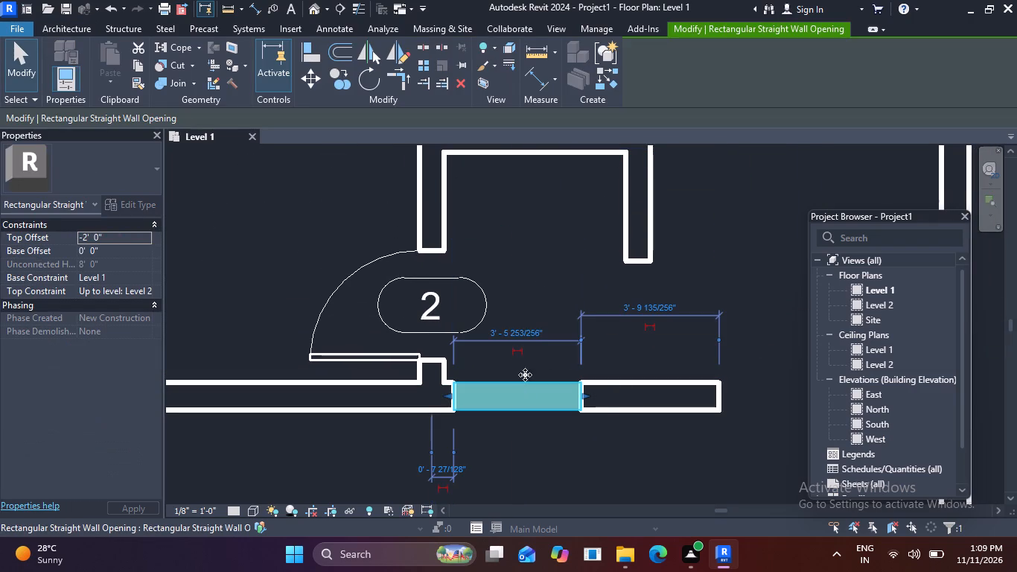
{"action": "left_click", "coordinate": [524, 332]}
{"action": "key", "text": "BackSpace"}
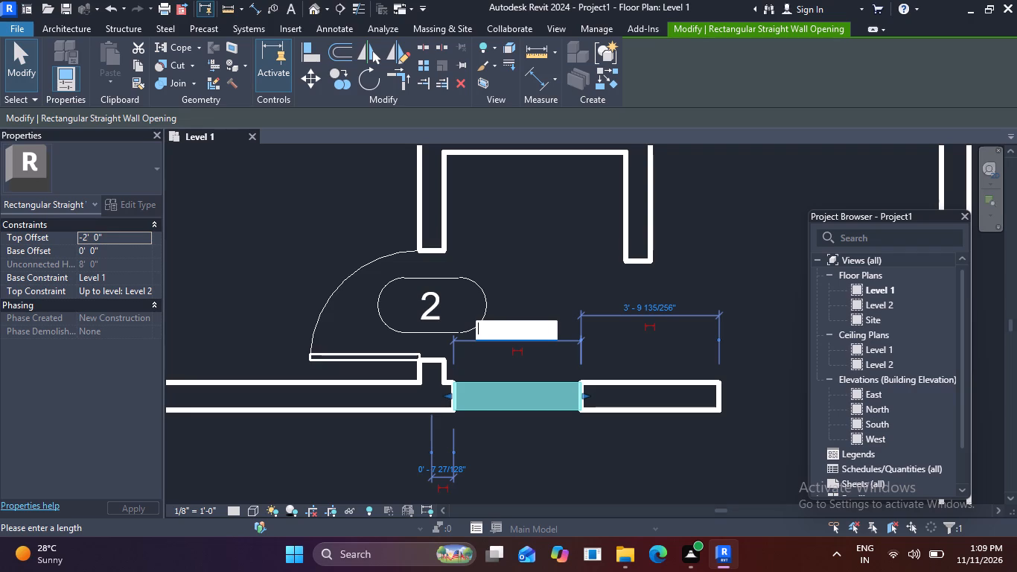
{"action": "type", "text": "3'"}
{"action": "key", "text": "Return"}
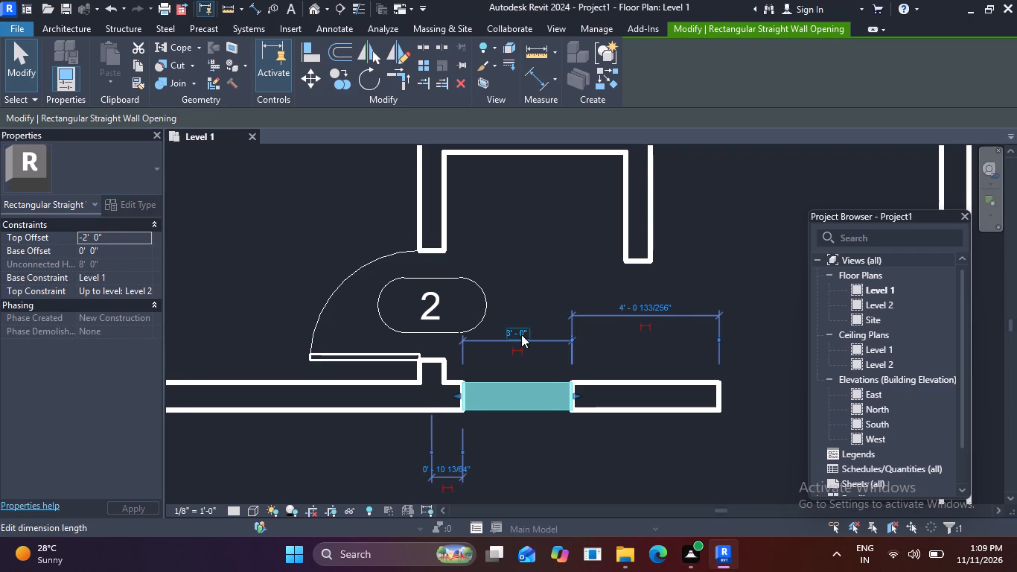
{"action": "key", "text": "Escape"}
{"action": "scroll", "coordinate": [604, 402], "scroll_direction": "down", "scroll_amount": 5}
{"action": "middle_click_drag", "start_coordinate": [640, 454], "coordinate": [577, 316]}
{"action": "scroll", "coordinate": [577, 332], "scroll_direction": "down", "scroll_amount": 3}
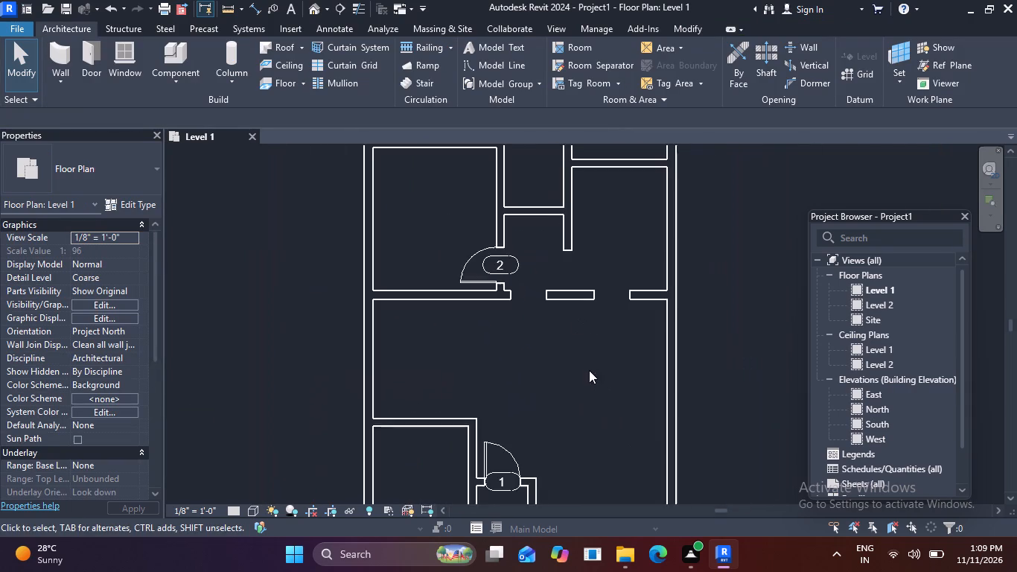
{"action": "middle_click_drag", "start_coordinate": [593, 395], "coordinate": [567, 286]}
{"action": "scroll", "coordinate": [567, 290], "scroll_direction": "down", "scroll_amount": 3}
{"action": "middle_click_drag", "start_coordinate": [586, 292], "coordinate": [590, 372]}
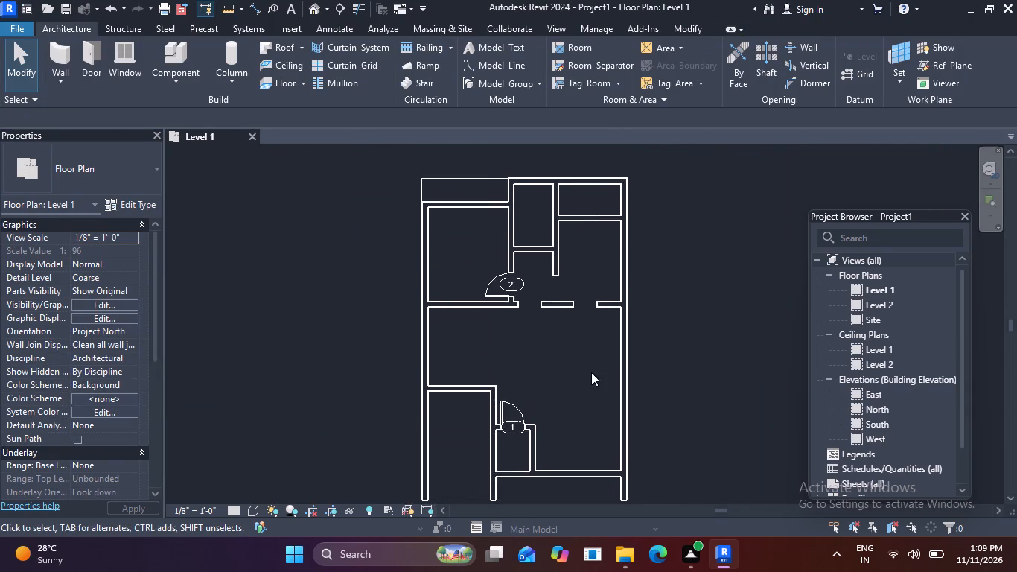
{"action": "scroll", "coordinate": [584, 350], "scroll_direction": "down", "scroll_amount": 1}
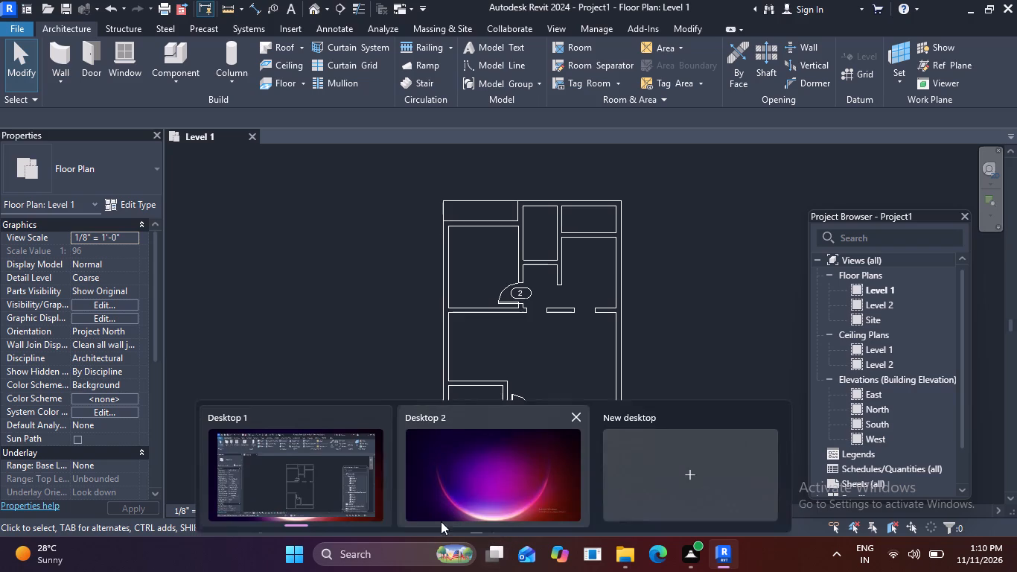
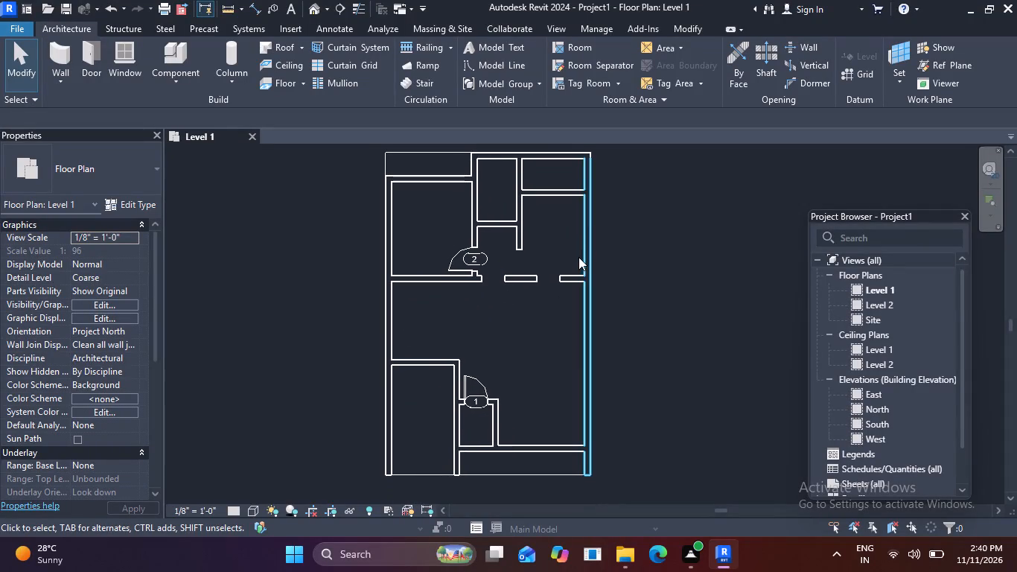
Dismiss the save reminder and delete the short wall closing the lower end of the small space below door 1.
{"action": "key", "text": "Escape"}
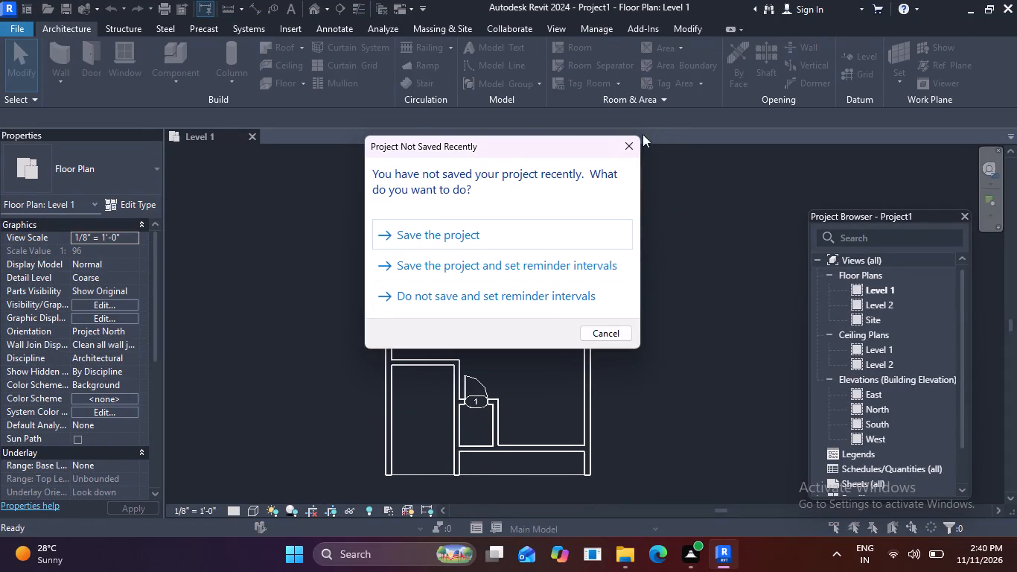
{"action": "left_click", "coordinate": [620, 145]}
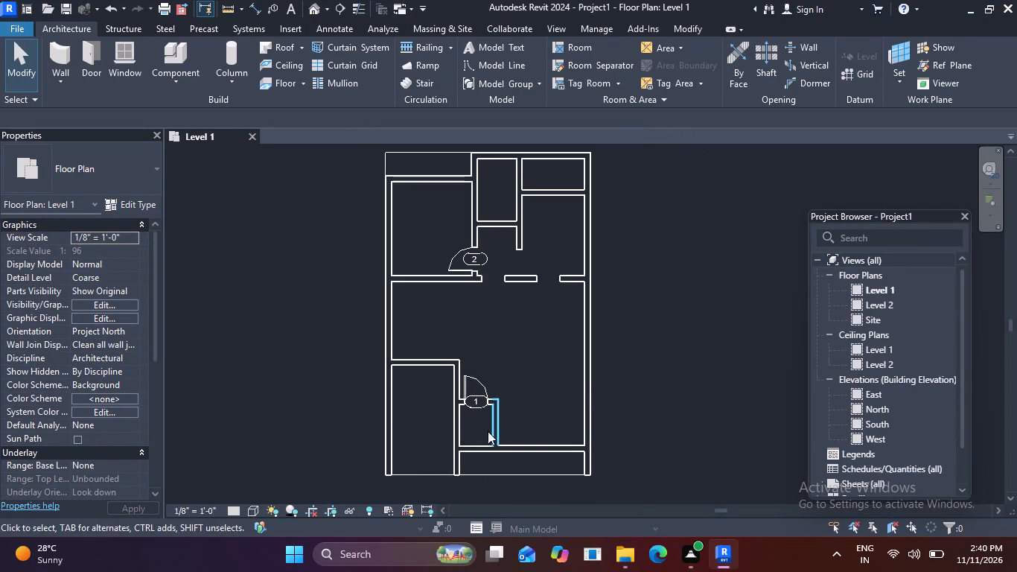
{"action": "scroll", "coordinate": [465, 443], "scroll_direction": "up", "scroll_amount": 5}
{"action": "left_click", "coordinate": [478, 450]}
{"action": "scroll", "coordinate": [475, 443], "scroll_direction": "up", "scroll_amount": 1}
{"action": "key", "text": "Delete"}
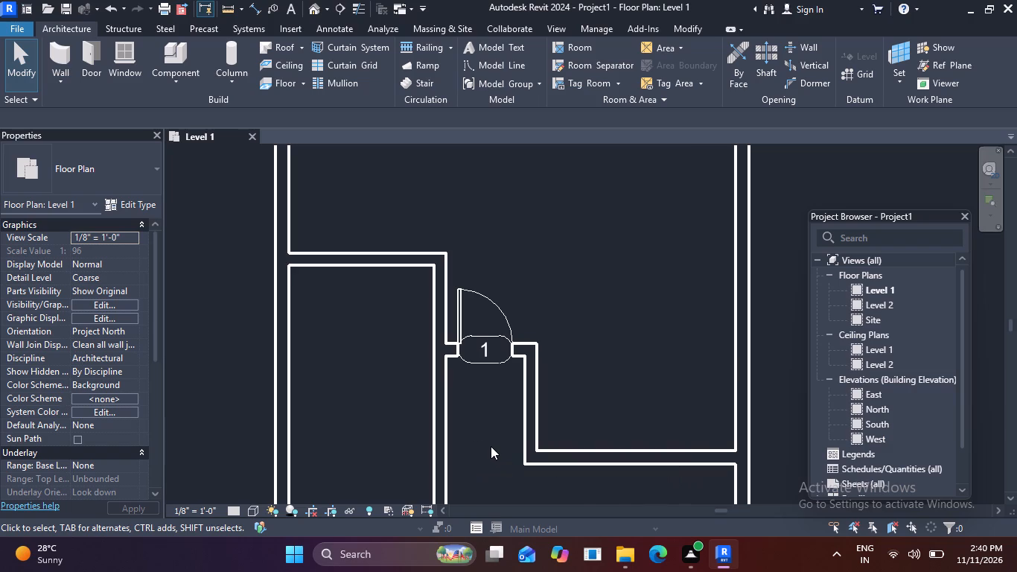
Draw a WALL 9" stub about 7" long, running inward from the lower end of the plan's left exterior wall.
{"action": "scroll", "coordinate": [581, 477], "scroll_direction": "down", "scroll_amount": 4}
{"action": "middle_click_drag", "start_coordinate": [582, 480], "coordinate": [540, 405]}
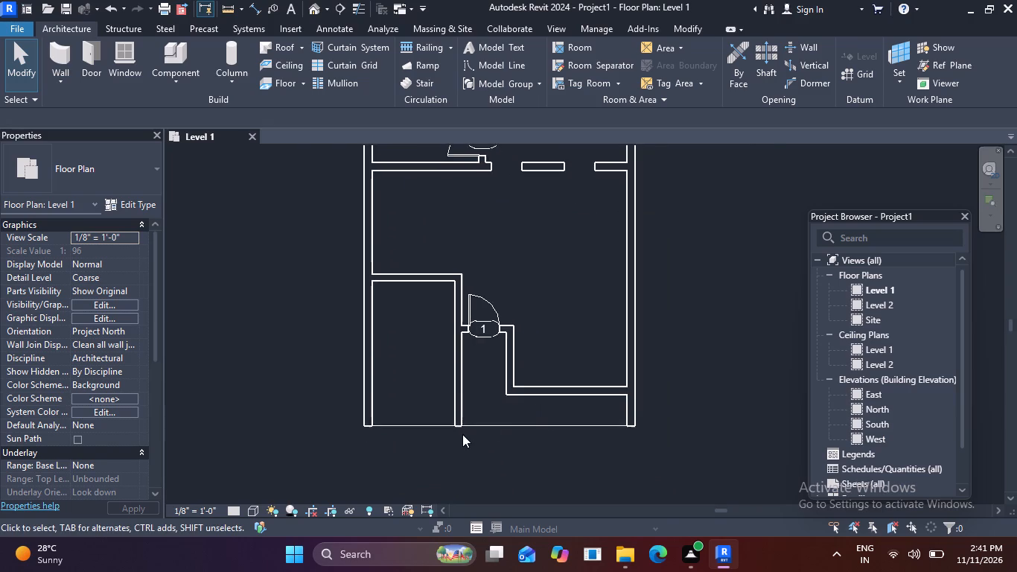
{"action": "scroll", "coordinate": [451, 436], "scroll_direction": "up", "scroll_amount": 4}
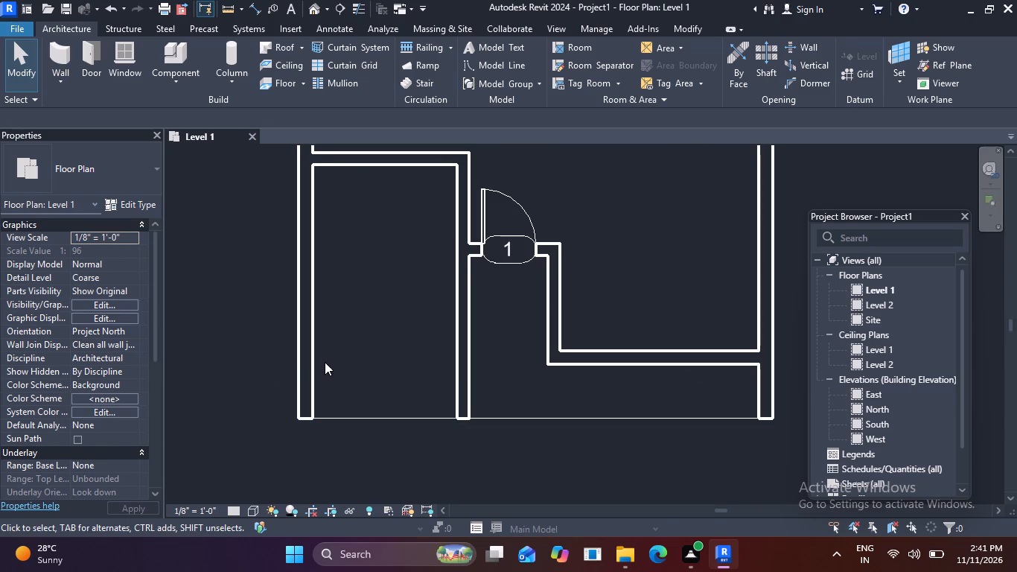
{"action": "left_click", "coordinate": [48, 55]}
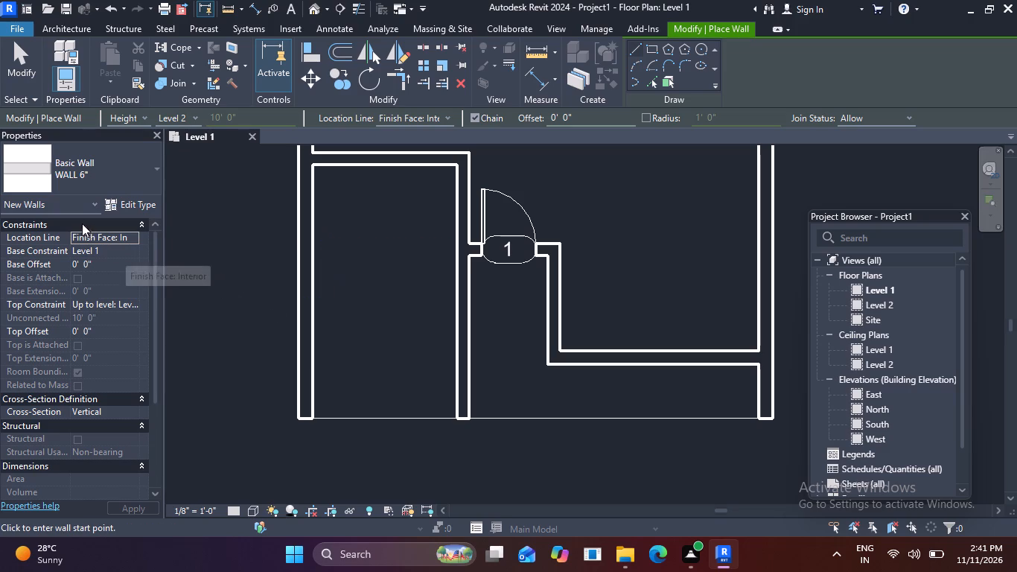
{"action": "left_click", "coordinate": [159, 161]}
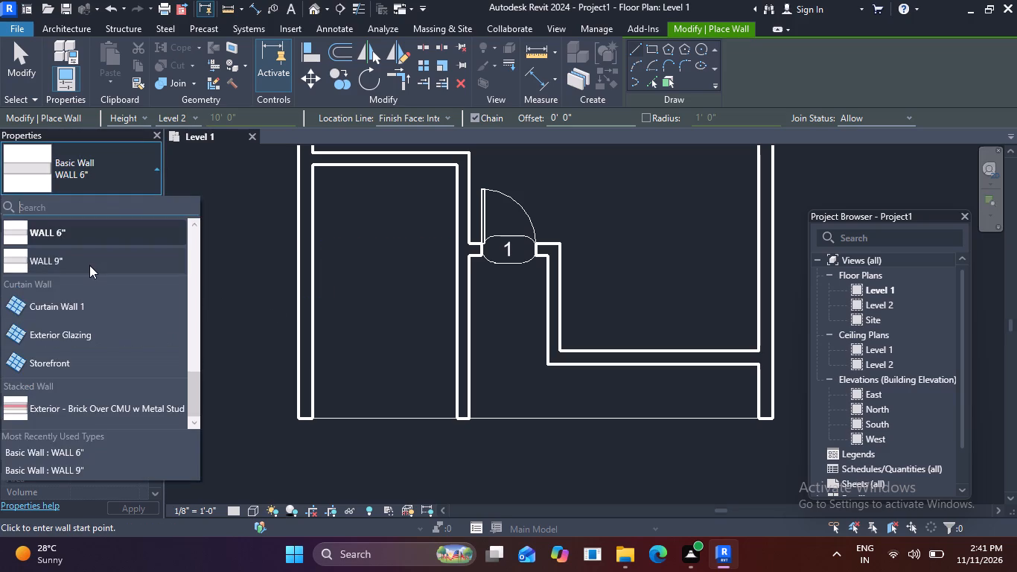
{"action": "left_click", "coordinate": [90, 264]}
{"action": "scroll", "coordinate": [339, 427], "scroll_direction": "up", "scroll_amount": 4}
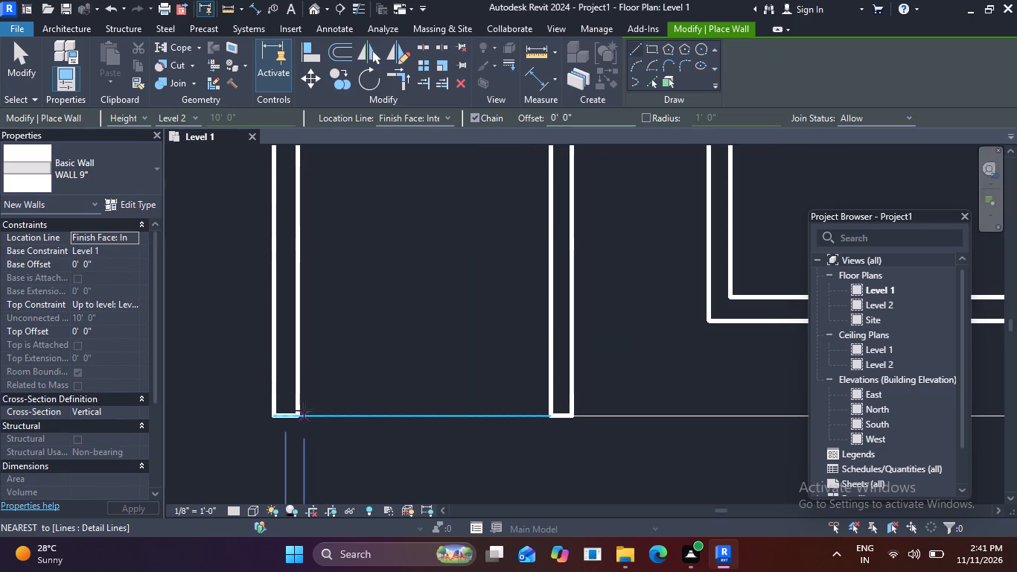
{"action": "left_click", "coordinate": [304, 410]}
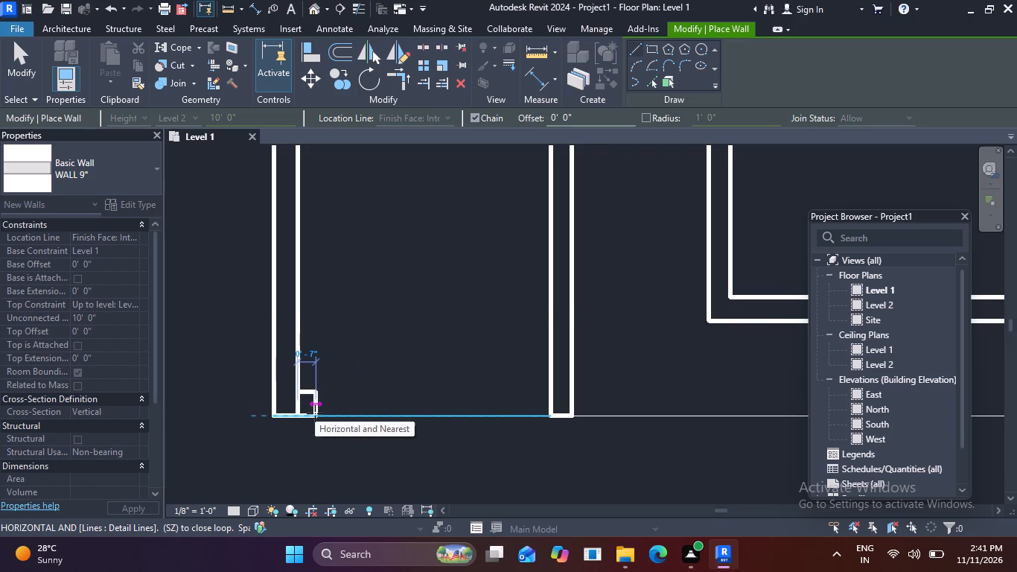
{"action": "left_click", "coordinate": [315, 413]}
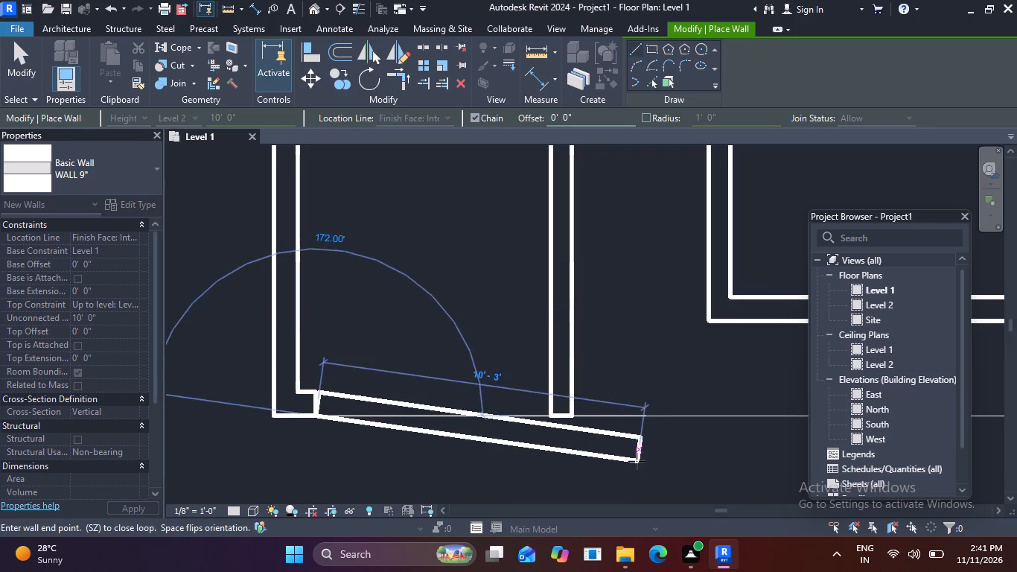
{"action": "key", "text": "Escape"}
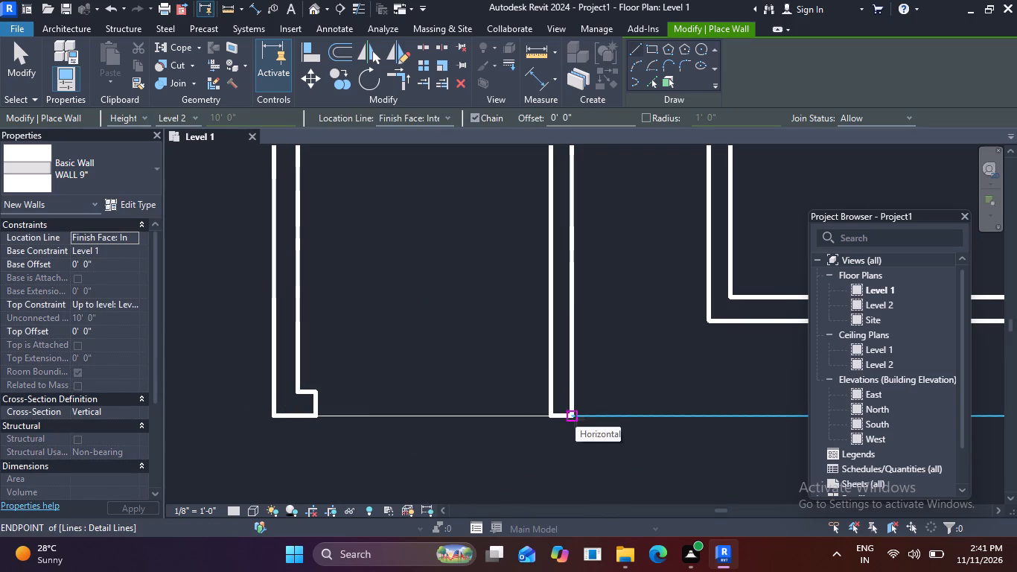
Draw a WALL 9" stub about 7" long, running right from the lower end of the interior wall left of door 1.
{"action": "left_click", "coordinate": [576, 416]}
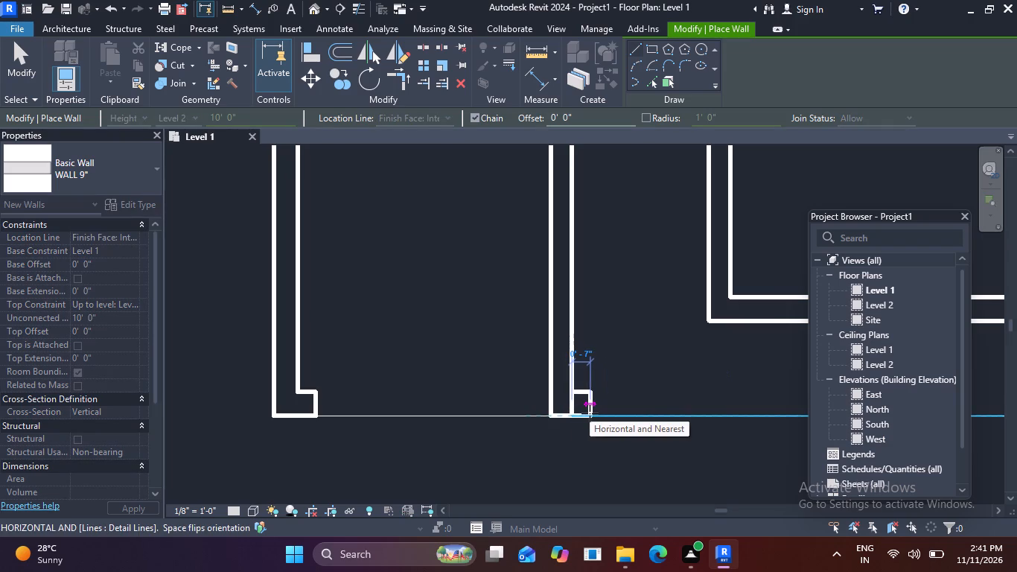
{"action": "left_click", "coordinate": [590, 413]}
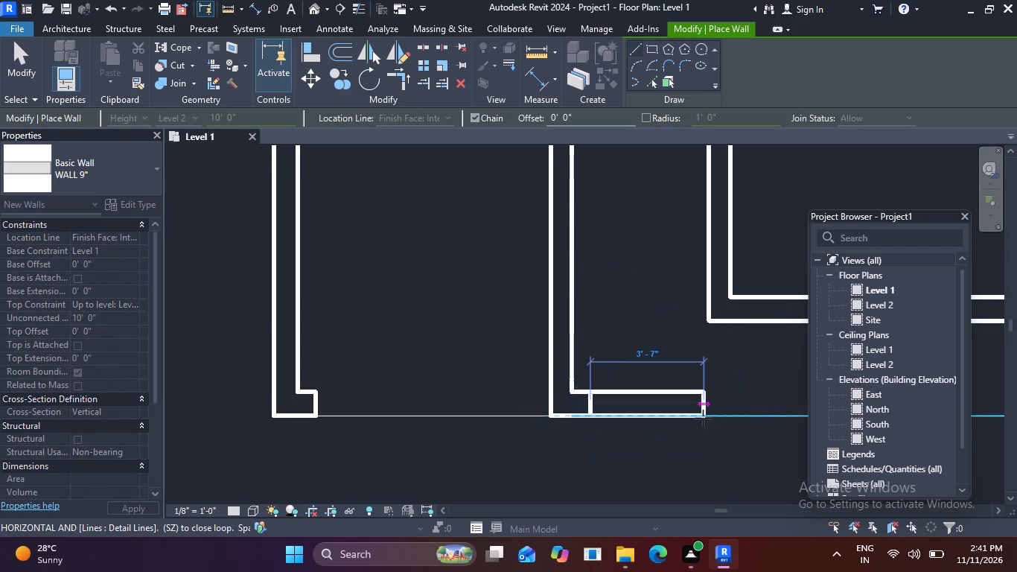
{"action": "scroll", "coordinate": [702, 418], "scroll_direction": "down", "scroll_amount": 3}
{"action": "middle_click_drag", "start_coordinate": [645, 430], "coordinate": [424, 432]}
{"action": "key", "text": "Escape"}
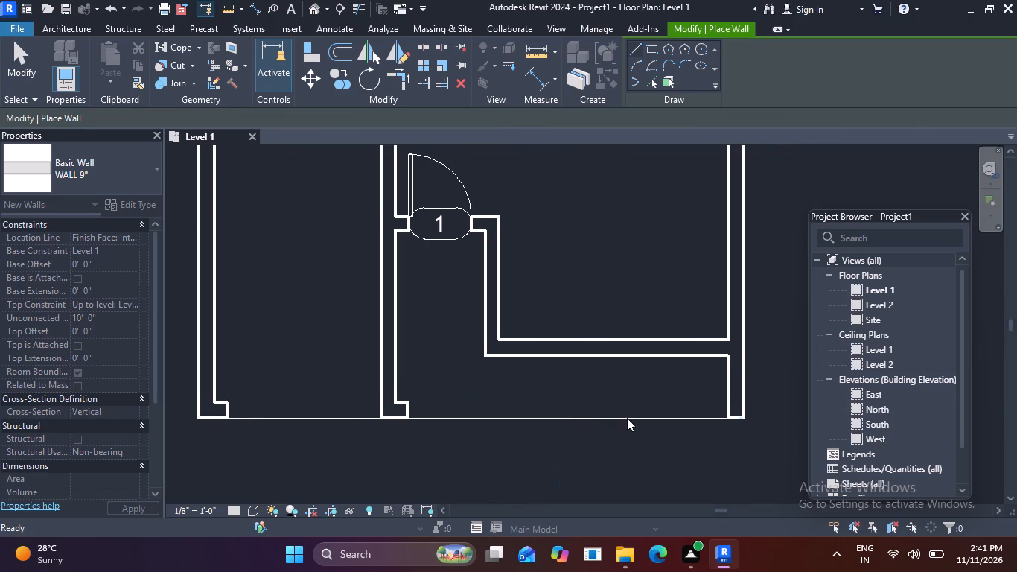
Draw a WALL 9" stub about 7" long inward from the right exterior wall's lower end, flipped to the inner side of the boundary line.
{"action": "middle_click_drag", "start_coordinate": [640, 418], "coordinate": [494, 420]}
{"action": "scroll", "coordinate": [603, 425], "scroll_direction": "up", "scroll_amount": 4}
{"action": "middle_click_drag", "start_coordinate": [584, 435], "coordinate": [602, 463]}
{"action": "scroll", "coordinate": [589, 455], "scroll_direction": "up", "scroll_amount": 4}
{"action": "left_click", "coordinate": [578, 442]}
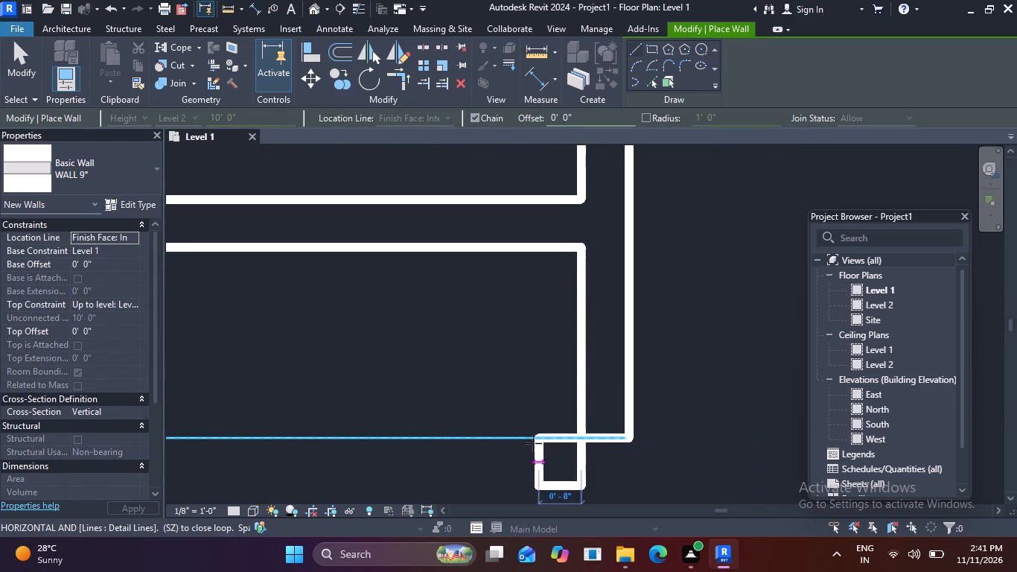
{"action": "key", "text": "space"}
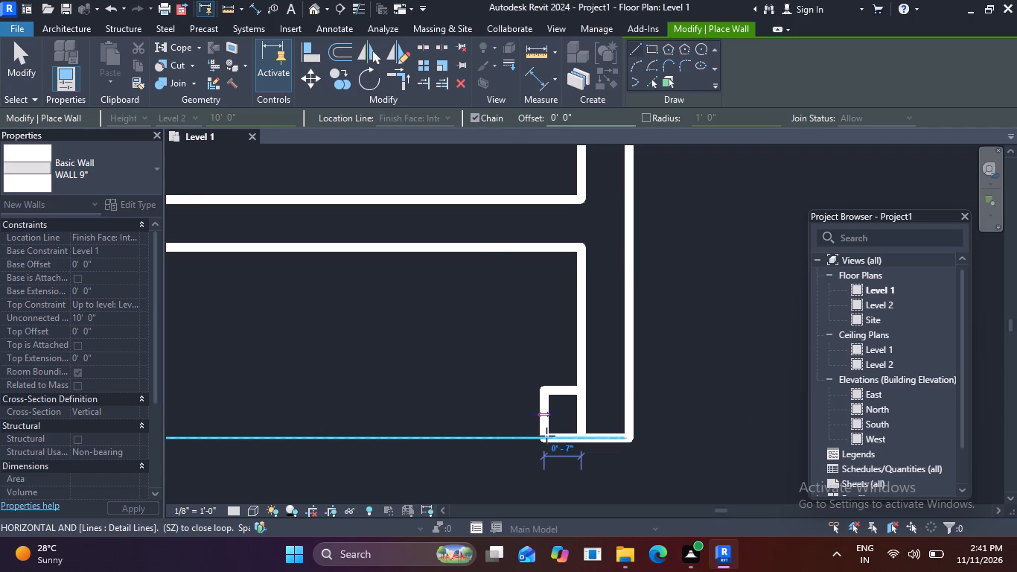
{"action": "left_click", "coordinate": [546, 436]}
{"action": "key", "text": "Escape"}
{"action": "scroll", "coordinate": [647, 500], "scroll_direction": "down", "scroll_amount": 3}
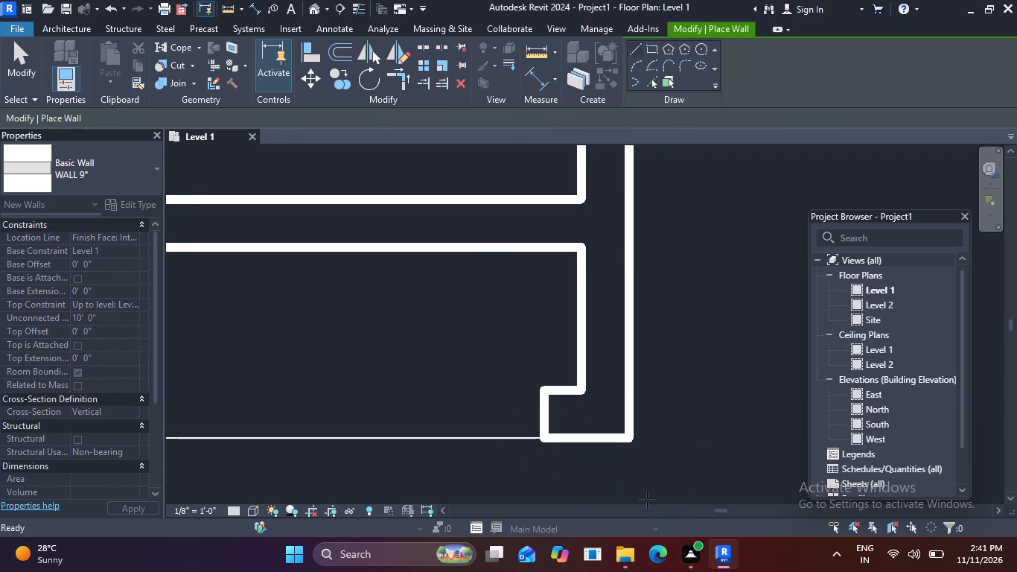
{"action": "scroll", "coordinate": [647, 500], "scroll_direction": "down", "scroll_amount": 2}
{"action": "scroll", "coordinate": [710, 425], "scroll_direction": "down", "scroll_amount": 3}
{"action": "middle_click_drag", "start_coordinate": [655, 440], "coordinate": [799, 383]}
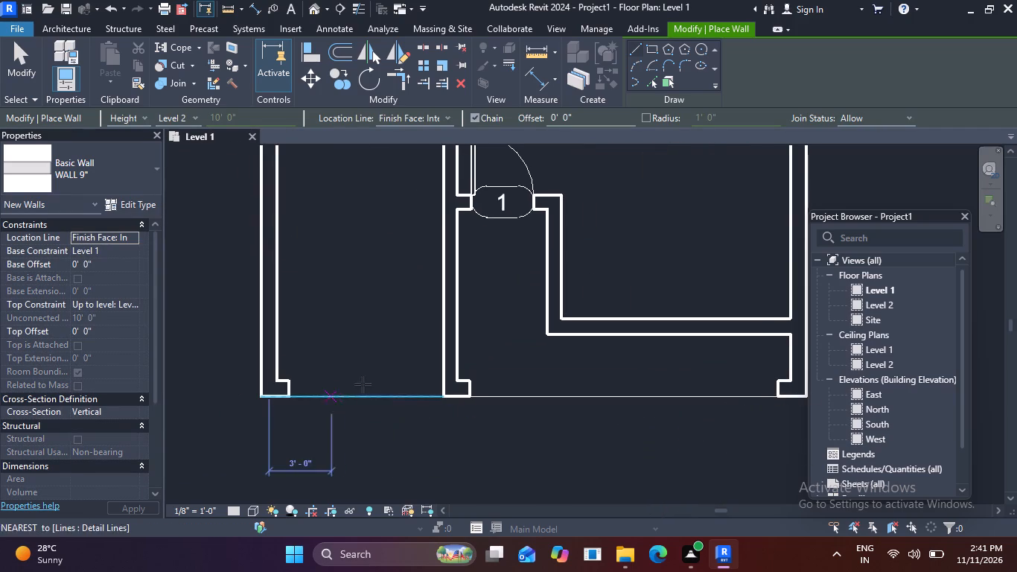
{"action": "key", "text": "Escape"}
Start placing a window using the Window-Double-Hung 24" x 42" type.
{"action": "scroll", "coordinate": [436, 378], "scroll_direction": "down", "scroll_amount": 4}
{"action": "middle_click_drag", "start_coordinate": [599, 384], "coordinate": [548, 454]}
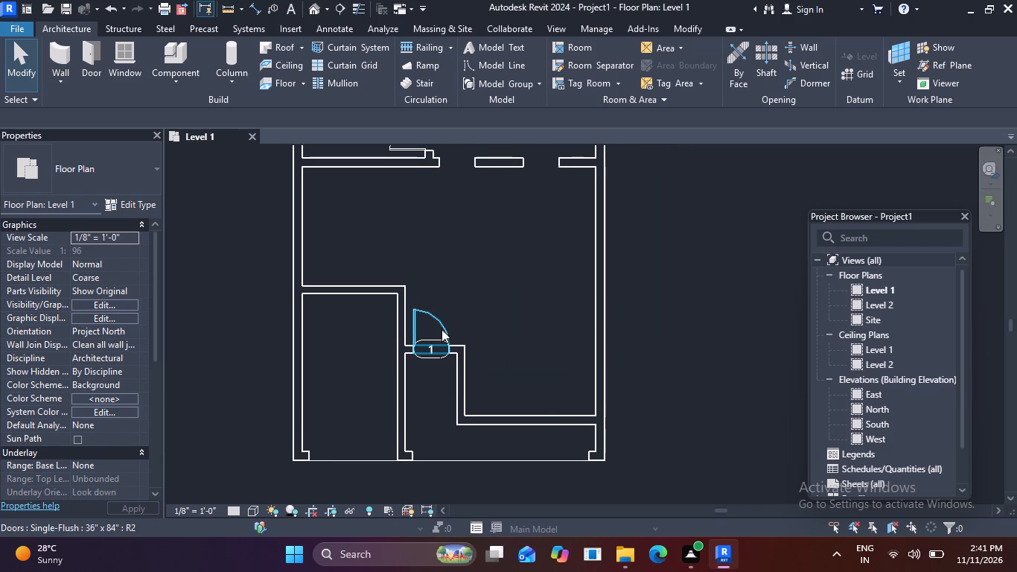
{"action": "middle_click_drag", "start_coordinate": [509, 281], "coordinate": [524, 360]}
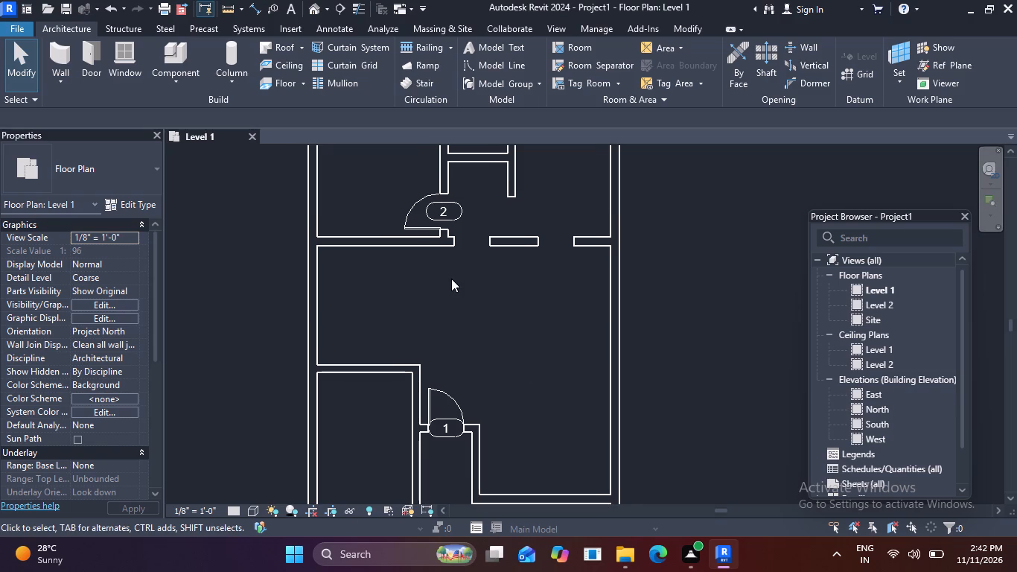
{"action": "middle_click_drag", "start_coordinate": [452, 282], "coordinate": [473, 169]}
{"action": "left_click", "coordinate": [114, 59]}
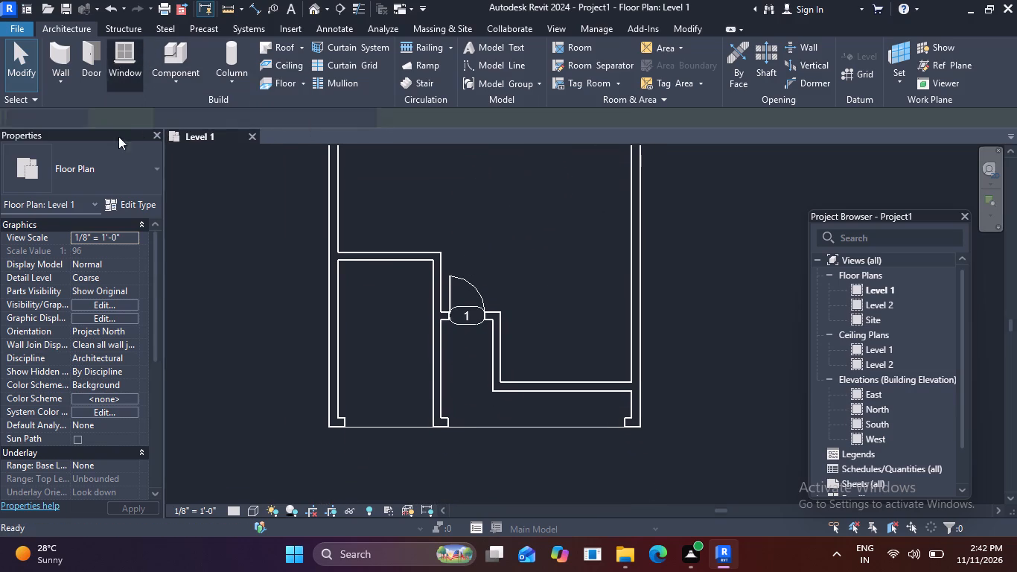
{"action": "left_click", "coordinate": [154, 171]}
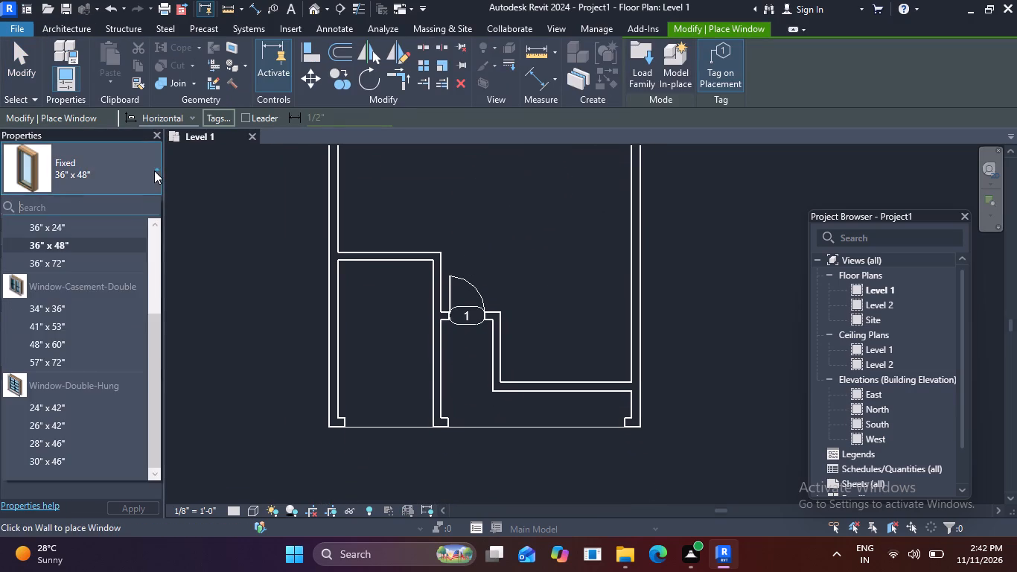
{"action": "scroll", "coordinate": [93, 311], "scroll_direction": "down", "scroll_amount": 7}
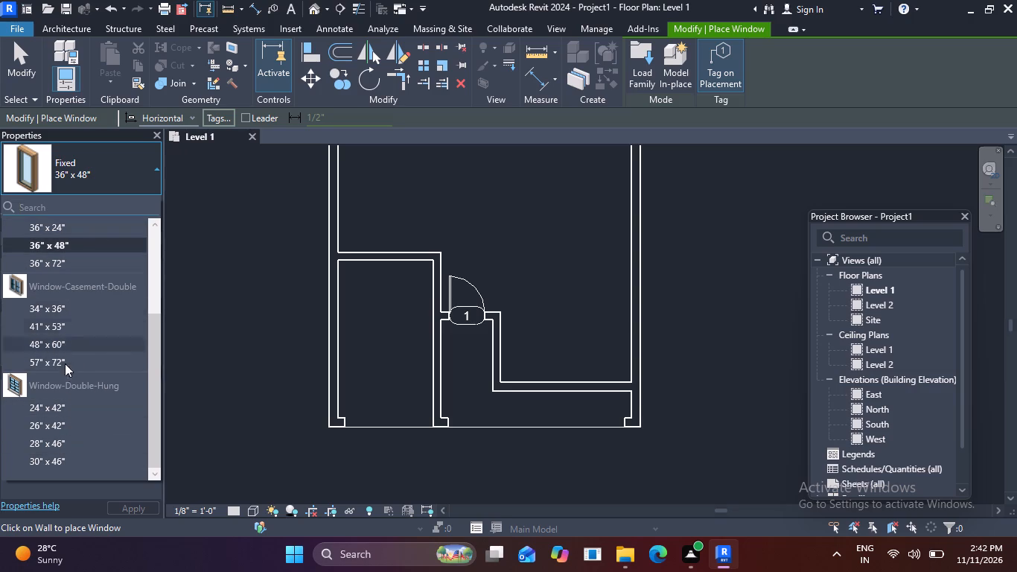
{"action": "left_click", "coordinate": [56, 413]}
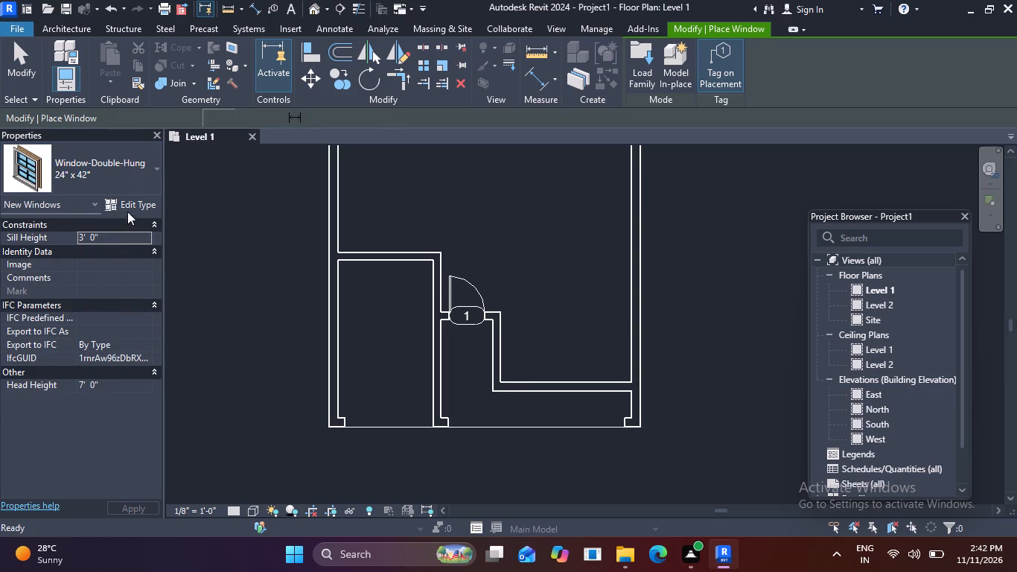
{"action": "left_click", "coordinate": [130, 204]}
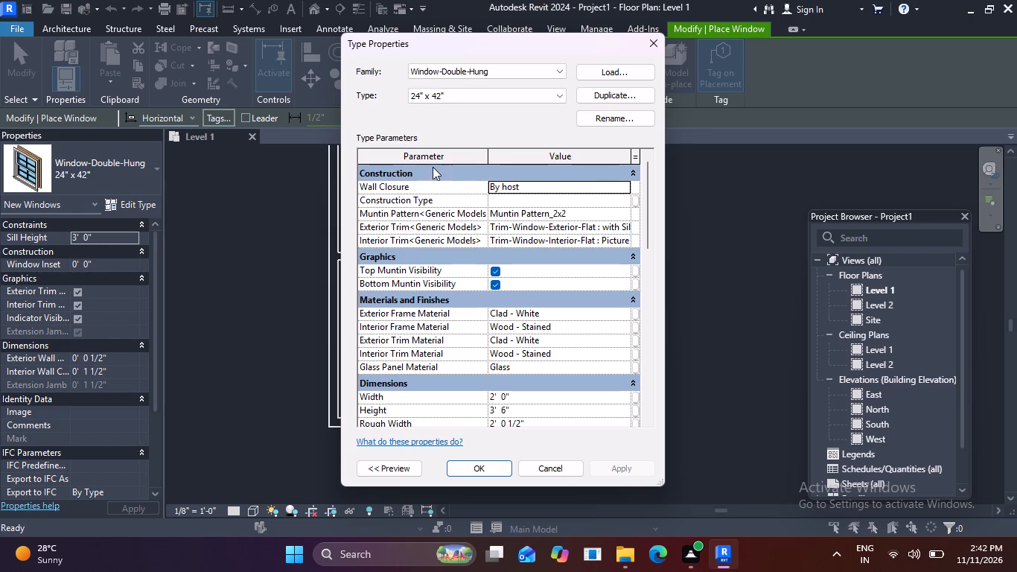
{"action": "left_click", "coordinate": [651, 45]}
{"action": "left_click", "coordinate": [150, 168]}
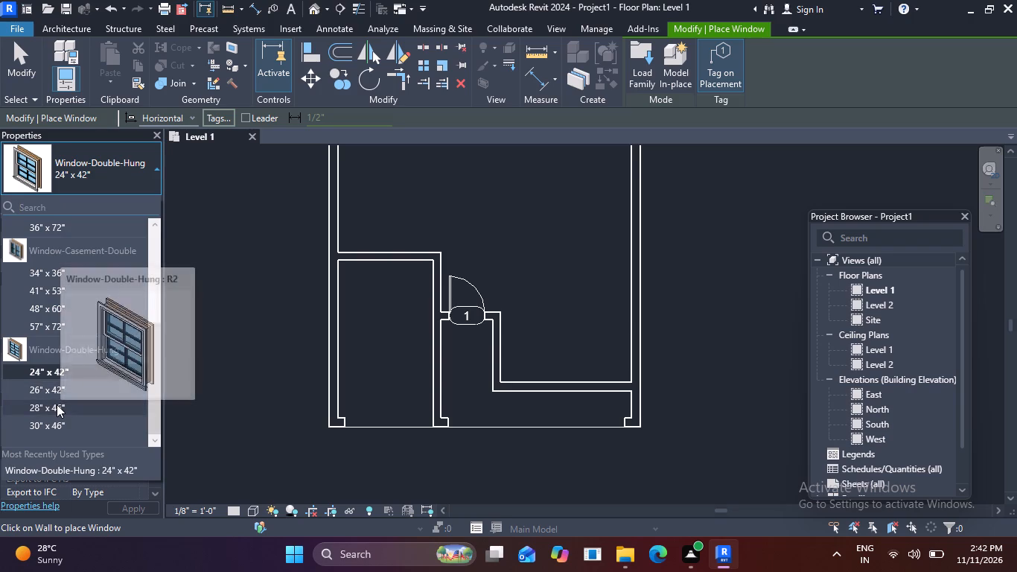
{"action": "scroll", "coordinate": [34, 387], "scroll_direction": "down", "scroll_amount": 2}
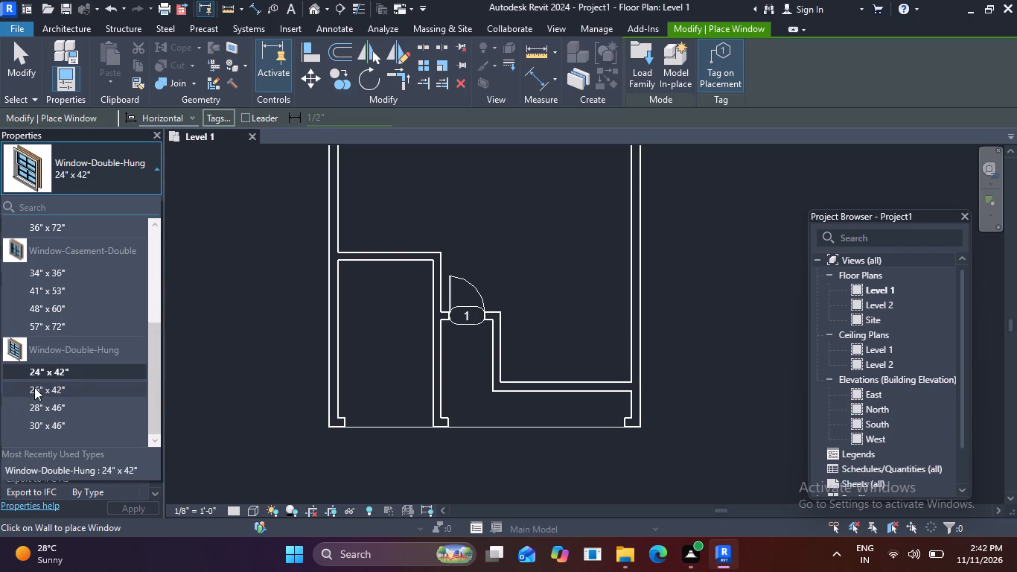
{"action": "scroll", "coordinate": [34, 387], "scroll_direction": "down", "scroll_amount": 2}
{"action": "left_click", "coordinate": [60, 374]}
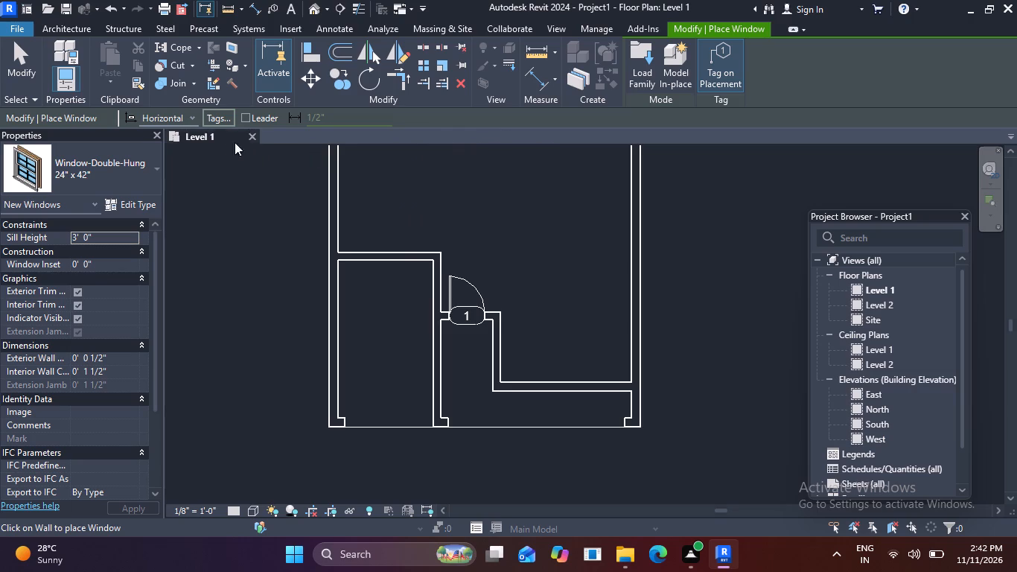
Duplicate the Window-Double-Hung 24" x 42" type under the name 60"X48".
{"action": "left_click", "coordinate": [132, 202]}
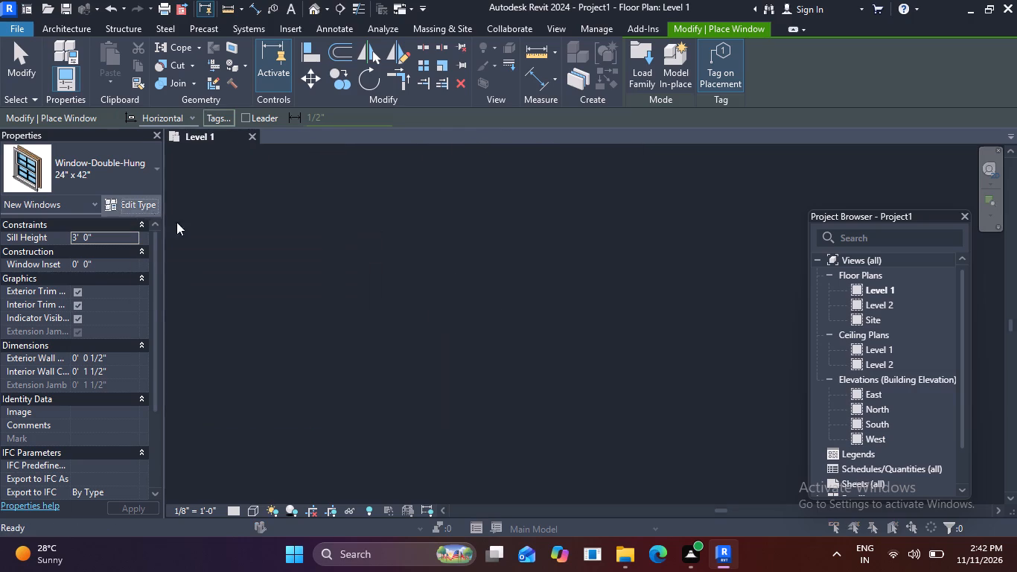
{"action": "left_click", "coordinate": [613, 95]}
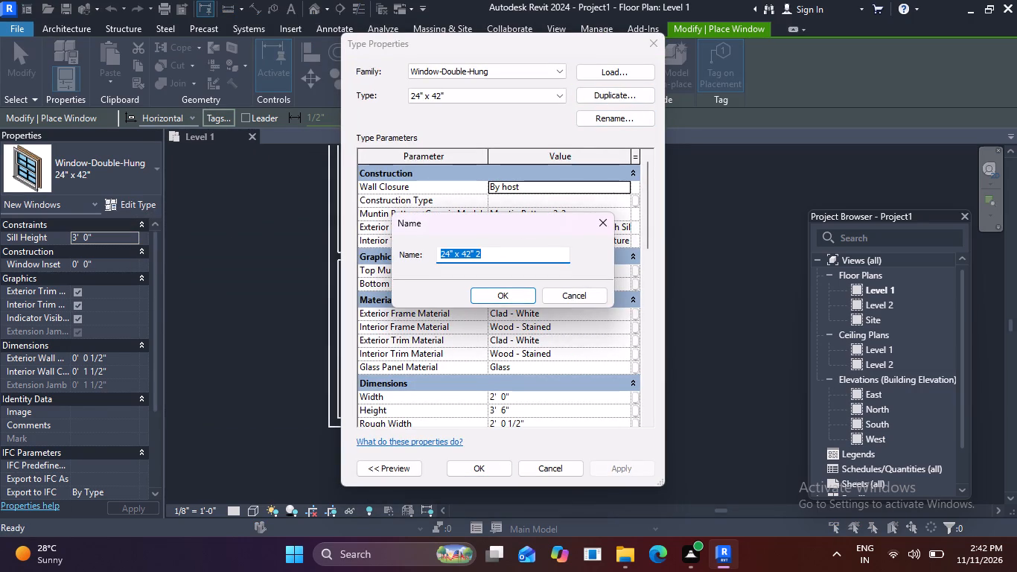
{"action": "key", "text": "BackSpace"}
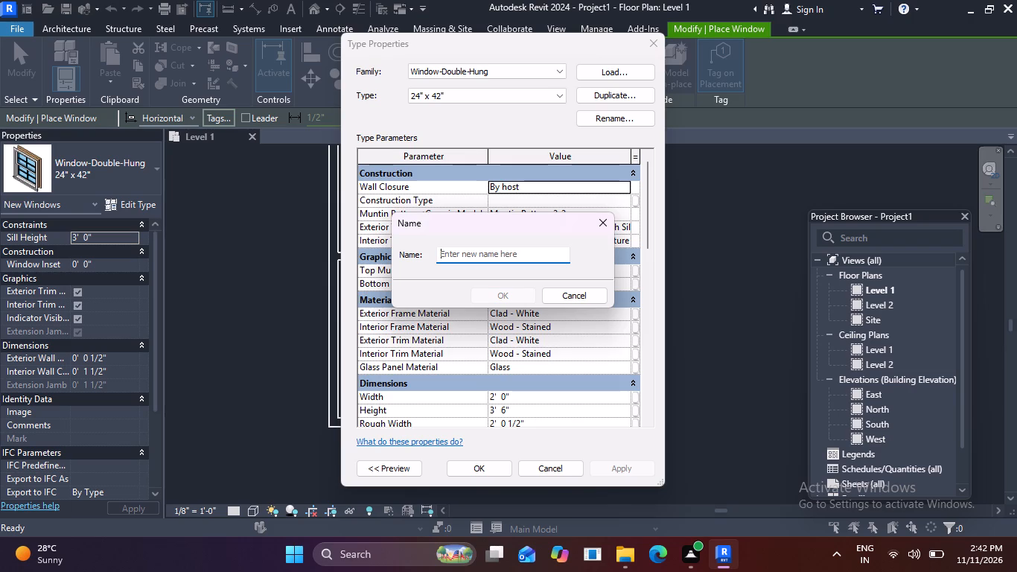
{"action": "key", "text": "6"}
{"action": "key", "text": "0"}
{"action": "key", "text": "shift+quotedbl"}
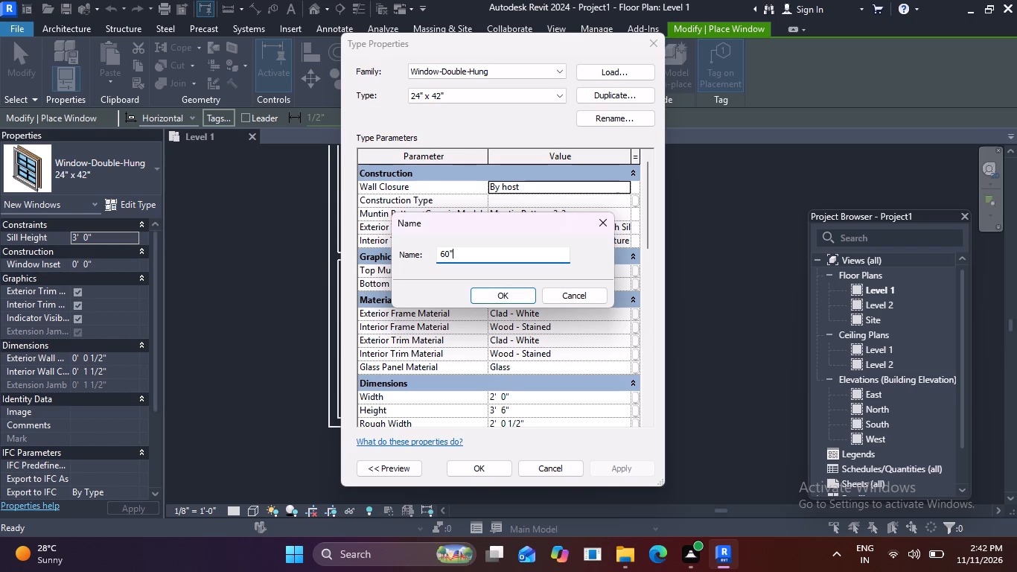
{"action": "key", "text": "x"}
{"action": "type", "text": "48"}
{"action": "key", "text": "shift+quotedbl"}
{"action": "left_click", "coordinate": [504, 291]}
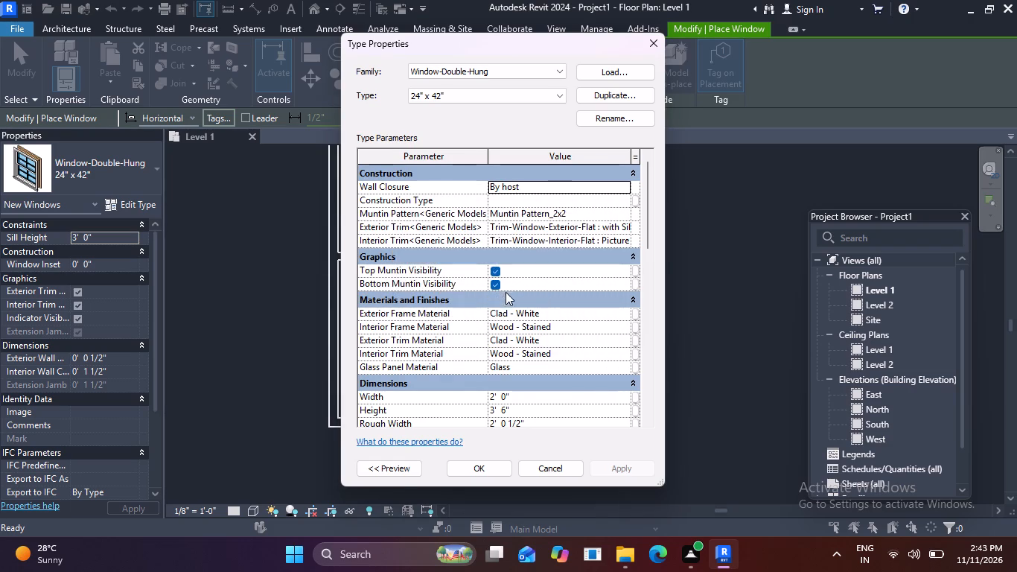
Set the 60"X48" window type's height to 4' and width to 5', and accept the type properties.
{"action": "scroll", "coordinate": [574, 340], "scroll_direction": "down", "scroll_amount": 4}
{"action": "scroll", "coordinate": [525, 284], "scroll_direction": "up", "scroll_amount": 1}
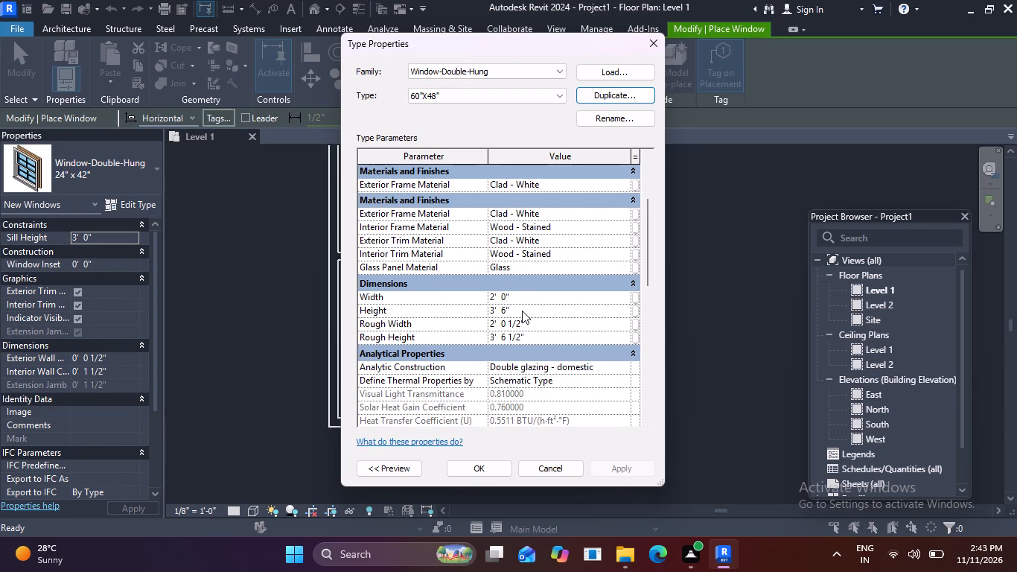
{"action": "left_click", "coordinate": [522, 311]}
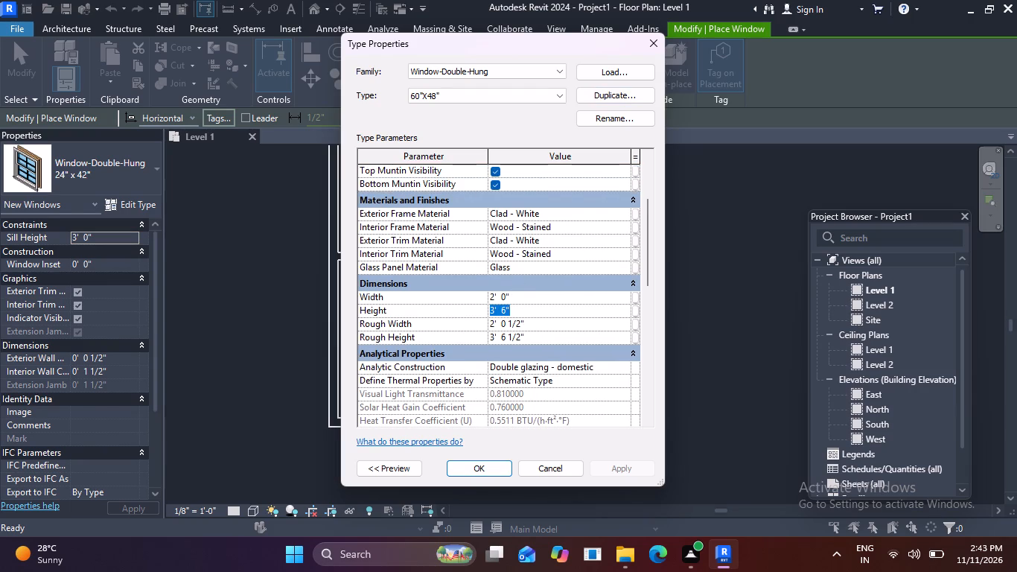
{"action": "key", "text": "BackSpace"}
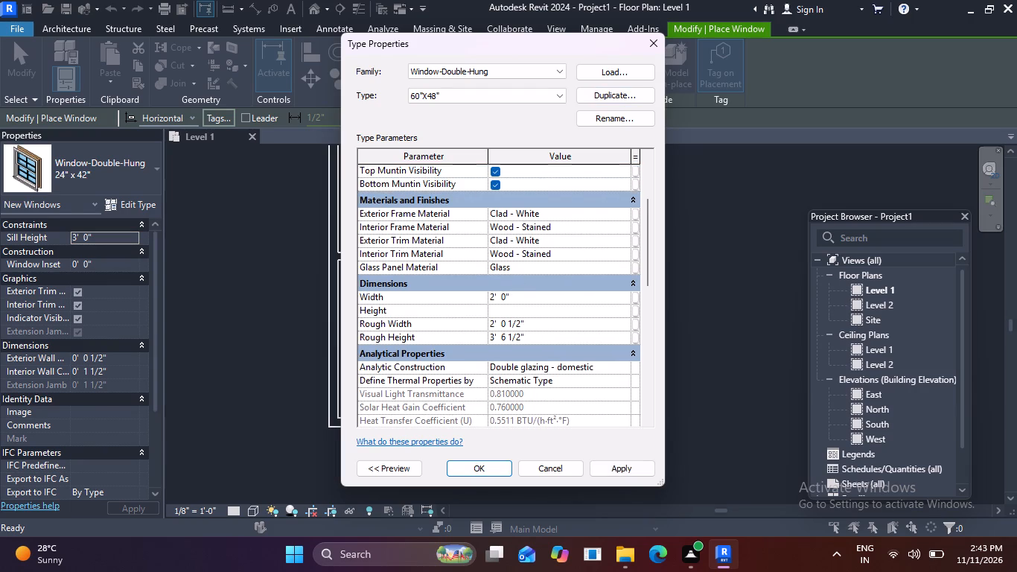
{"action": "type", "text": "4'"}
{"action": "key", "text": "Return"}
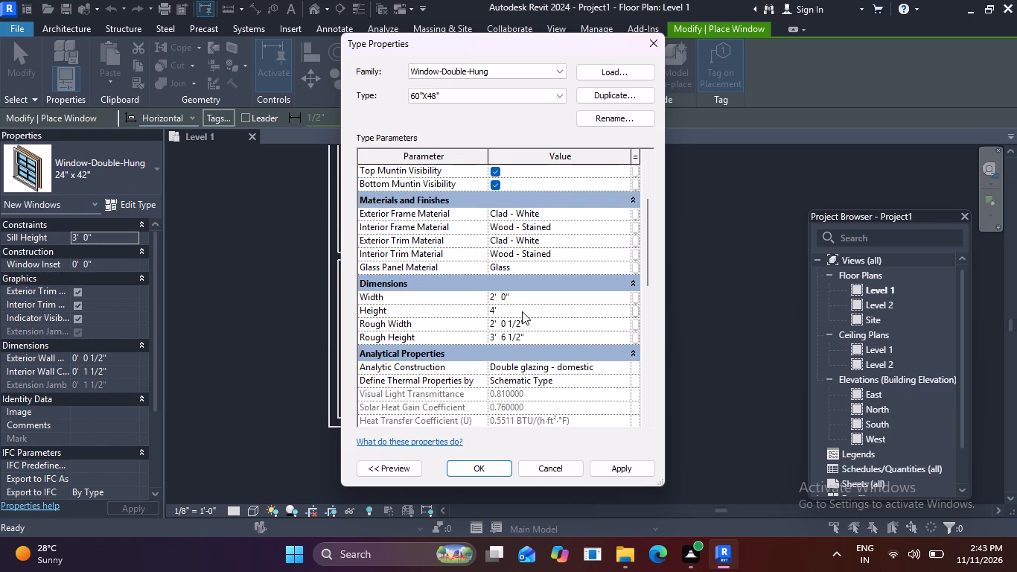
{"action": "left_click", "coordinate": [527, 296]}
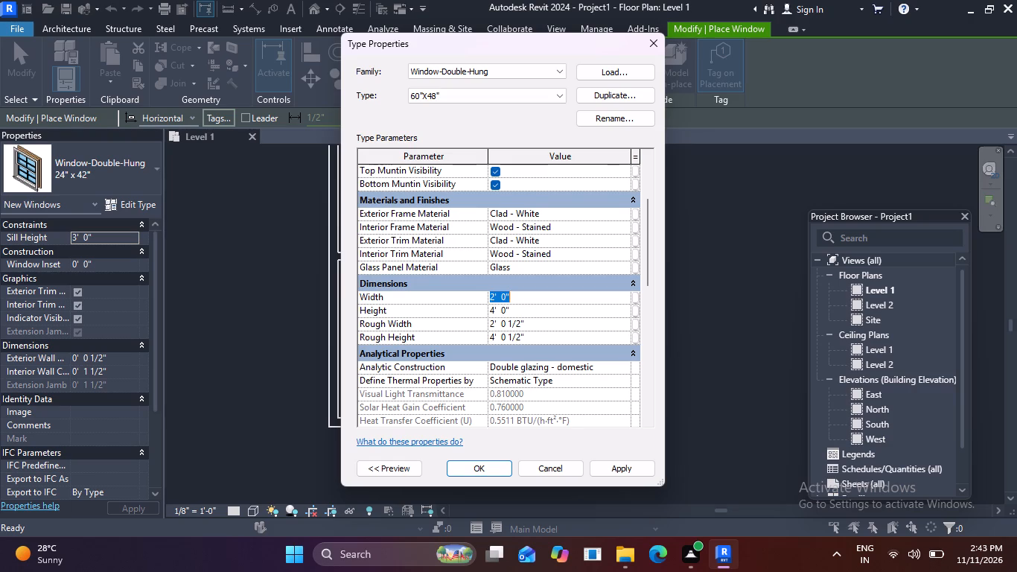
{"action": "key", "text": "BackSpace"}
{"action": "key", "text": "5"}
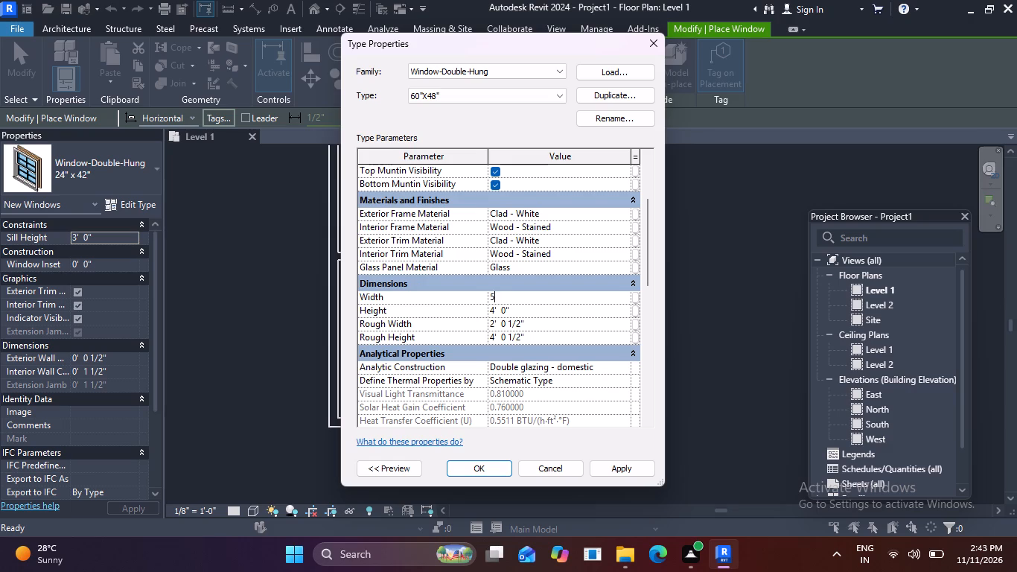
{"action": "key", "text": "apostrophe"}
{"action": "key", "text": "Return"}
{"action": "left_click", "coordinate": [484, 472]}
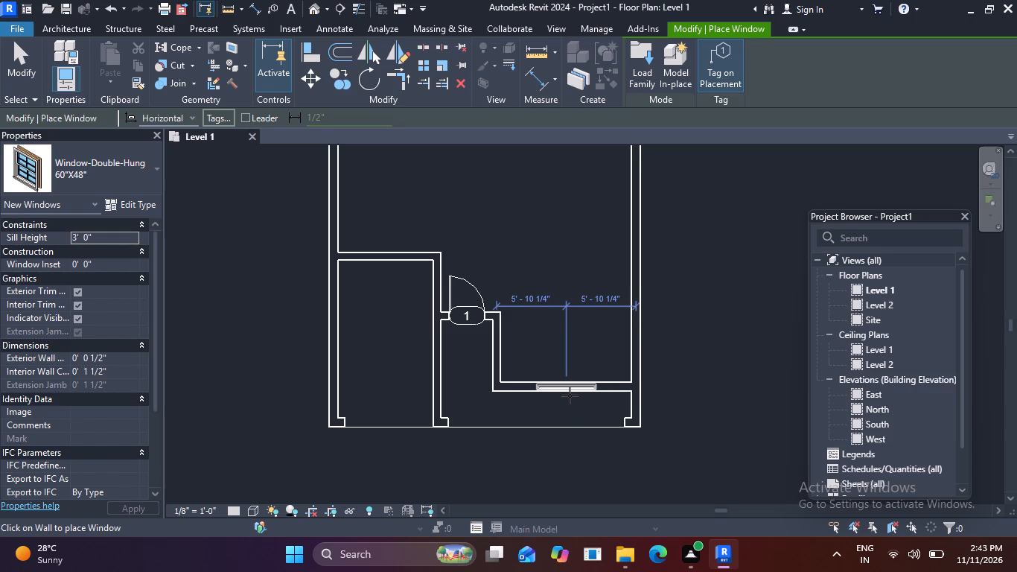
Place a 60"X48" window centred in the lower wall right of door 1, about 5'-10 1/4" from each side wall.
{"action": "left_click", "coordinate": [570, 395]}
Place a 60"X48" window in the left exterior wall below door 2's room, centred about 5'-4 1/4" from each adjoining partition.
{"action": "scroll", "coordinate": [573, 308], "scroll_direction": "down", "scroll_amount": 2}
{"action": "middle_click_drag", "start_coordinate": [576, 308], "coordinate": [632, 402]}
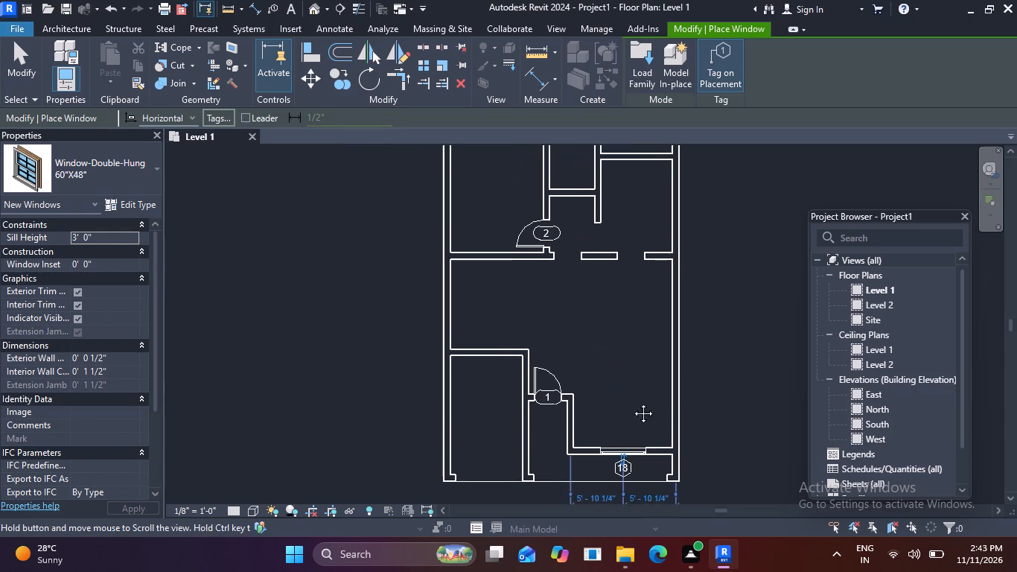
{"action": "middle_click_drag", "start_coordinate": [632, 402], "coordinate": [632, 411]}
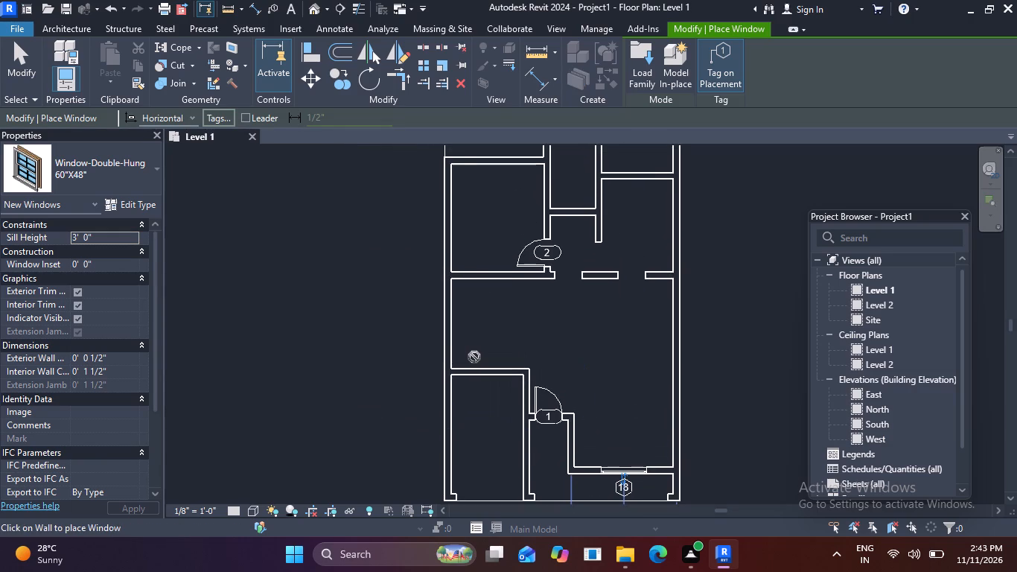
{"action": "scroll", "coordinate": [439, 322], "scroll_direction": "up", "scroll_amount": 3}
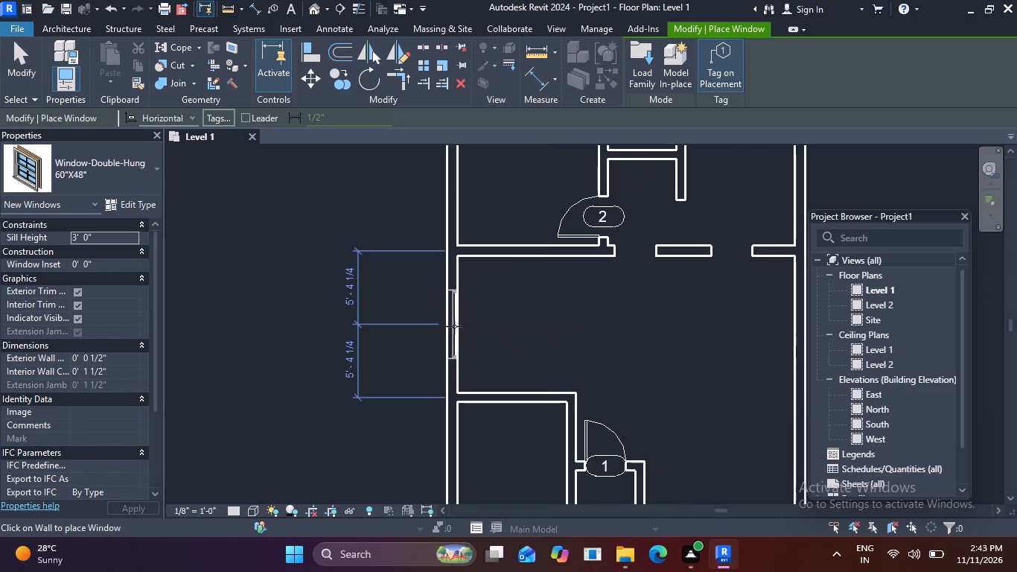
{"action": "left_click", "coordinate": [443, 328]}
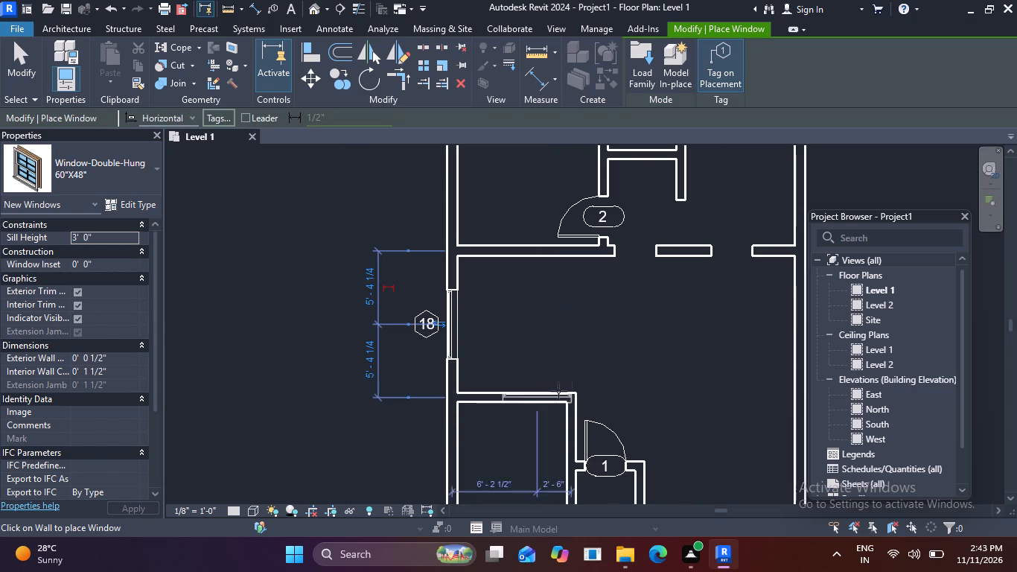
Place a 60"X48" window in the right exterior wall, centred about 6'-0" below the partition with the openings.
{"action": "middle_click_drag", "start_coordinate": [694, 351], "coordinate": [475, 352]}
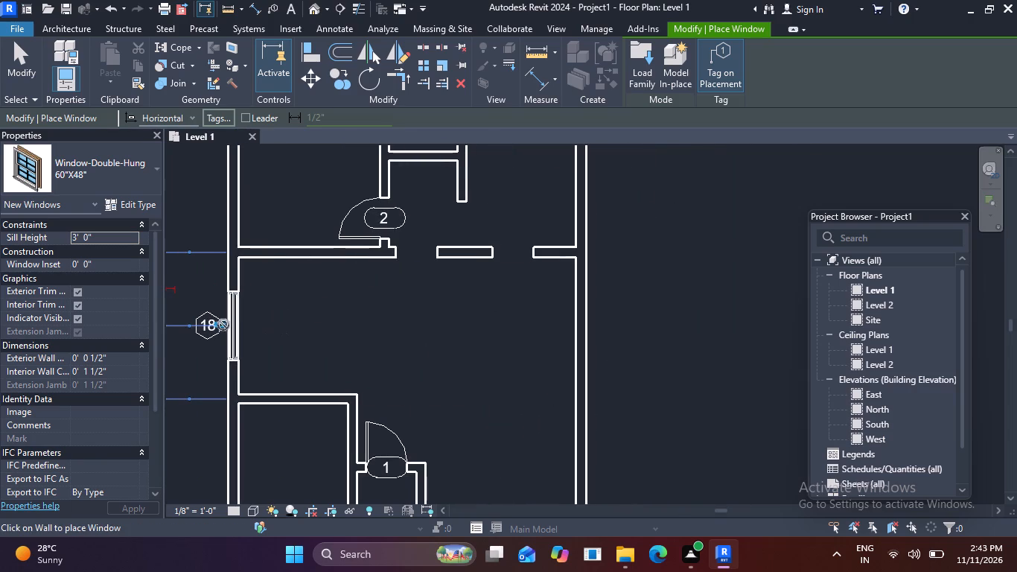
{"action": "left_click", "coordinate": [584, 331]}
Place a 60"X48" window centred in the upper wall of door 2's room, about 5'-6" from each side wall.
{"action": "scroll", "coordinate": [704, 292], "scroll_direction": "down", "scroll_amount": 2}
{"action": "middle_click_drag", "start_coordinate": [704, 292], "coordinate": [699, 396]}
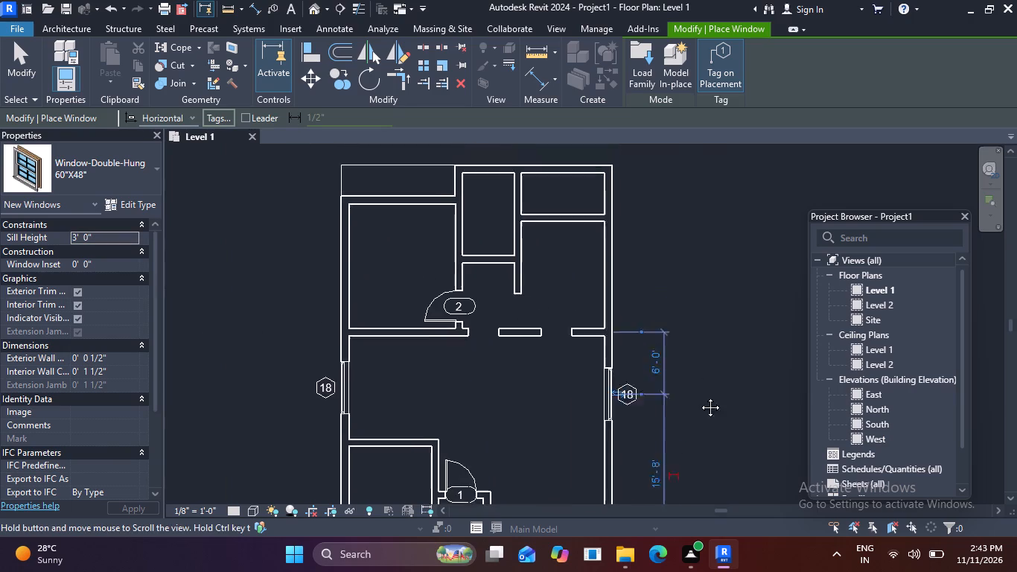
{"action": "middle_click_drag", "start_coordinate": [699, 396], "coordinate": [696, 426]}
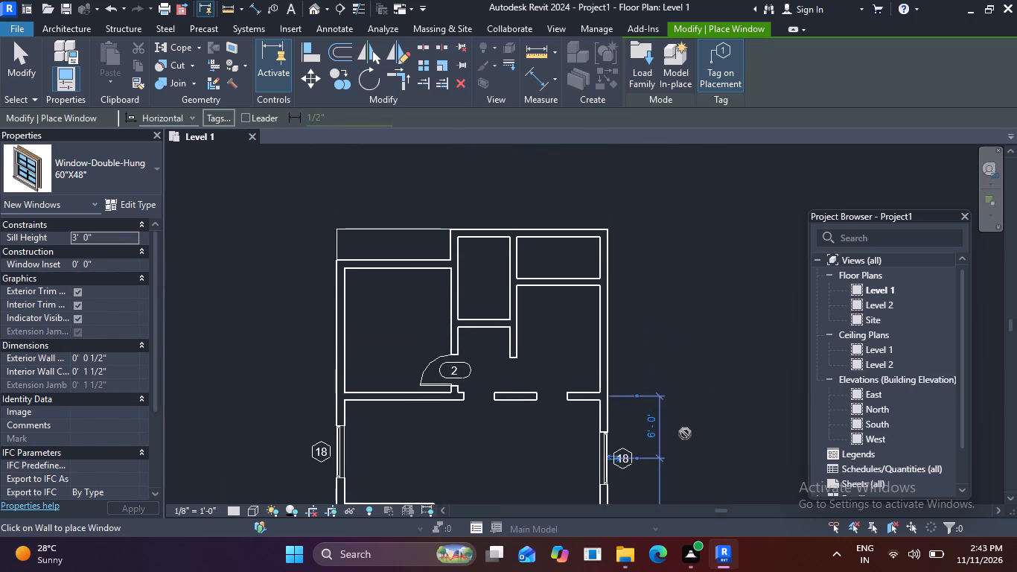
{"action": "left_click", "coordinate": [398, 259]}
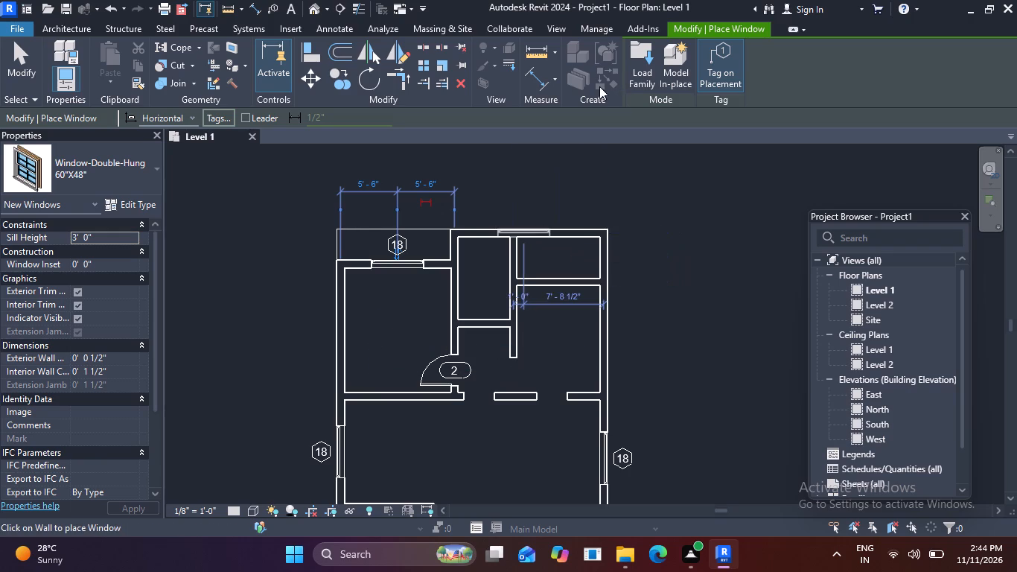
Duplicate the Window-Double-Hung 24" x 42" type under the name 24" x 1'6".
{"action": "scroll", "coordinate": [481, 237], "scroll_direction": "up", "scroll_amount": 5}
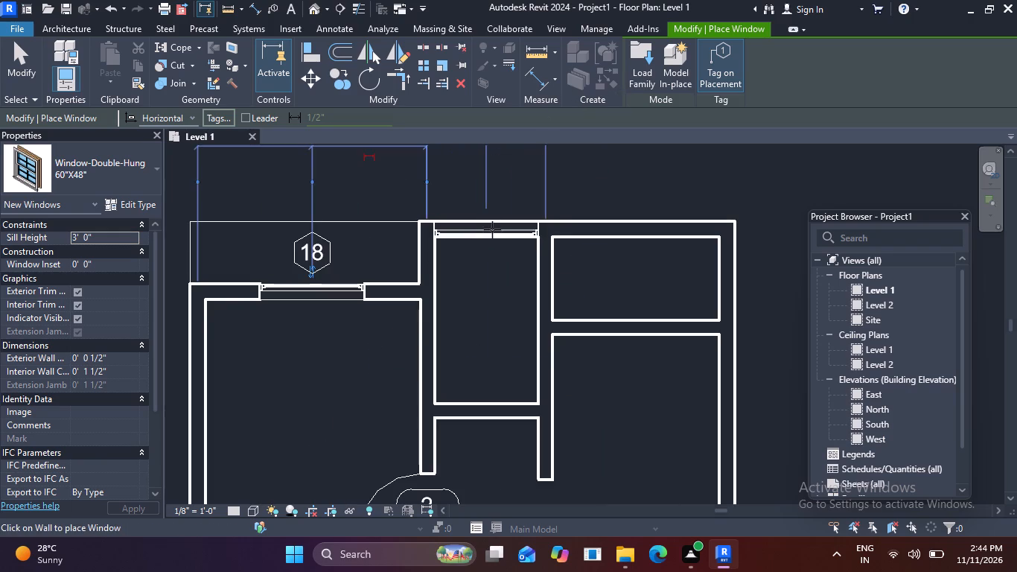
{"action": "left_click", "coordinate": [159, 168]}
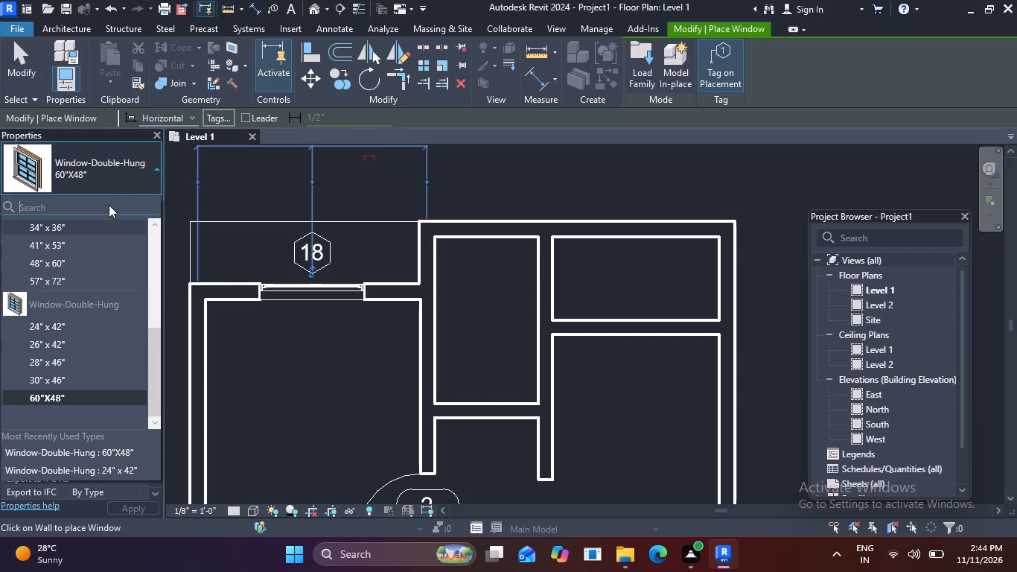
{"action": "left_click", "coordinate": [156, 171]}
{"action": "left_click", "coordinate": [141, 209]}
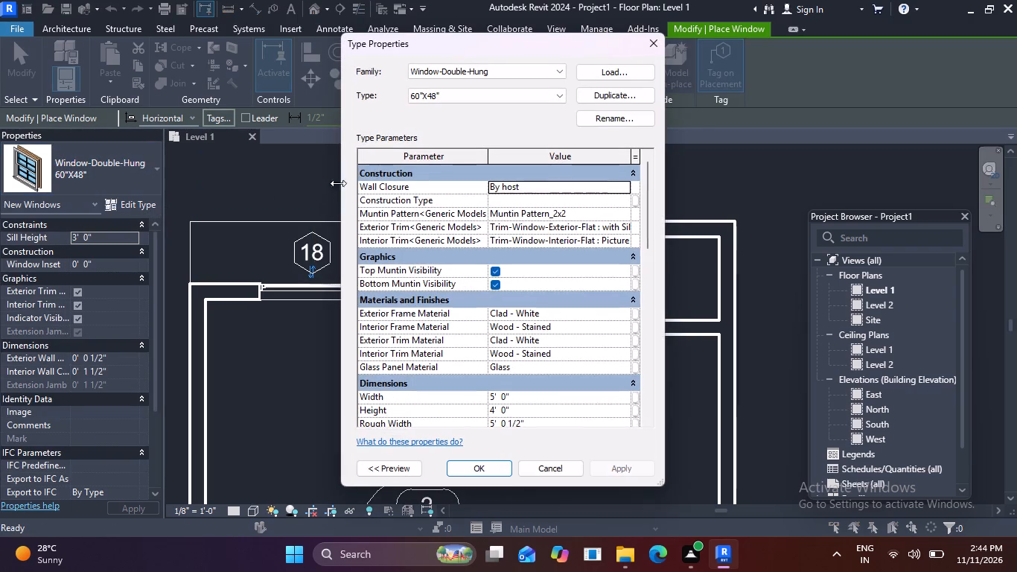
{"action": "left_click", "coordinate": [596, 95]}
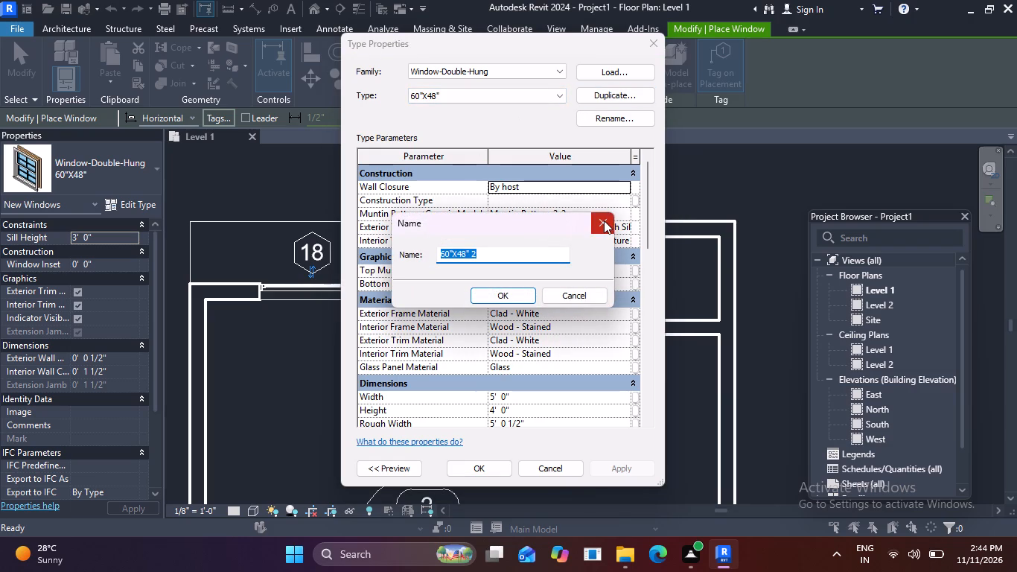
{"action": "left_click", "coordinate": [604, 220]}
{"action": "left_click", "coordinate": [490, 99]}
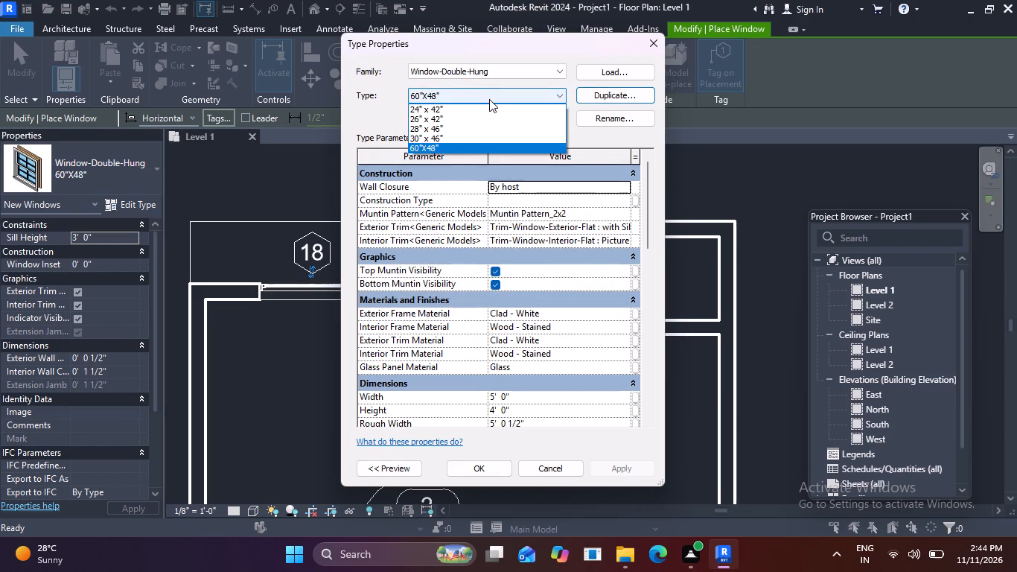
{"action": "left_click", "coordinate": [446, 107]}
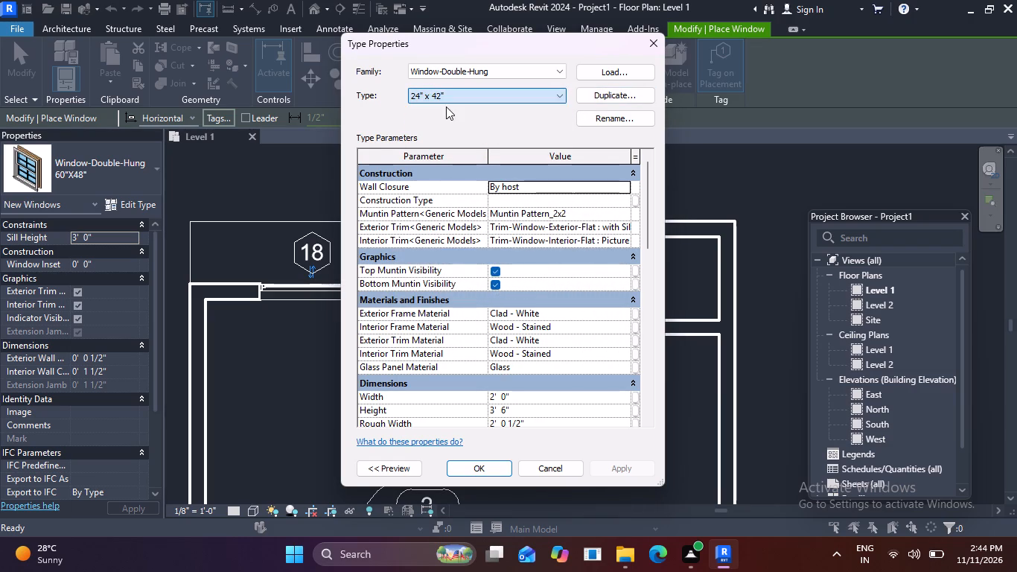
{"action": "left_click", "coordinate": [616, 95]}
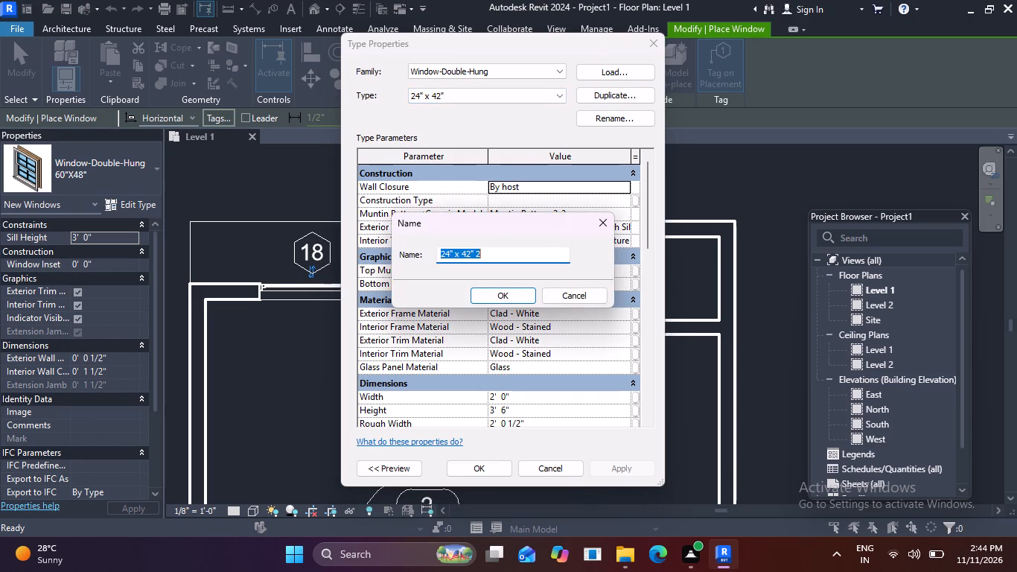
{"action": "left_click", "coordinate": [523, 261]}
{"action": "key", "text": "BackSpace"}
{"action": "key", "text": "BackSpace"}
{"action": "key", "text": "BackSpace"}
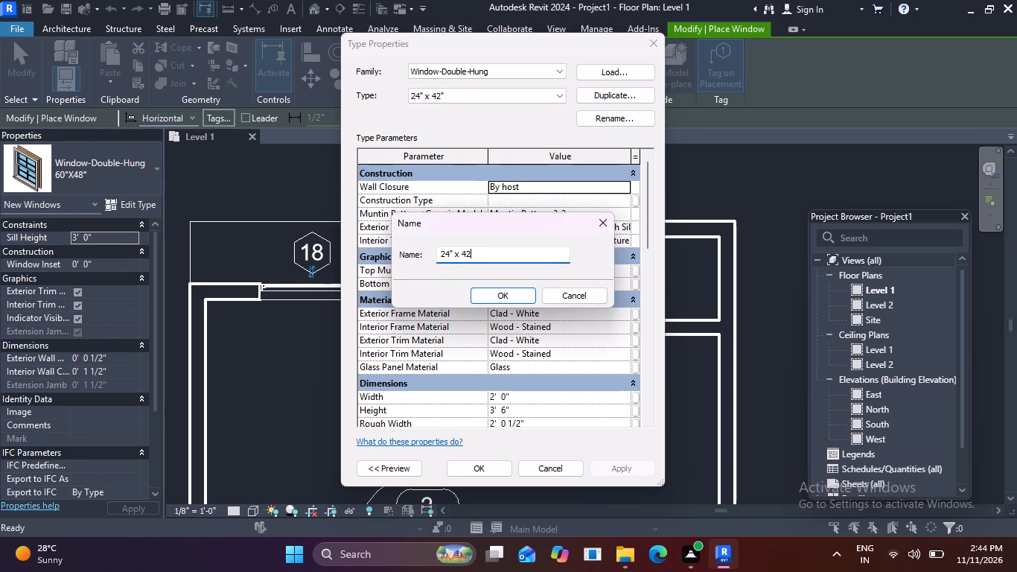
{"action": "key", "text": "BackSpace"}
{"action": "key", "text": "BackSpace"}
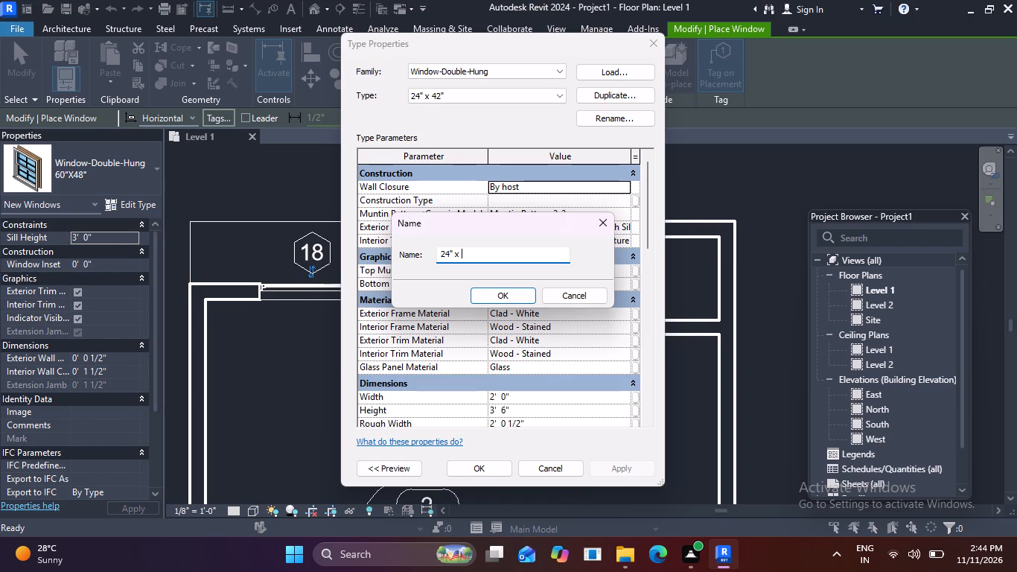
{"action": "key", "text": "1"}
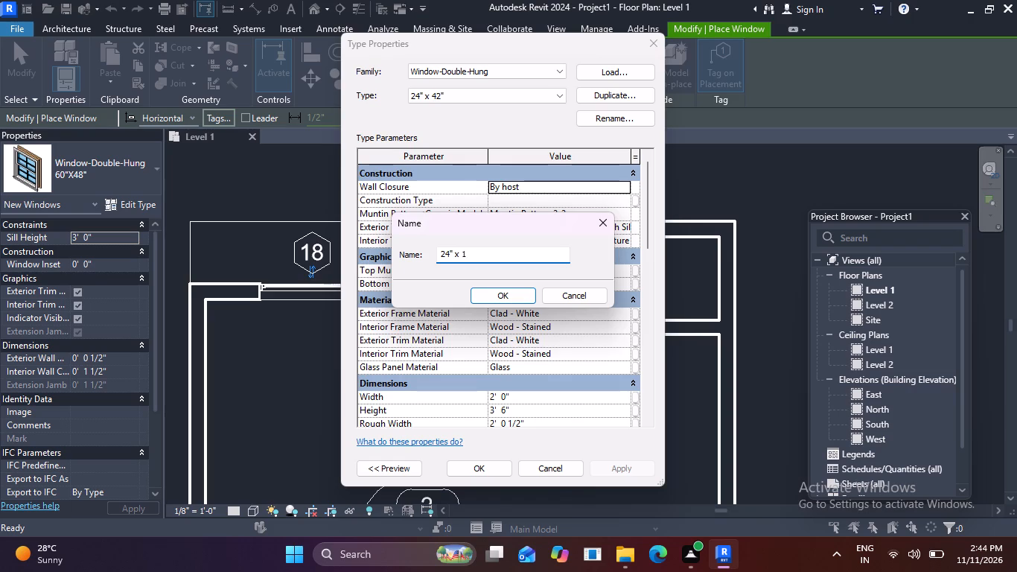
{"action": "key", "text": "apostrophe"}
{"action": "key", "text": "6"}
{"action": "key", "text": "apostrophe"}
{"action": "key", "text": "BackSpace"}
{"action": "key", "text": "shift+quotedbl"}
{"action": "left_click", "coordinate": [522, 300]}
Set the 24" x 1'6" window type's width to 2' and height to 1'6", and accept the type properties.
{"action": "scroll", "coordinate": [535, 375], "scroll_direction": "down", "scroll_amount": 2}
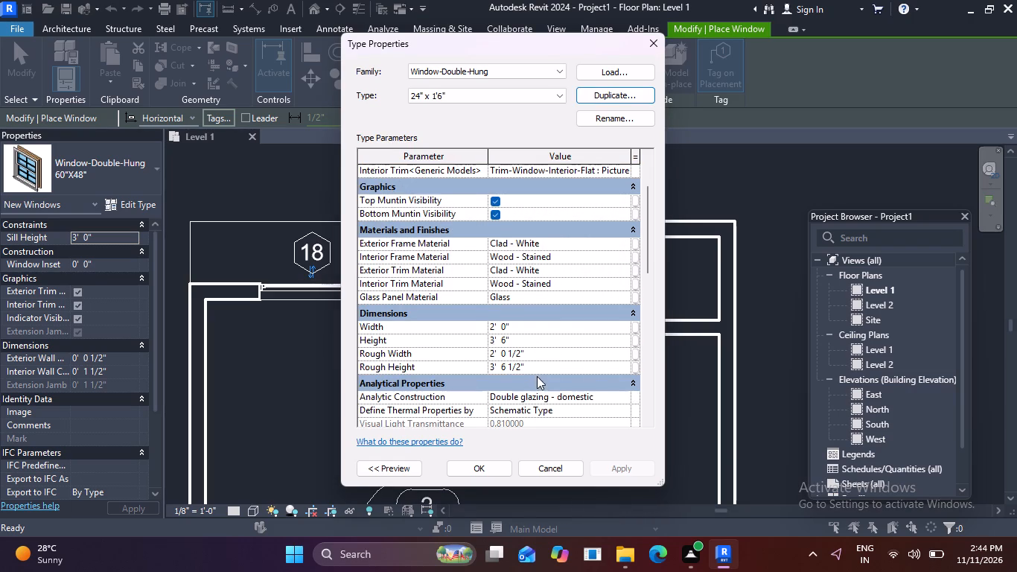
{"action": "left_click", "coordinate": [523, 328]}
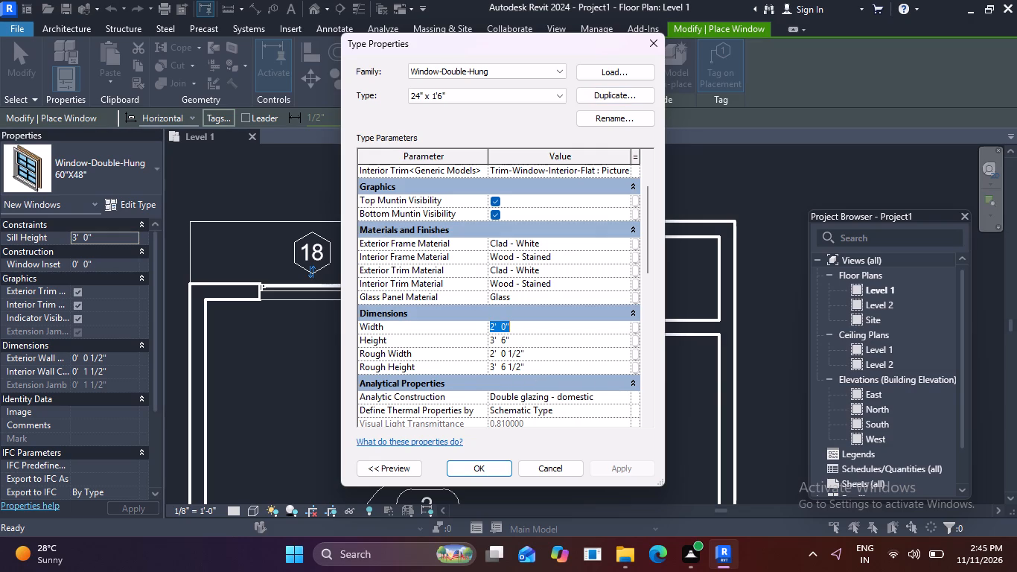
{"action": "key", "text": "BackSpace"}
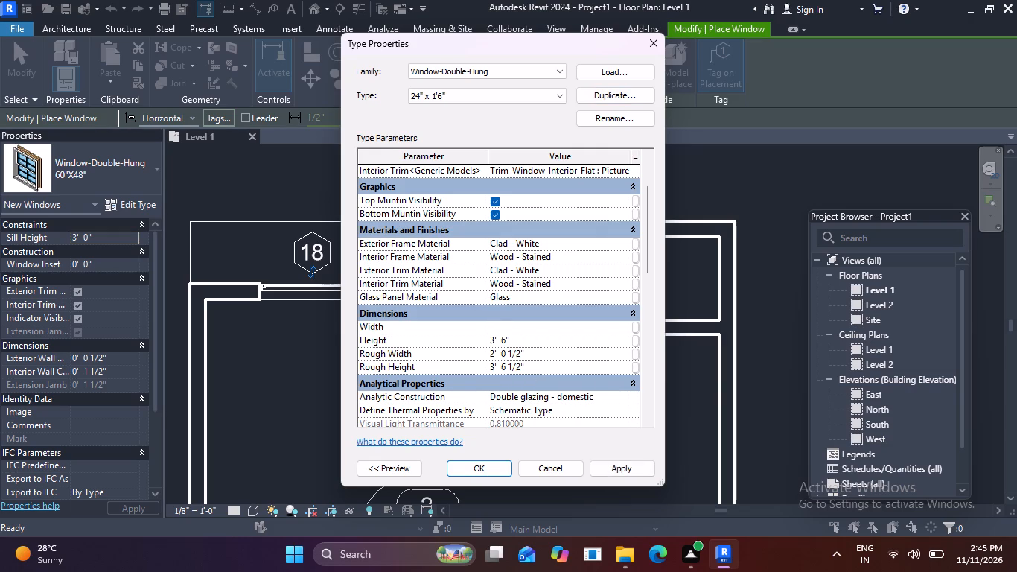
{"action": "type", "text": "2'"}
{"action": "left_click", "coordinate": [529, 338]}
{"action": "key", "text": "BackSpace"}
{"action": "key", "text": "1"}
{"action": "key", "text": "apostrophe"}
{"action": "key", "text": "6"}
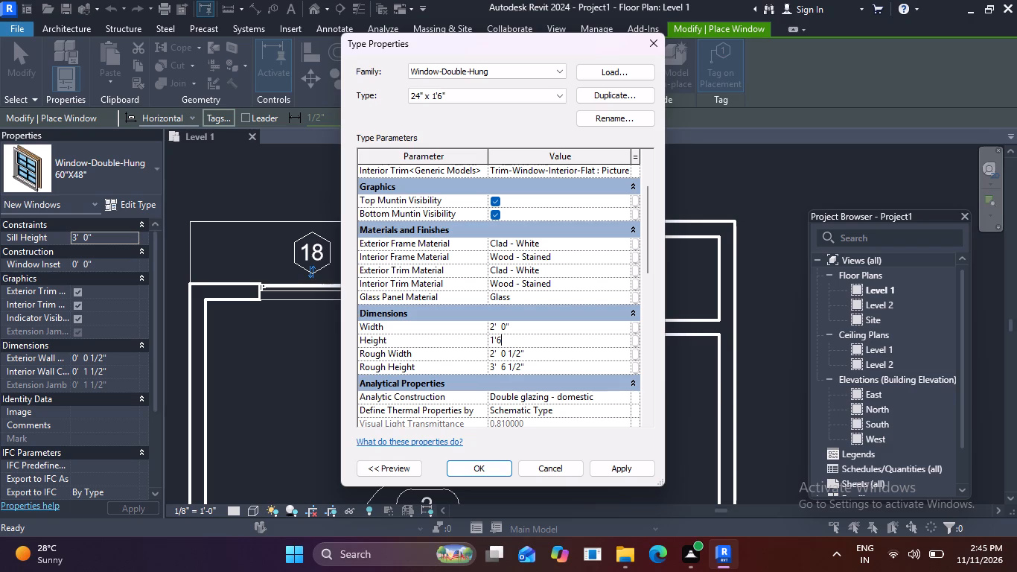
{"action": "key", "text": "shift+quotedbl"}
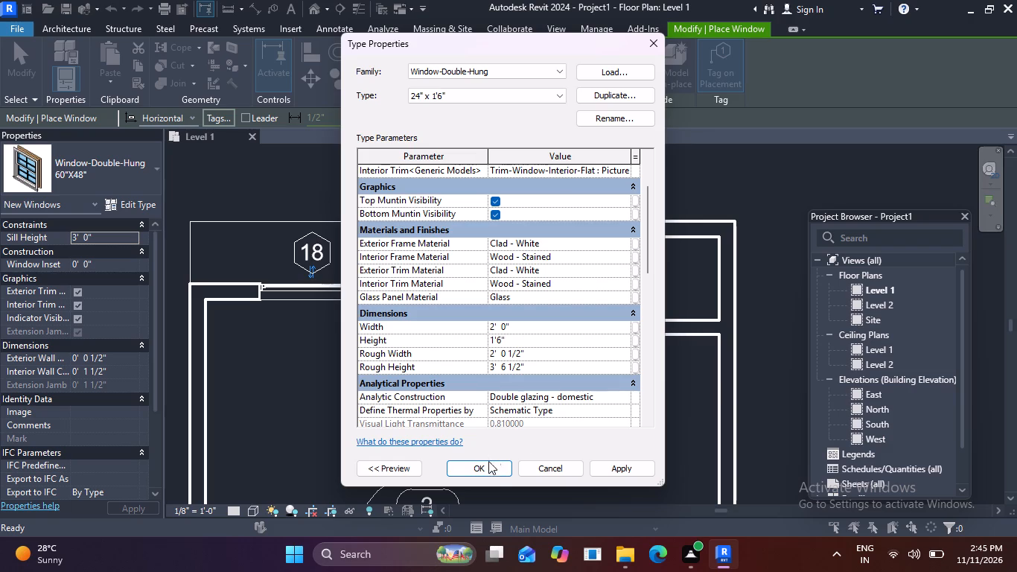
{"action": "left_click", "coordinate": [485, 471]}
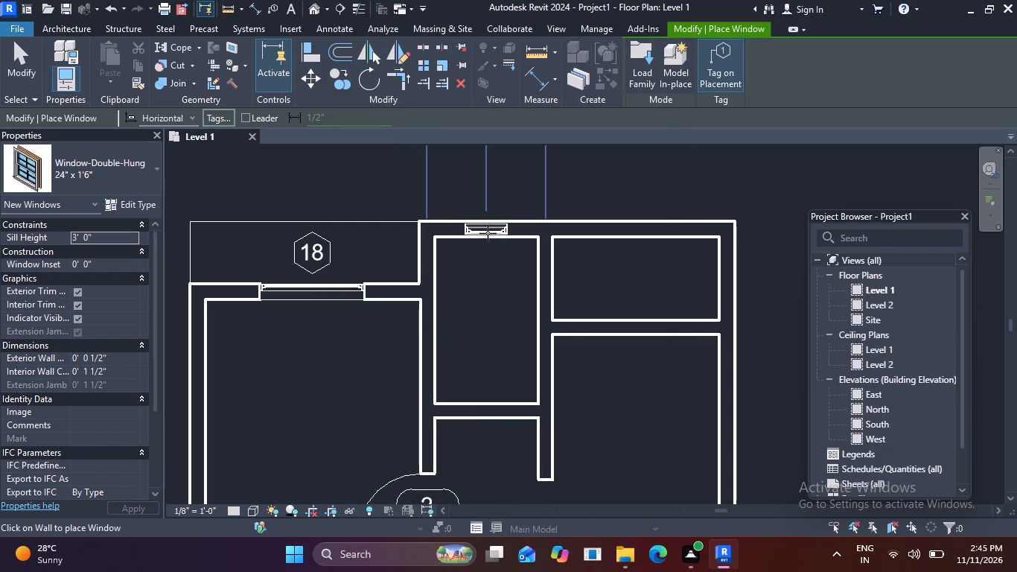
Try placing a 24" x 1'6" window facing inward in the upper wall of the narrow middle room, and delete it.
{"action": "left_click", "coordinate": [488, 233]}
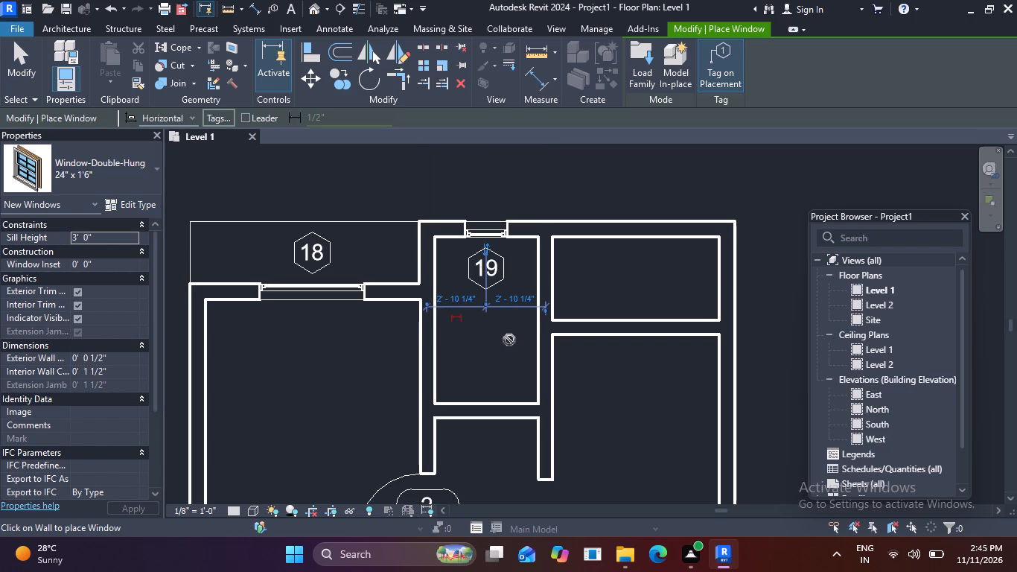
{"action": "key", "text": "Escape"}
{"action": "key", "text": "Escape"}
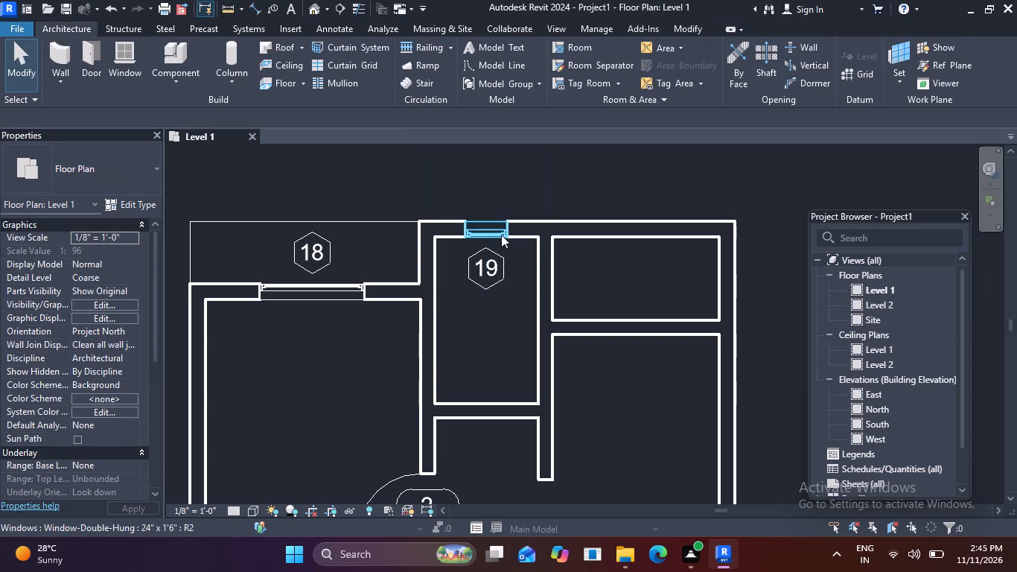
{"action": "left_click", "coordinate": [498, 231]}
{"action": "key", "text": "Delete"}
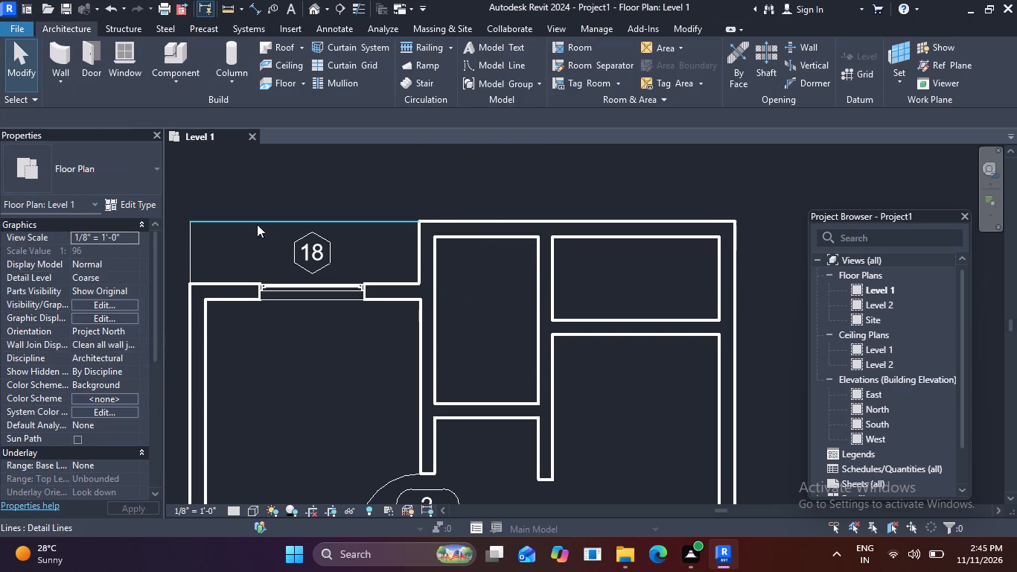
Place a 24" x 1'6" window facing outward in the narrow middle room's upper wall, centred about 2'-10 1/4" from each side wall.
{"action": "left_click", "coordinate": [127, 45]}
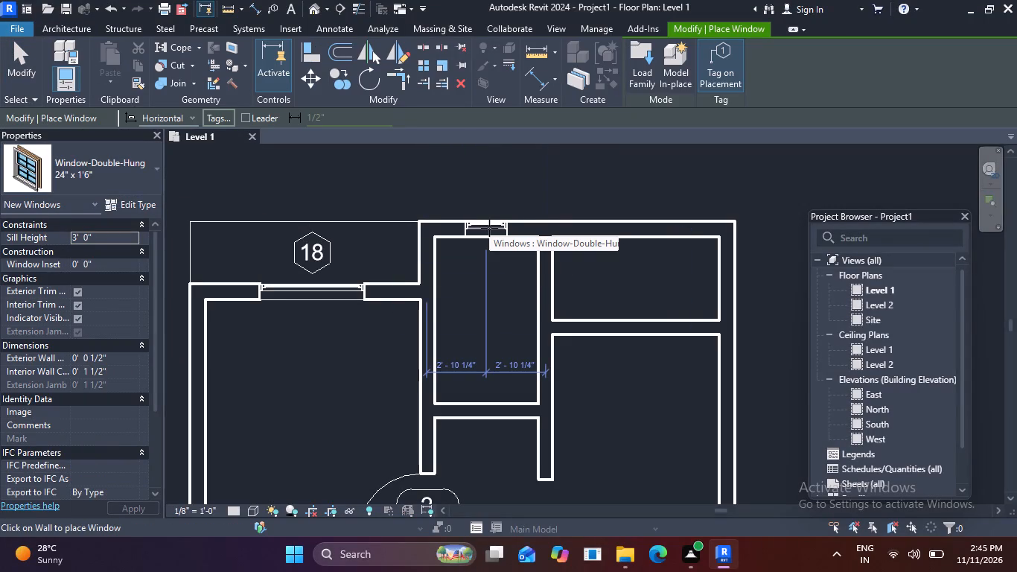
{"action": "left_click", "coordinate": [489, 228]}
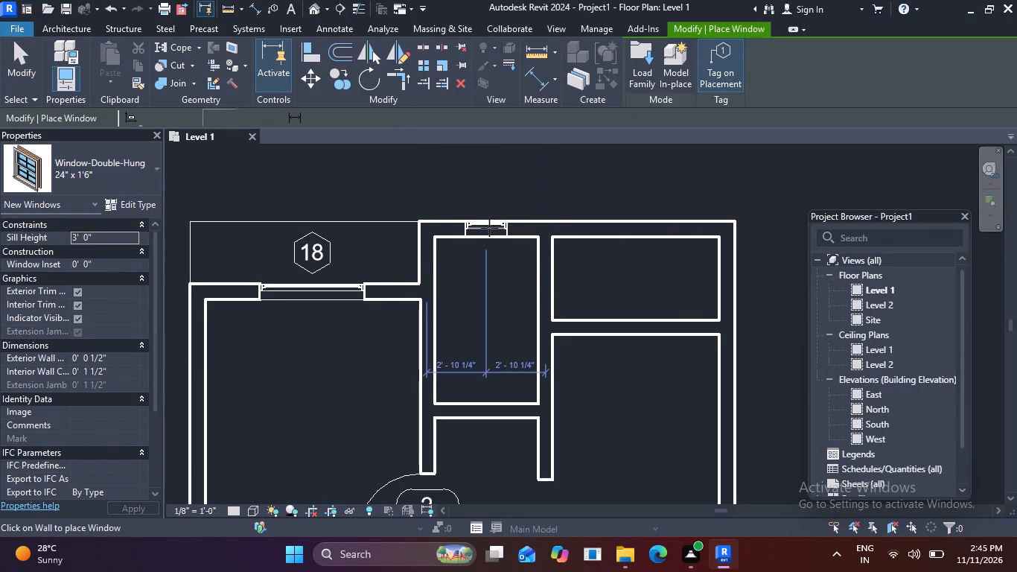
{"action": "key", "text": "Escape"}
{"action": "scroll", "coordinate": [649, 279], "scroll_direction": "down", "scroll_amount": 5}
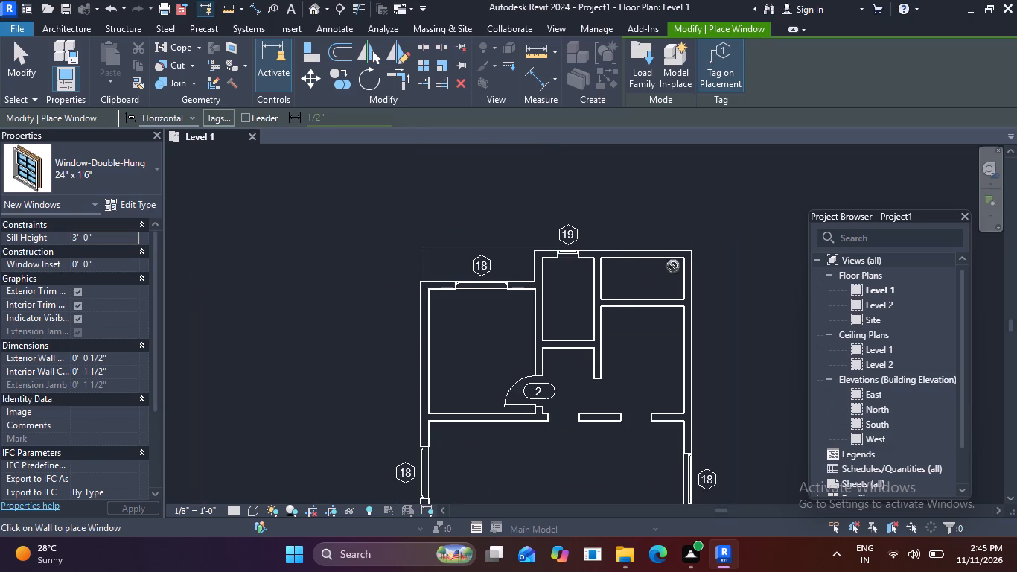
{"action": "key", "text": "Escape"}
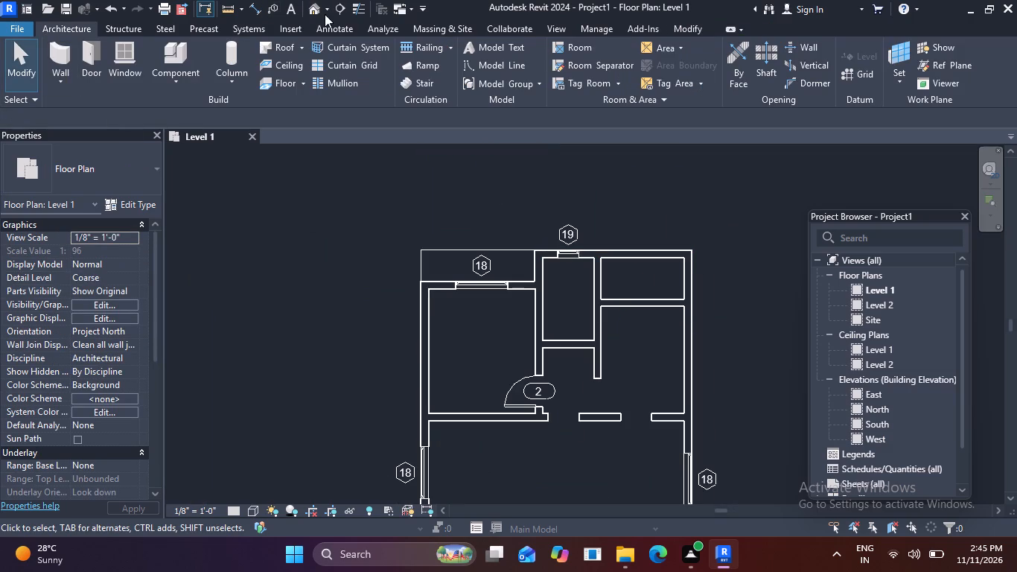
Delete the stray W10X49 structural columns clustered below the free wall end in the default 3D view.
{"action": "left_click", "coordinate": [313, 10]}
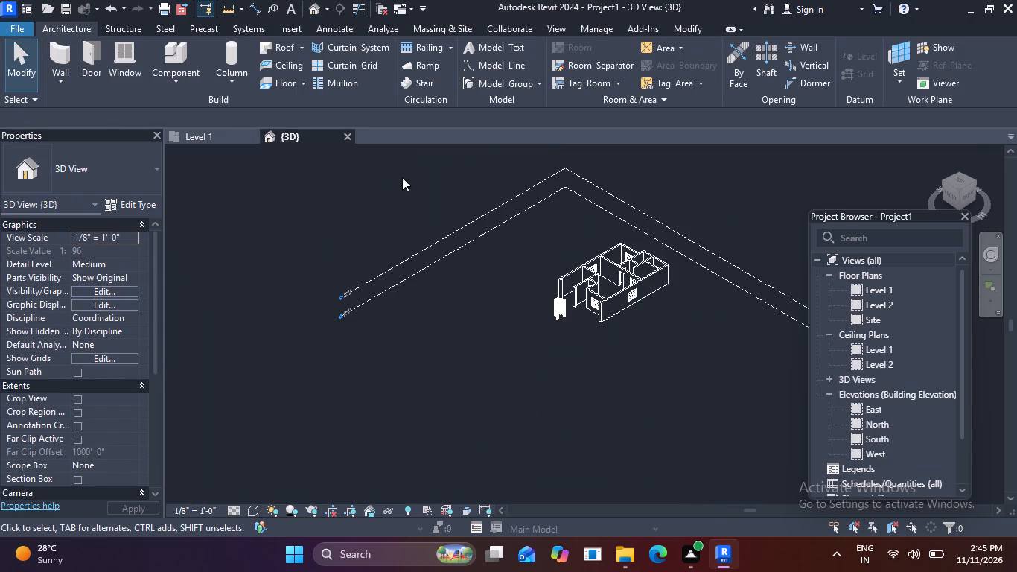
{"action": "scroll", "coordinate": [559, 299], "scroll_direction": "up", "scroll_amount": 4}
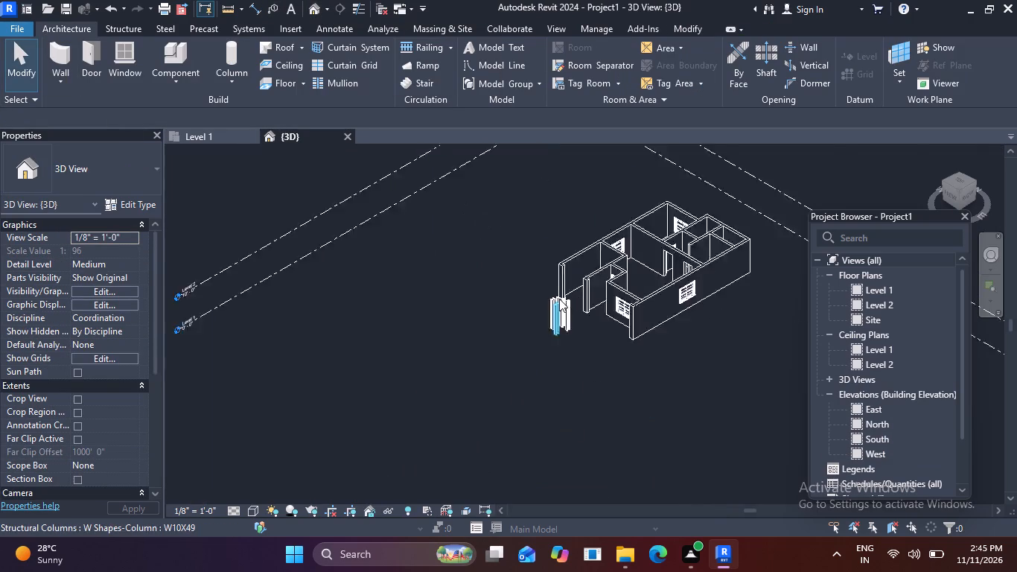
{"action": "scroll", "coordinate": [559, 299], "scroll_direction": "up", "scroll_amount": 3}
{"action": "scroll", "coordinate": [627, 314], "scroll_direction": "up", "scroll_amount": 7}
{"action": "scroll", "coordinate": [503, 302], "scroll_direction": "up", "scroll_amount": 1}
{"action": "middle_click_drag", "start_coordinate": [503, 302], "coordinate": [493, 338]}
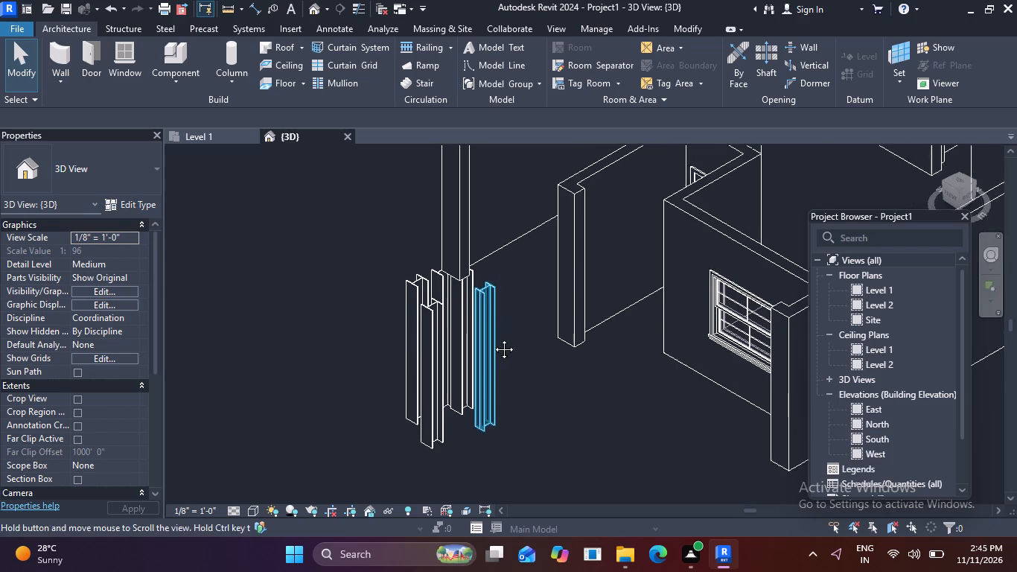
{"action": "middle_click_drag", "start_coordinate": [493, 338], "coordinate": [491, 349]}
{"action": "left_click", "coordinate": [476, 357]}
{"action": "left_click", "coordinate": [443, 363]}
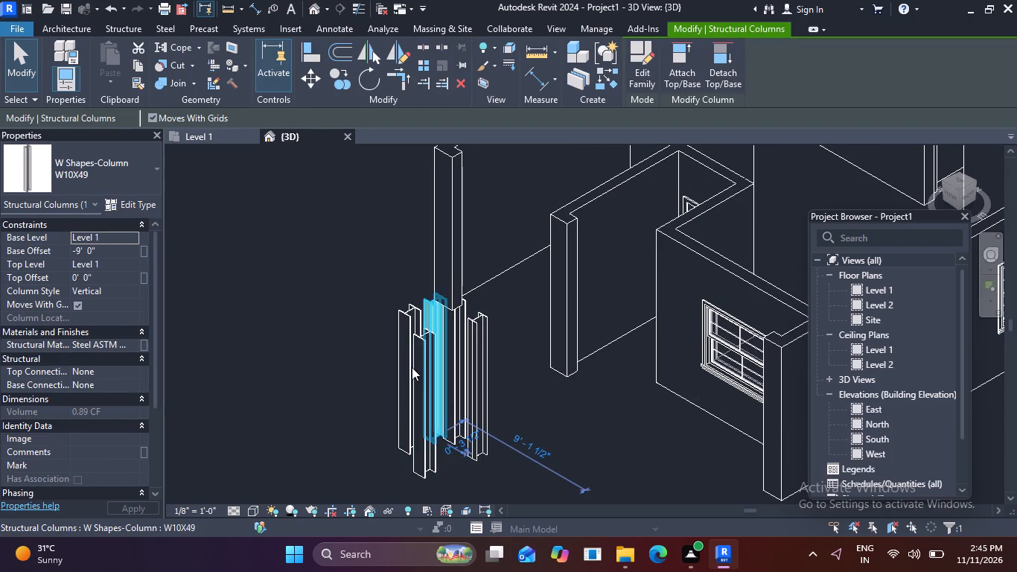
{"action": "left_click", "coordinate": [405, 364]}
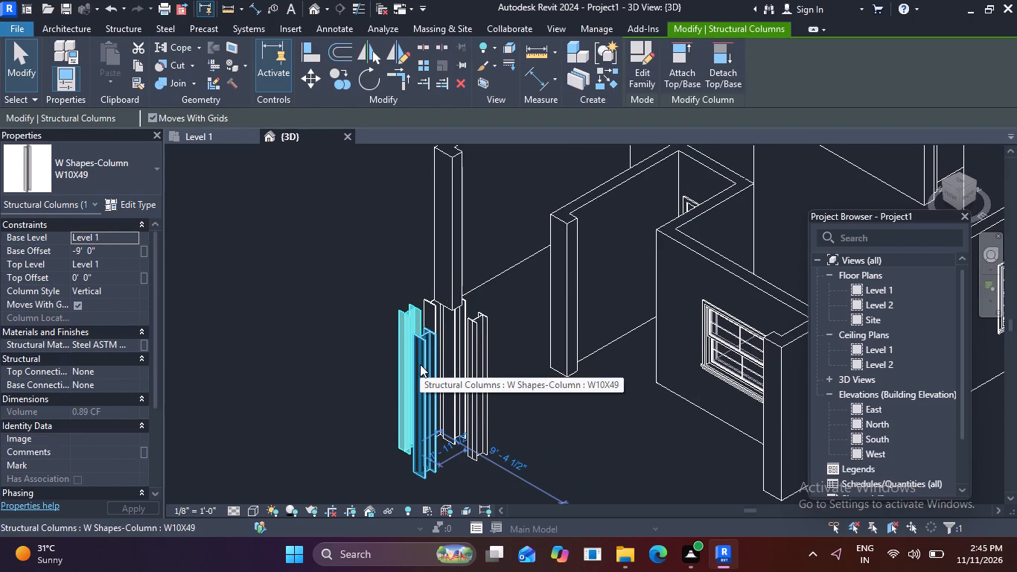
{"action": "key", "text": "Delete"}
{"action": "left_click", "coordinate": [420, 364]}
{"action": "key", "text": "Delete"}
{"action": "left_click", "coordinate": [436, 345]}
{"action": "key", "text": "Delete"}
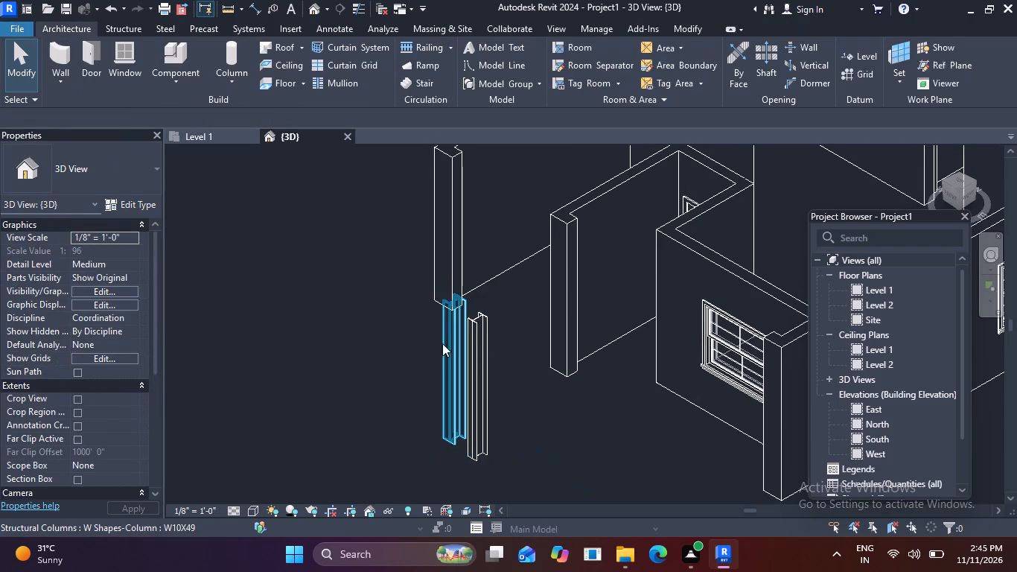
{"action": "left_click", "coordinate": [450, 339]}
{"action": "key", "text": "Delete"}
{"action": "left_click", "coordinate": [467, 345]}
{"action": "key", "text": "Delete"}
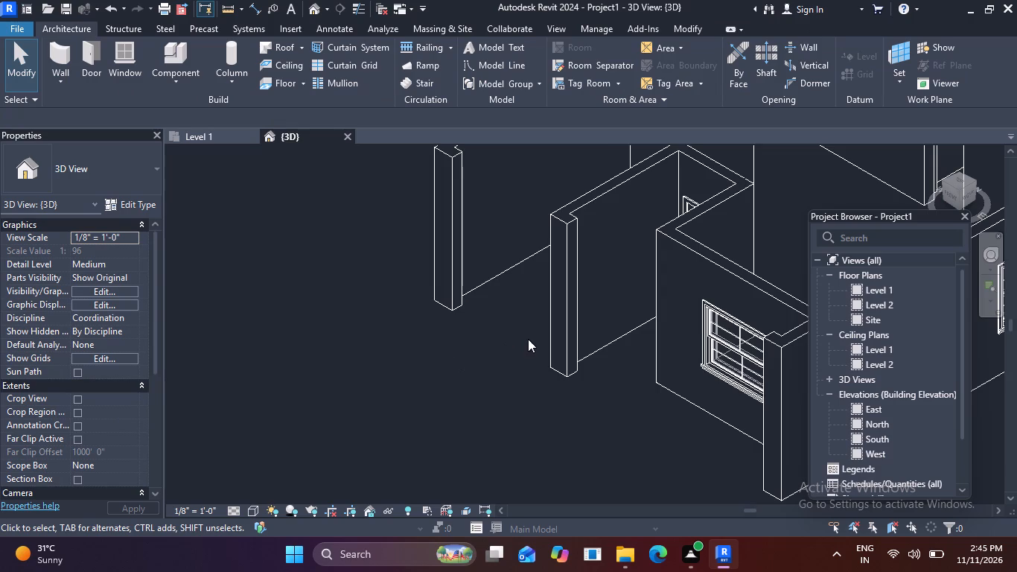
Examine the walls, door openings and windows from several sides of the 3D model.
{"action": "scroll", "coordinate": [532, 337], "scroll_direction": "down", "scroll_amount": 4}
{"action": "middle_click_drag", "start_coordinate": [517, 392], "coordinate": [375, 404]}
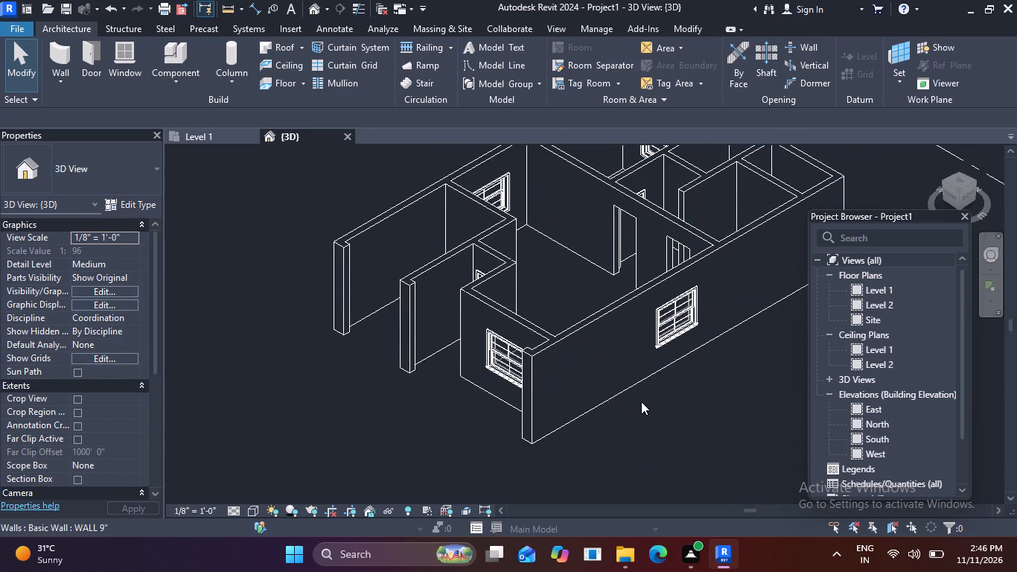
{"action": "middle_click_drag", "start_coordinate": [655, 410], "coordinate": [585, 436], "text": "shift"}
{"action": "scroll", "coordinate": [585, 436], "scroll_direction": "up", "scroll_amount": 1, "text": "shift"}
{"action": "middle_click_drag", "start_coordinate": [581, 436], "coordinate": [383, 400]}
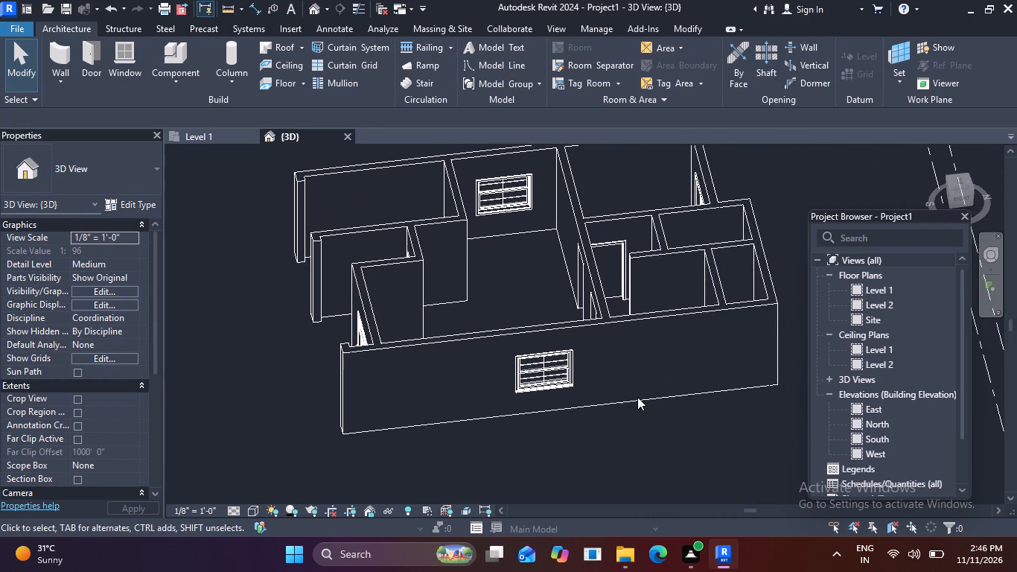
{"action": "middle_click_drag", "start_coordinate": [631, 402], "coordinate": [562, 436], "text": "shift"}
{"action": "middle_click_drag", "start_coordinate": [609, 434], "coordinate": [459, 258]}
{"action": "scroll", "coordinate": [459, 258], "scroll_direction": "up", "scroll_amount": 1}
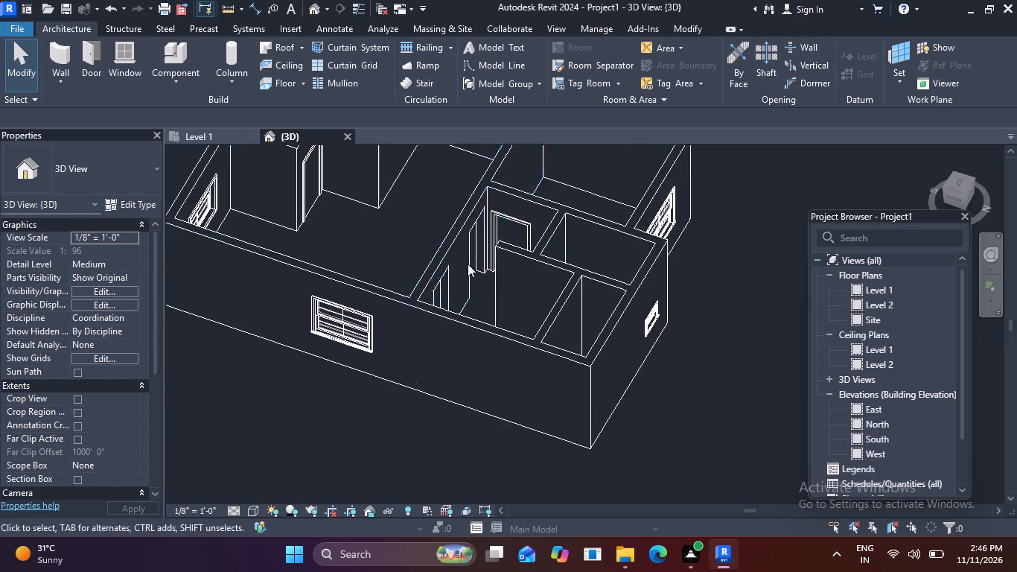
{"action": "middle_click_drag", "start_coordinate": [707, 336], "coordinate": [599, 369], "text": "shift"}
{"action": "middle_click_drag", "start_coordinate": [575, 372], "coordinate": [675, 148]}
{"action": "scroll", "coordinate": [699, 144], "scroll_direction": "up", "scroll_amount": 1}
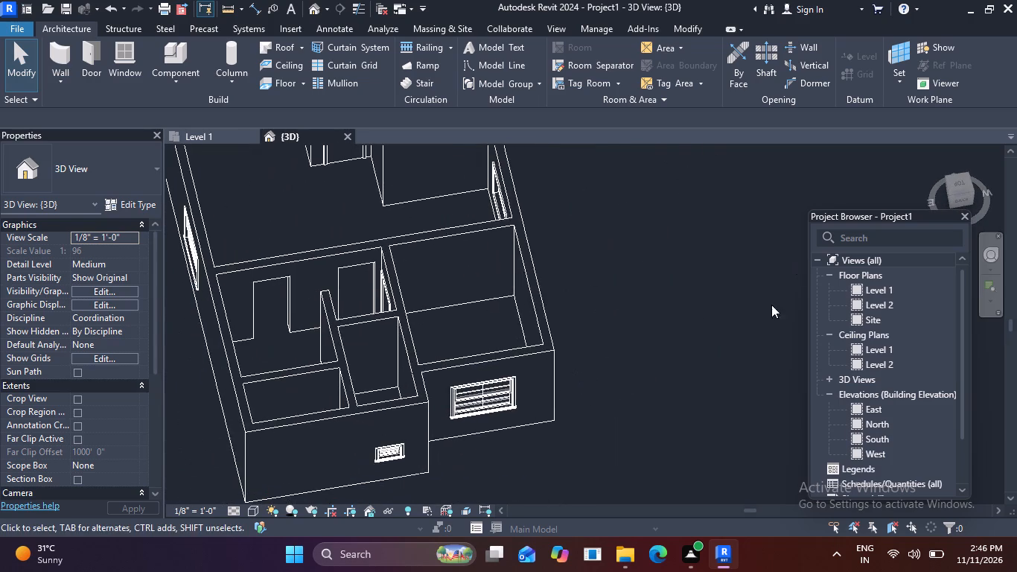
{"action": "middle_click_drag", "start_coordinate": [612, 376], "coordinate": [599, 242], "text": "shift"}
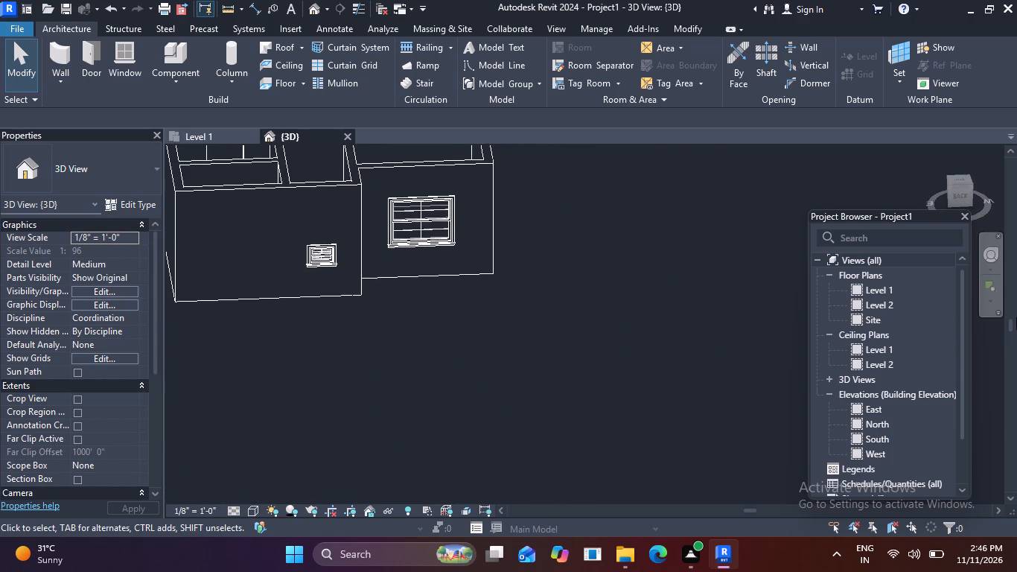
Check the window heights and wall faces in the South, West and East elevations.
{"action": "double_click", "coordinate": [859, 442]}
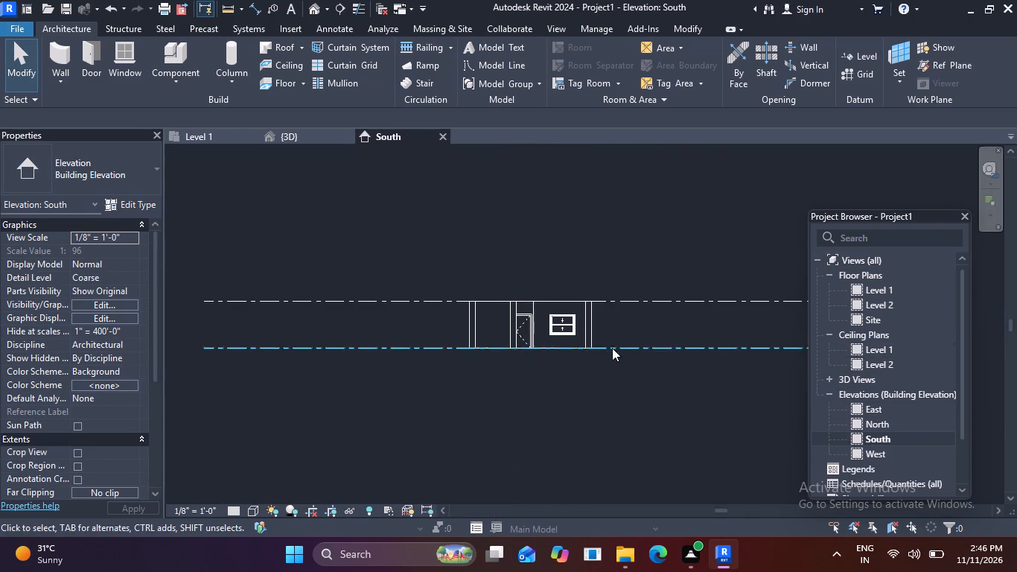
{"action": "scroll", "coordinate": [544, 320], "scroll_direction": "up", "scroll_amount": 5}
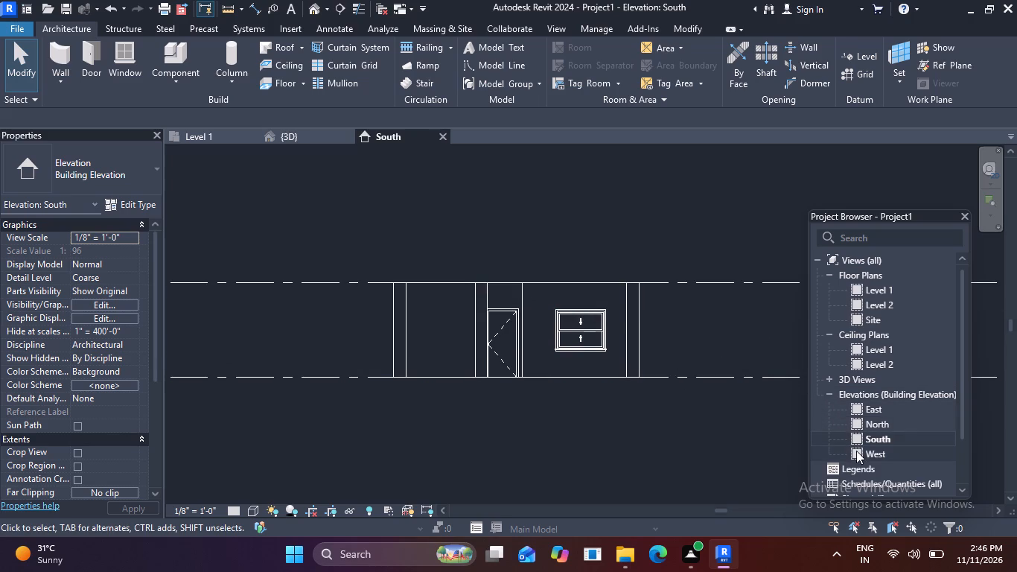
{"action": "double_click", "coordinate": [856, 458]}
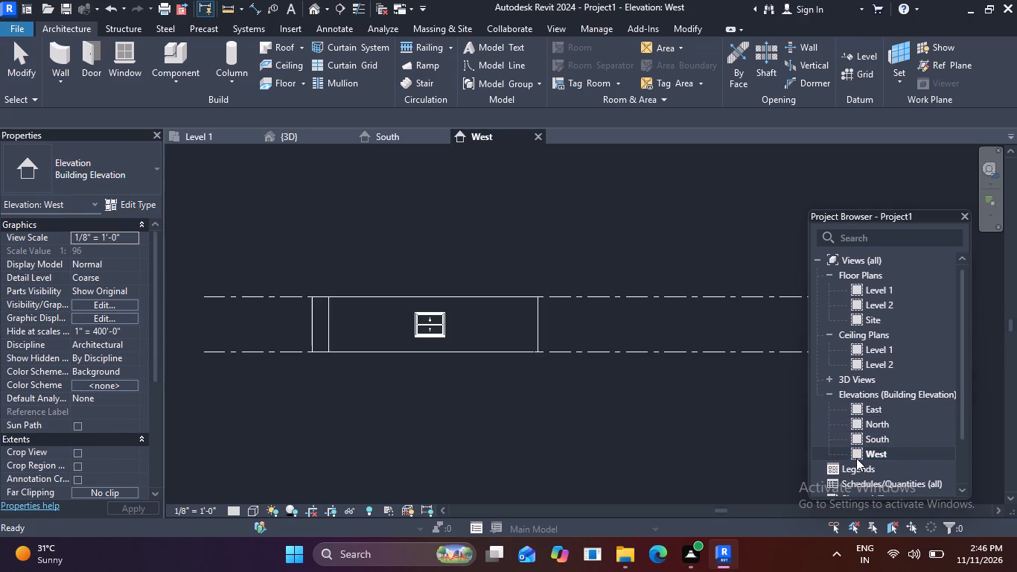
{"action": "scroll", "coordinate": [436, 286], "scroll_direction": "up", "scroll_amount": 5}
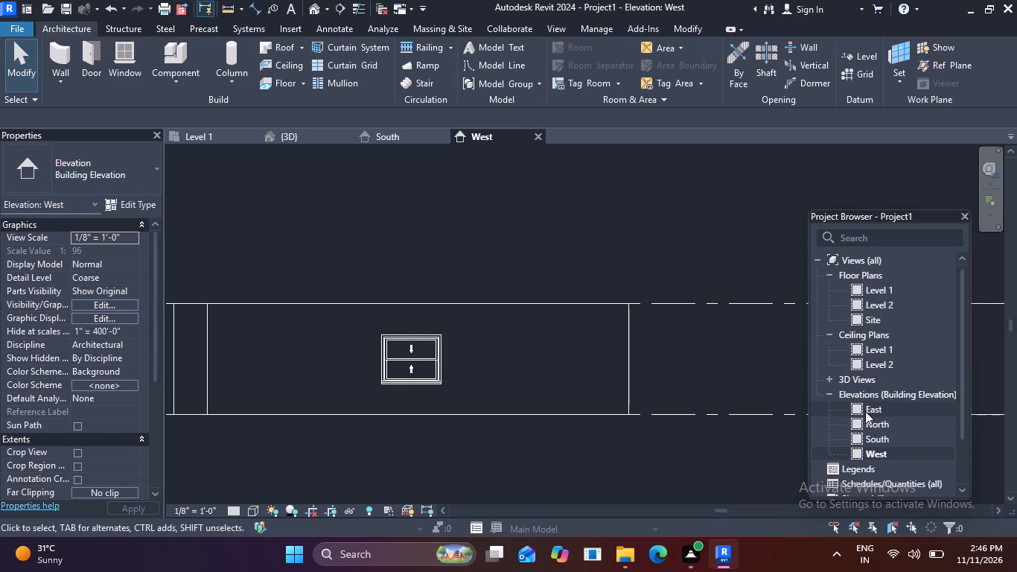
{"action": "double_click", "coordinate": [865, 410]}
{"action": "scroll", "coordinate": [693, 306], "scroll_direction": "up", "scroll_amount": 2}
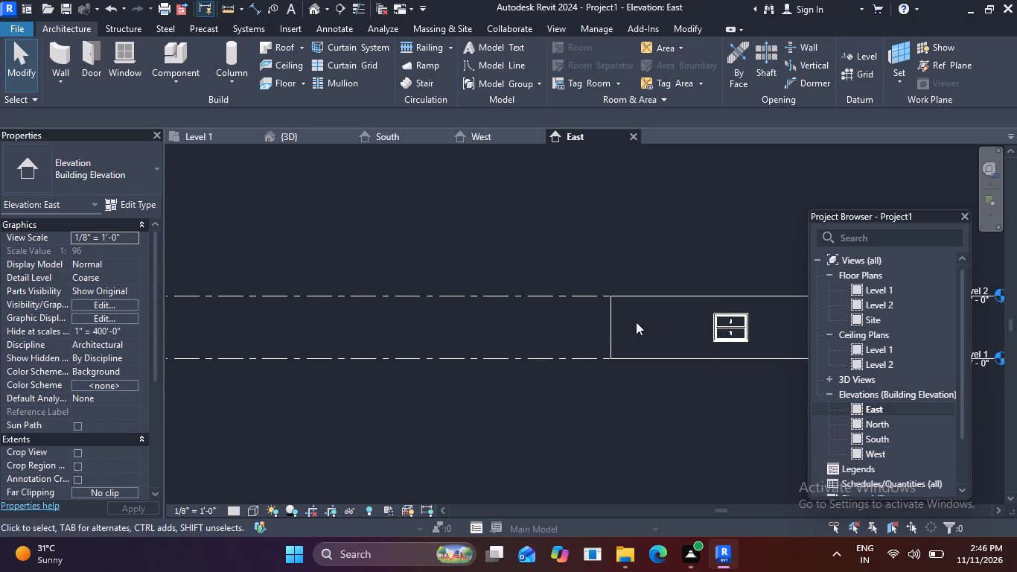
{"action": "middle_click_drag", "start_coordinate": [576, 344], "coordinate": [278, 404]}
In the North elevation, raise the small 24" x 1'6" window to a sill height of 7' 6".
{"action": "double_click", "coordinate": [865, 422]}
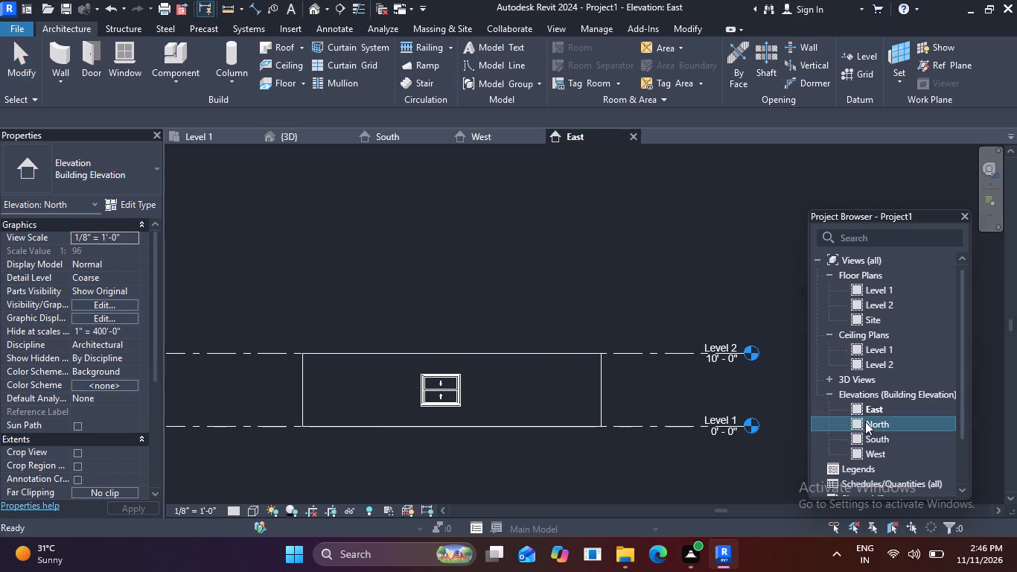
{"action": "scroll", "coordinate": [661, 320], "scroll_direction": "up", "scroll_amount": 11}
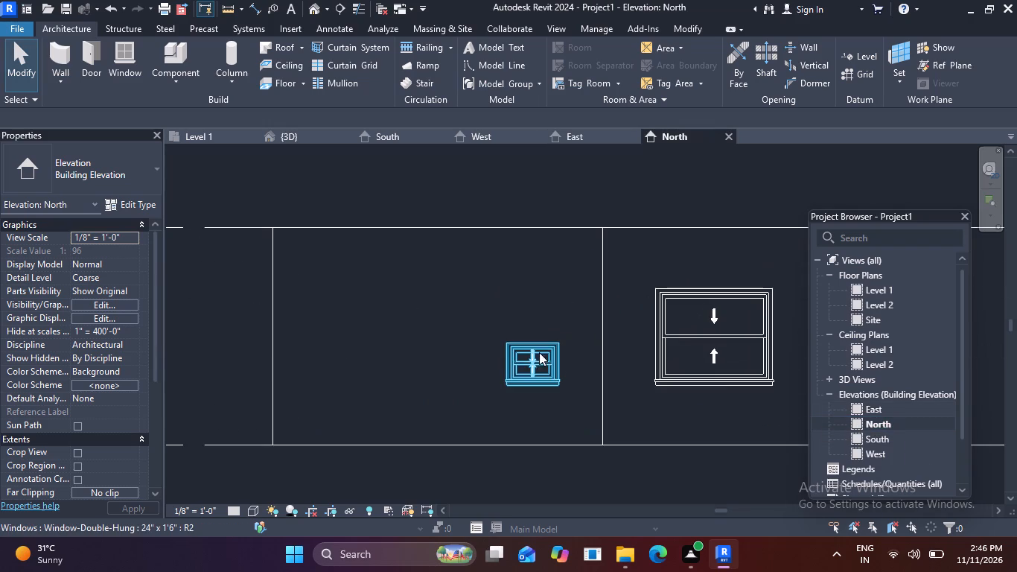
{"action": "left_click", "coordinate": [517, 366]}
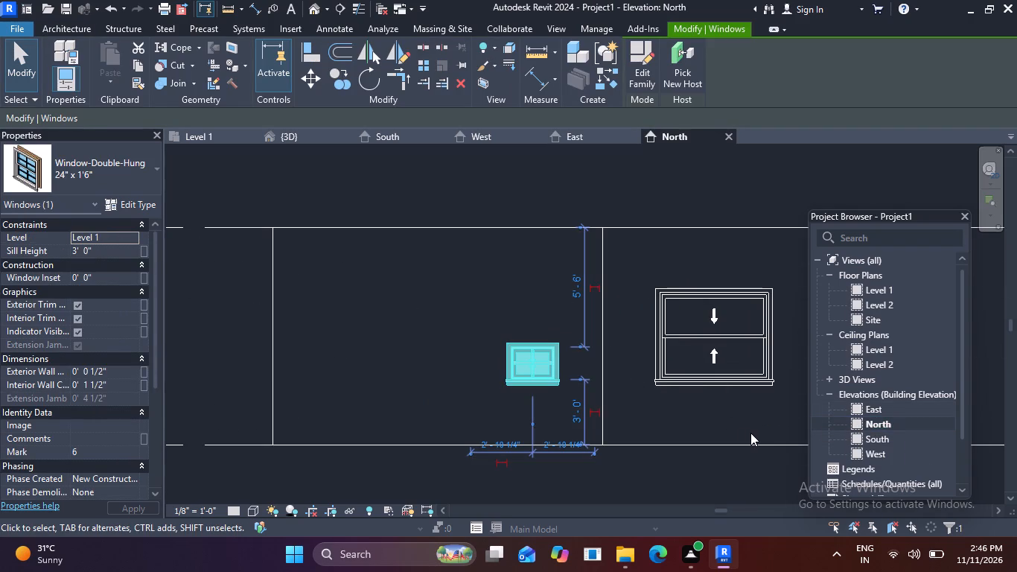
{"action": "key", "text": "ctrl+alt+Up"}
{"action": "key", "text": "ctrl+alt+Up"}
{"action": "key", "text": "ctrl+alt+Up"}
{"action": "key", "text": "ctrl+alt+Up"}
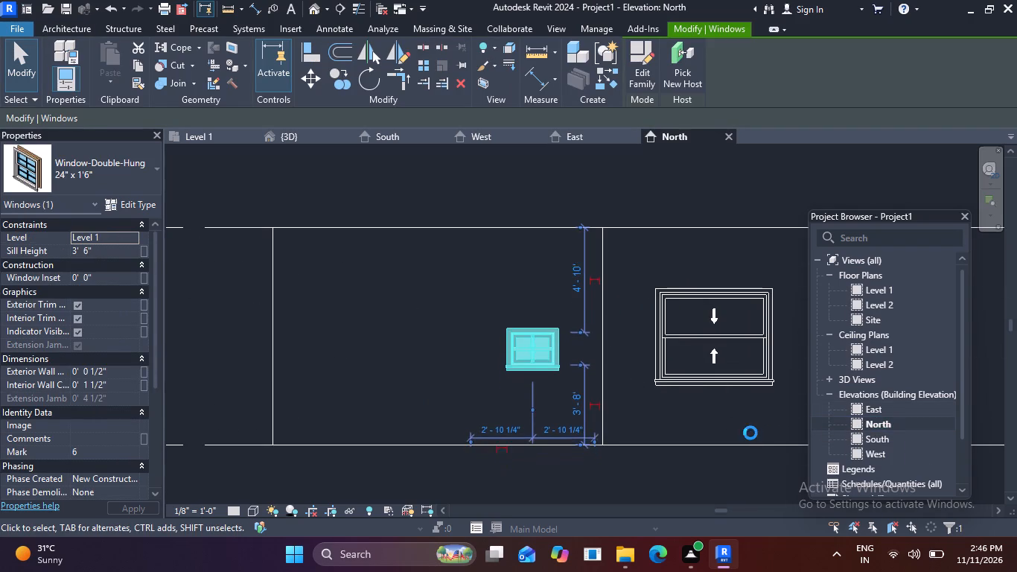
{"action": "key", "text": "ctrl+alt+Up"}
{"action": "key", "text": "ctrl+alt+Up"}
{"action": "key", "text": "ctrl+alt+Up"}
{"action": "key", "text": "ctrl+alt+Up"}
{"action": "key", "text": "ctrl+alt+Up"}
{"action": "key", "text": "ctrl+alt+Up"}
{"action": "key", "text": "ctrl+alt+Up"}
{"action": "key", "text": "ctrl+alt+Up"}
{"action": "key", "text": "ctrl+alt+Up"}
{"action": "key", "text": "ctrl+alt+Up"}
{"action": "key", "text": "ctrl+alt+Up"}
{"action": "key", "text": "ctrl+alt+Up"}
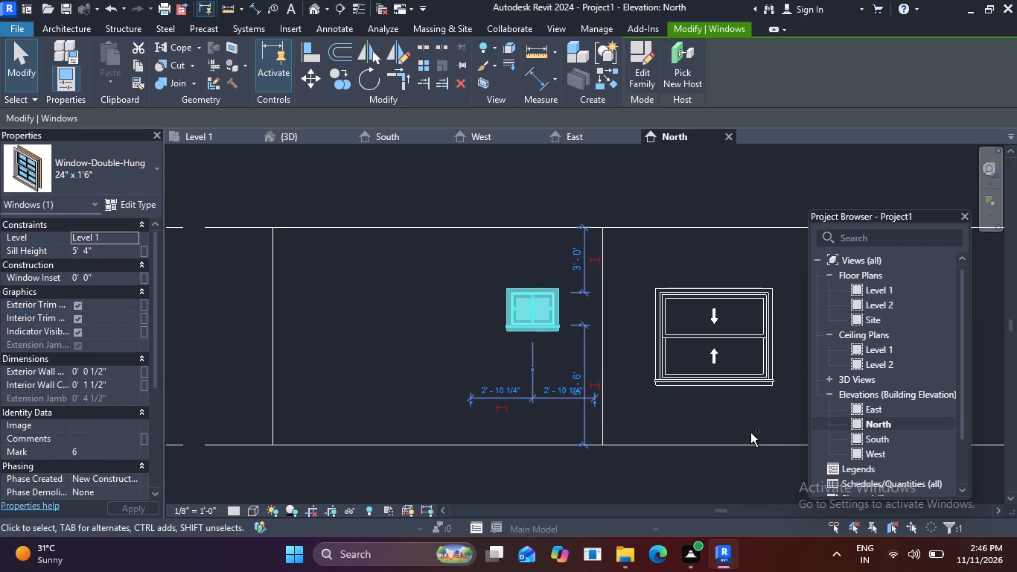
{"action": "key", "text": "ctrl+alt+Up"}
{"action": "key", "text": "ctrl+alt+Up"}
{"action": "key", "text": "ctrl+alt+Up"}
{"action": "key", "text": "ctrl+alt+Up"}
{"action": "key", "text": "ctrl+alt+Up"}
{"action": "key", "text": "ctrl+alt+Up"}
{"action": "key", "text": "ctrl+alt+Up"}
{"action": "key", "text": "ctrl+alt+Up"}
{"action": "key", "text": "ctrl+alt+Up"}
{"action": "key", "text": "ctrl+alt+Up"}
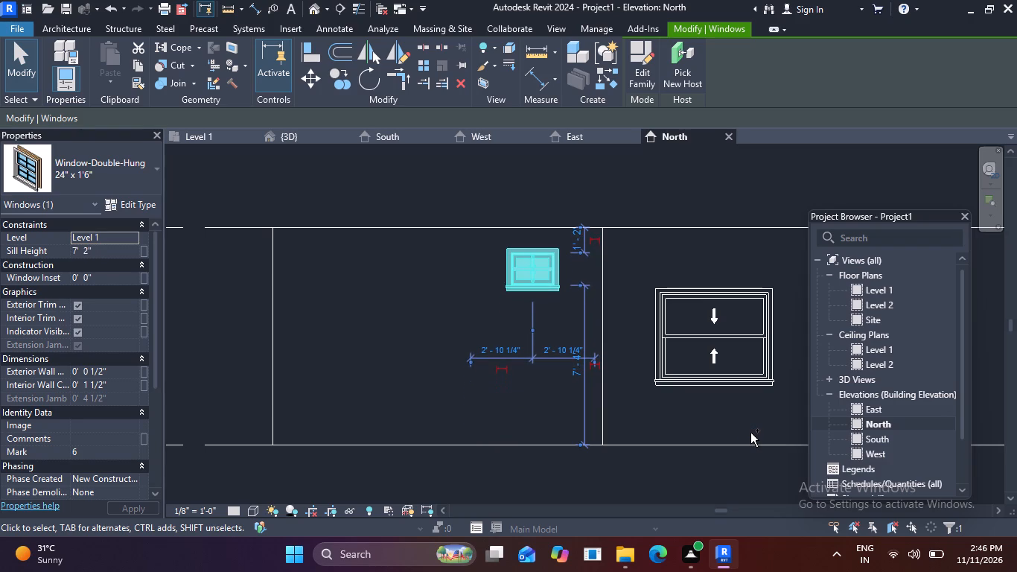
{"action": "key", "text": "ctrl+alt+Up"}
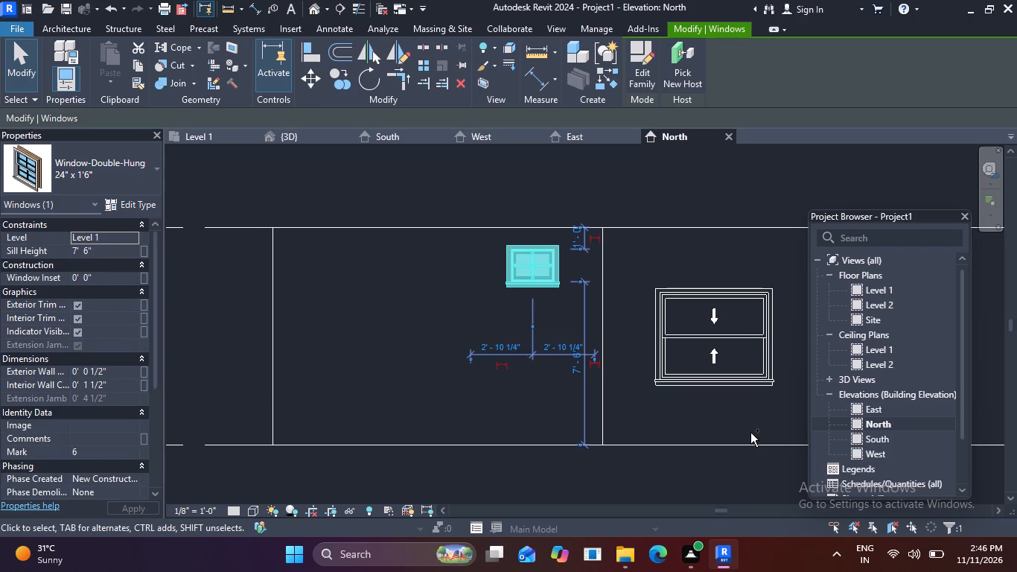
{"action": "key", "text": "Escape"}
Check the North elevation as a whole and review the room, door and window layout in the Level 1 floor plan.
{"action": "scroll", "coordinate": [686, 417], "scroll_direction": "down", "scroll_amount": 3}
{"action": "middle_click_drag", "start_coordinate": [686, 428], "coordinate": [595, 425]}
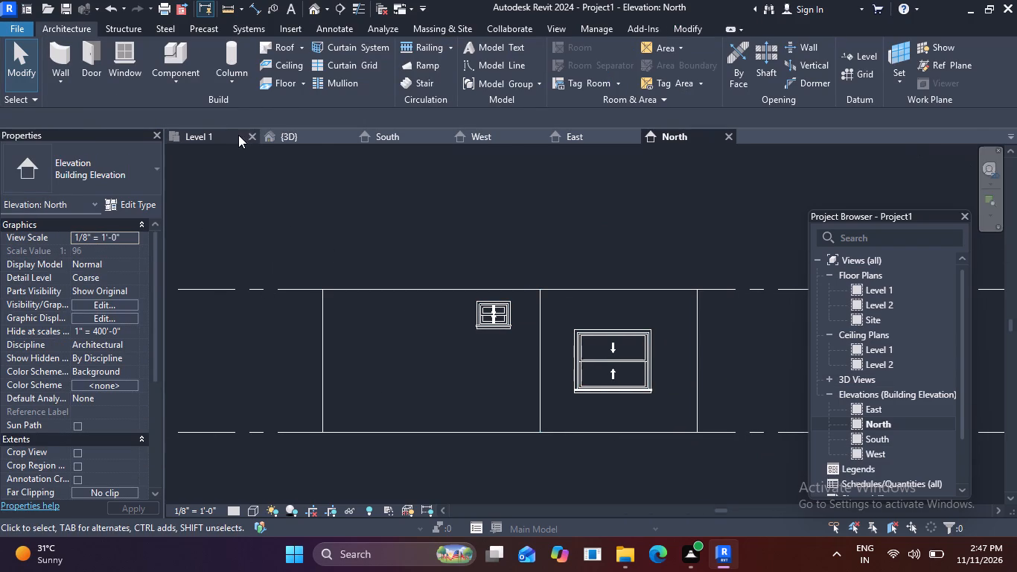
{"action": "left_click", "coordinate": [217, 140]}
{"action": "scroll", "coordinate": [508, 270], "scroll_direction": "down", "scroll_amount": 3}
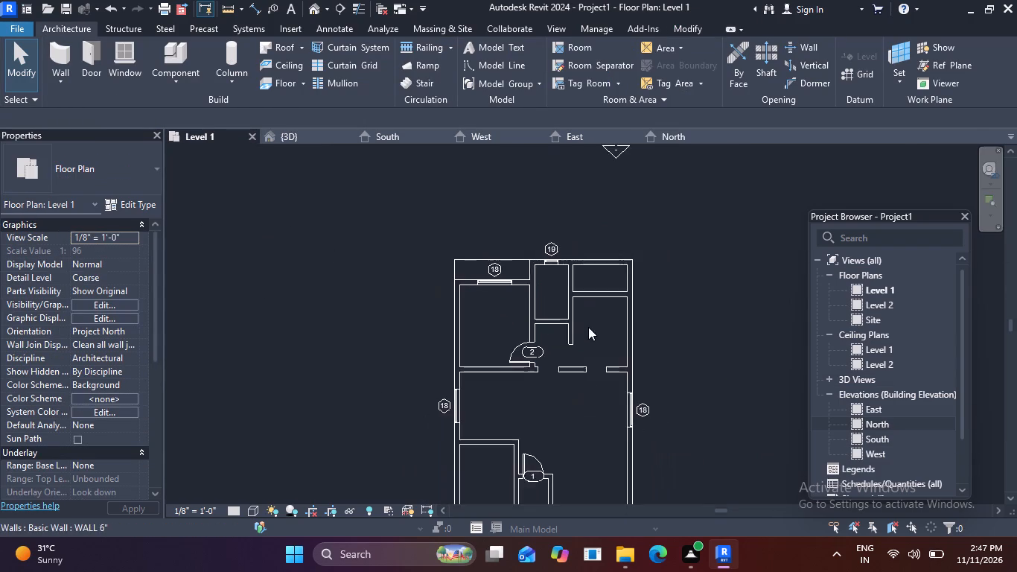
{"action": "middle_click_drag", "start_coordinate": [588, 331], "coordinate": [514, 244]}
{"action": "scroll", "coordinate": [517, 289], "scroll_direction": "down", "scroll_amount": 2}
{"action": "scroll", "coordinate": [511, 348], "scroll_direction": "up", "scroll_amount": 4}
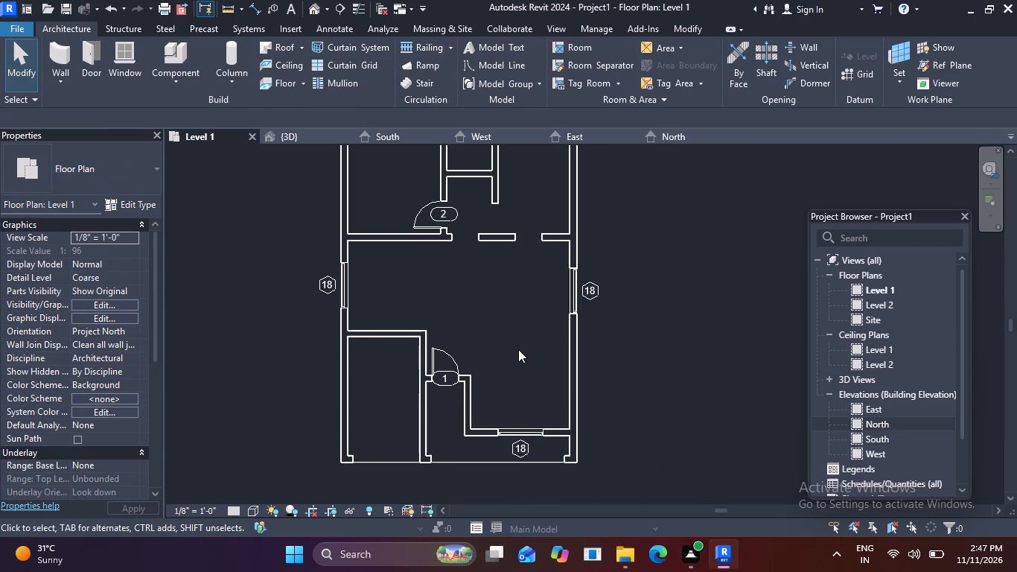
{"action": "scroll", "coordinate": [571, 451], "scroll_direction": "up", "scroll_amount": 3}
{"action": "scroll", "coordinate": [409, 300], "scroll_direction": "down", "scroll_amount": 2}
{"action": "middle_click_drag", "start_coordinate": [500, 307], "coordinate": [516, 328]}
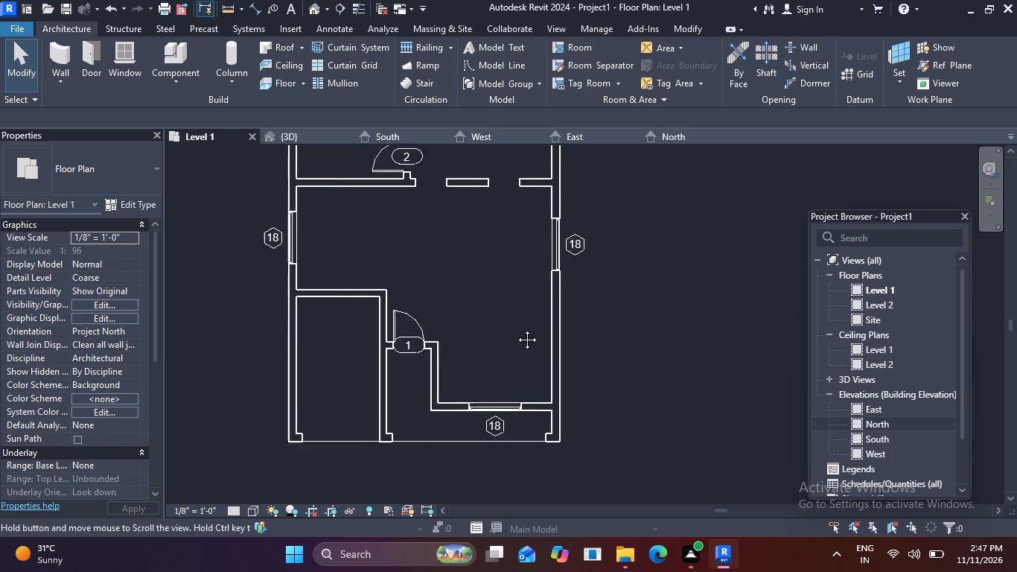
{"action": "middle_click_drag", "start_coordinate": [516, 328], "coordinate": [567, 367]}
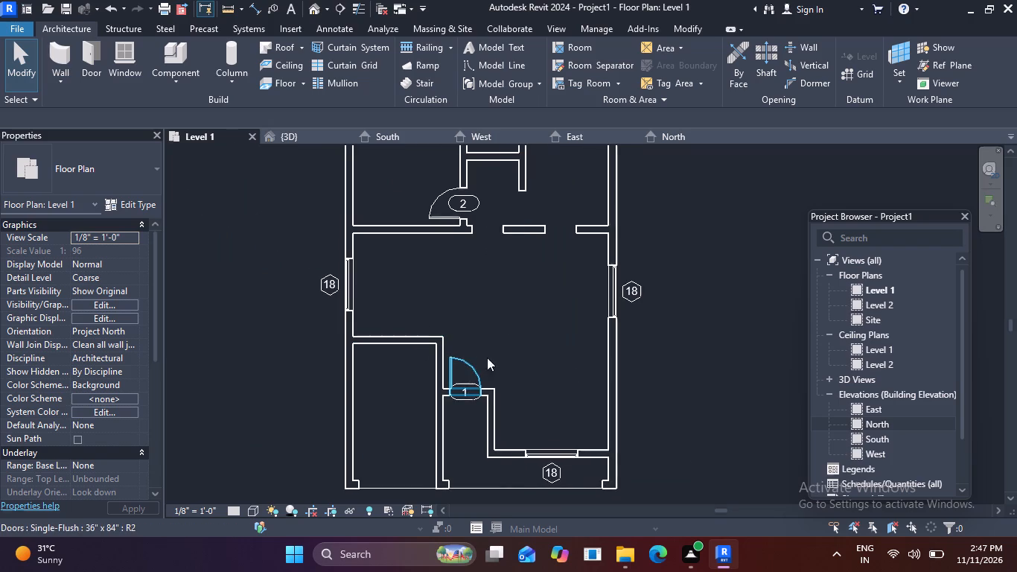
{"action": "scroll", "coordinate": [521, 333], "scroll_direction": "down", "scroll_amount": 3}
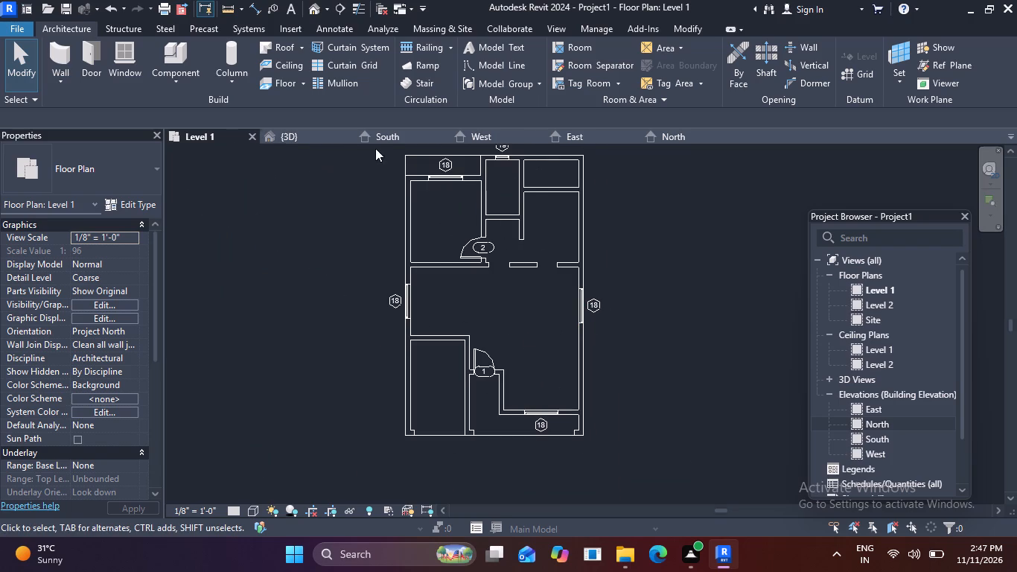
Set the 3D view's visual style to Consistent Colors.
{"action": "left_click", "coordinate": [288, 138]}
{"action": "scroll", "coordinate": [354, 231], "scroll_direction": "down", "scroll_amount": 3}
{"action": "middle_click_drag", "start_coordinate": [375, 284], "coordinate": [581, 359]}
{"action": "middle_click_drag", "start_coordinate": [322, 318], "coordinate": [506, 348], "text": "shift"}
{"action": "middle_click_drag", "start_coordinate": [393, 238], "coordinate": [341, 533]}
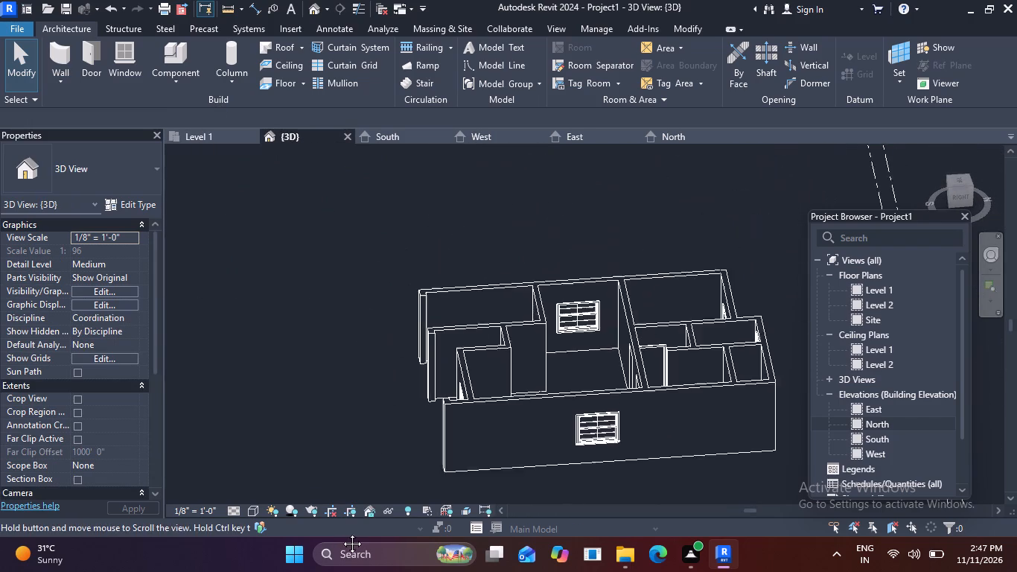
{"action": "middle_click_drag", "start_coordinate": [341, 533], "coordinate": [341, 533]}
{"action": "middle_click_drag", "start_coordinate": [303, 366], "coordinate": [476, 360], "text": "shift"}
{"action": "left_click", "coordinate": [249, 509]}
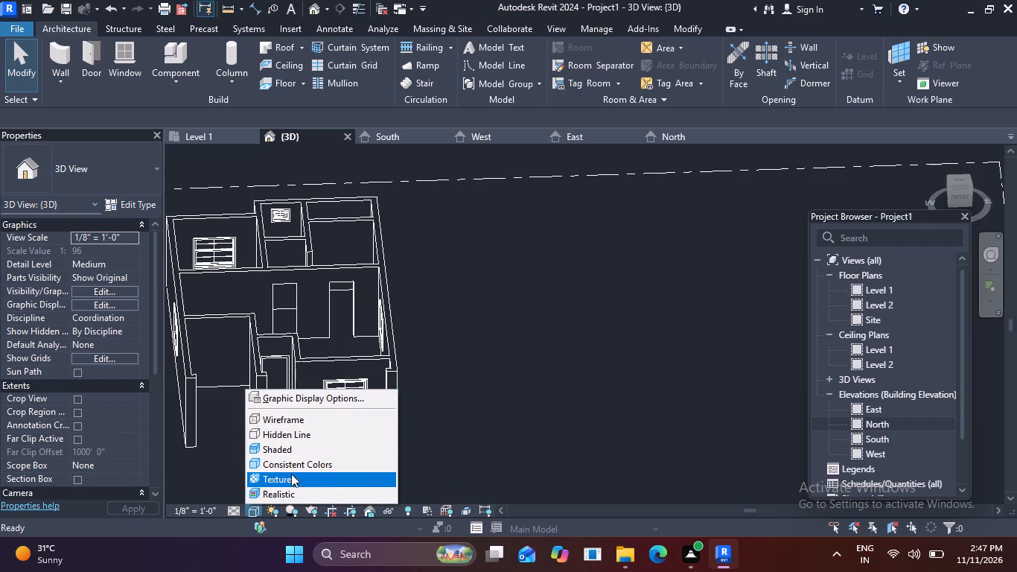
{"action": "left_click", "coordinate": [302, 458]}
Examine the house's walls, doors, openings and windows from several angles in the 3D view.
{"action": "middle_click_drag", "start_coordinate": [459, 401], "coordinate": [591, 441]}
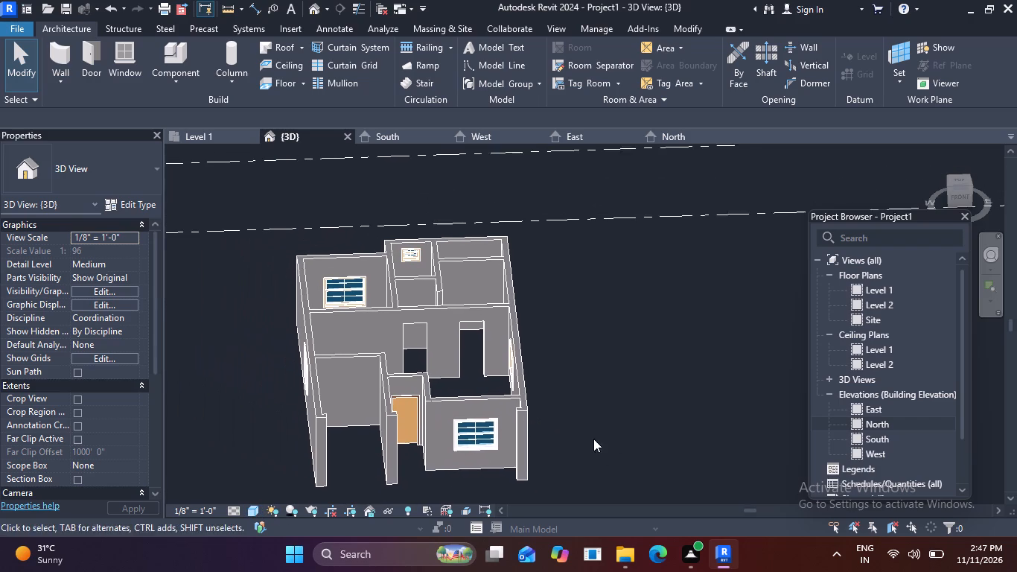
{"action": "middle_click_drag", "start_coordinate": [443, 433], "coordinate": [435, 404], "text": "shift"}
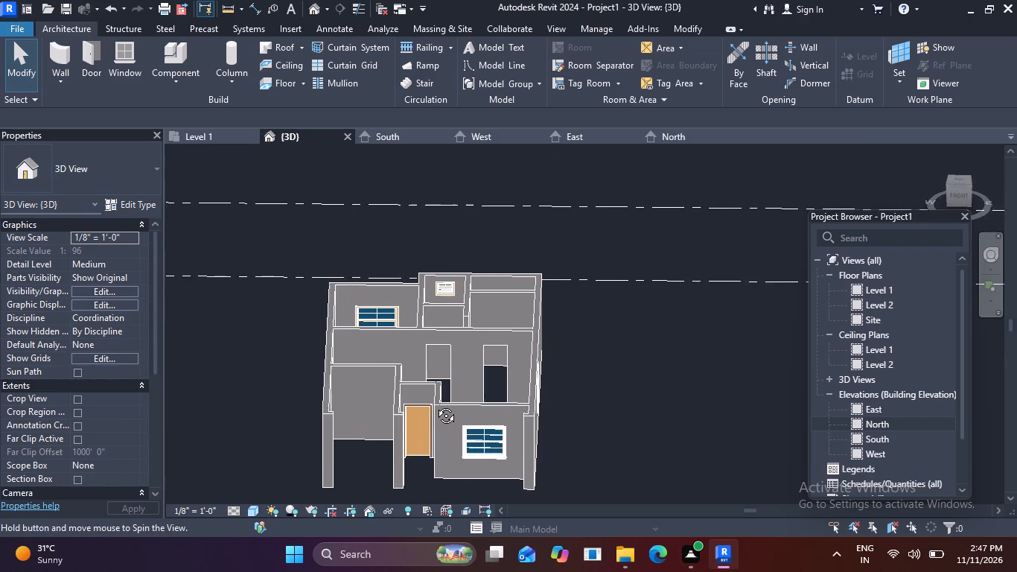
{"action": "middle_click_drag", "start_coordinate": [435, 404], "coordinate": [437, 405], "text": "shift"}
{"action": "middle_click_drag", "start_coordinate": [497, 349], "coordinate": [487, 398]}
{"action": "middle_click_drag", "start_coordinate": [453, 428], "coordinate": [444, 450], "text": "shift"}
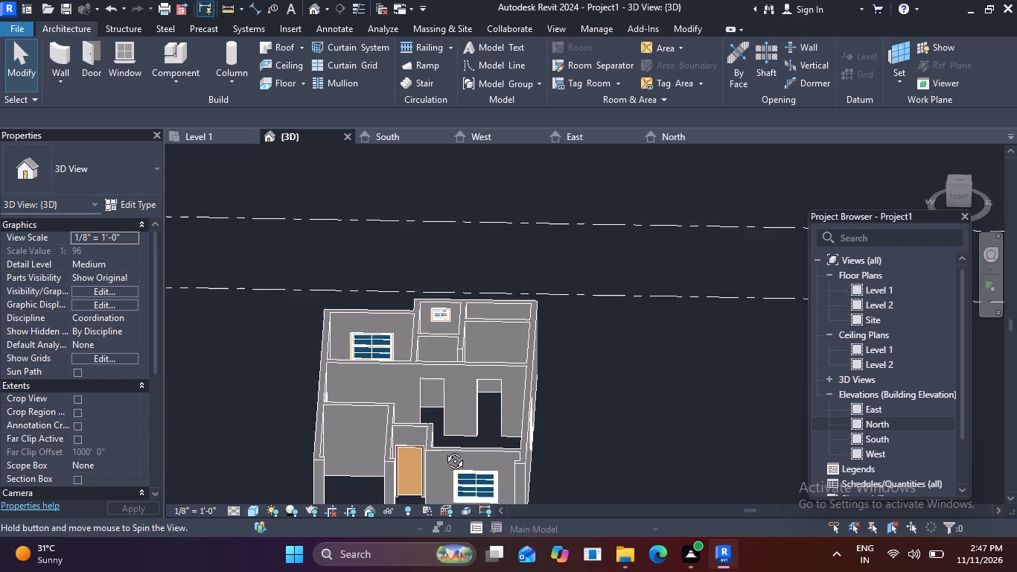
{"action": "middle_click_drag", "start_coordinate": [444, 450], "coordinate": [398, 517], "text": "shift"}
{"action": "middle_click_drag", "start_coordinate": [513, 389], "coordinate": [331, 471]}
{"action": "middle_click_drag", "start_coordinate": [444, 410], "coordinate": [392, 434], "text": "shift"}
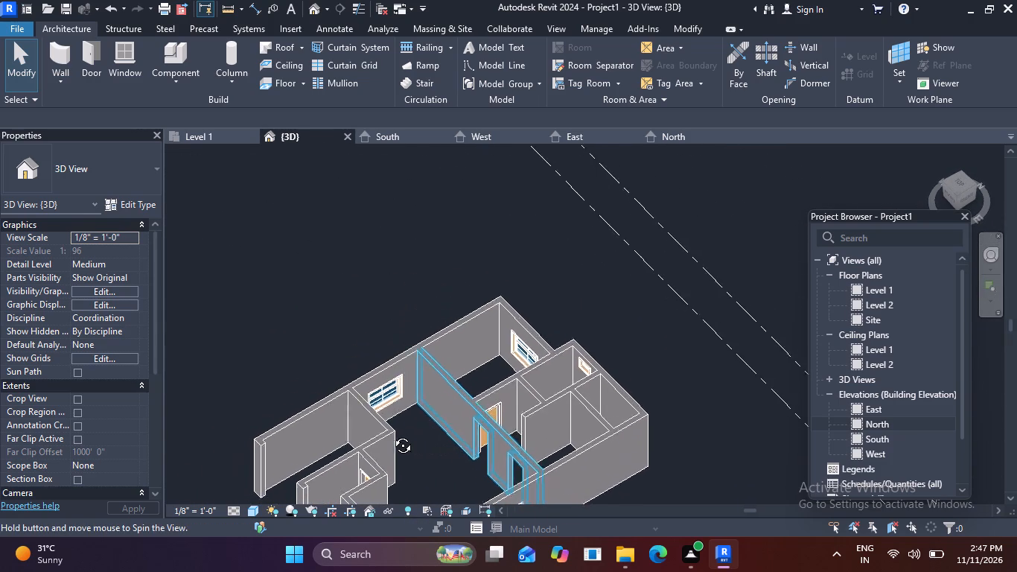
{"action": "middle_click_drag", "start_coordinate": [392, 434], "coordinate": [444, 390], "text": "shift"}
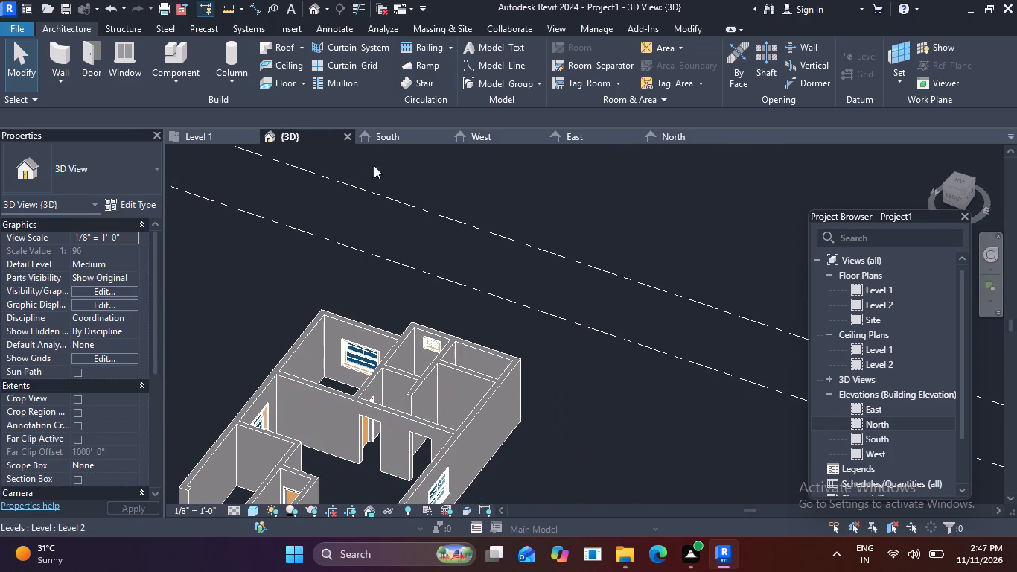
In the Level 1 floor plan, trim the east 9" wall to a corner with the 6" cross wall of the small north-east room, keeping its southern part.
{"action": "double_click", "coordinate": [207, 133]}
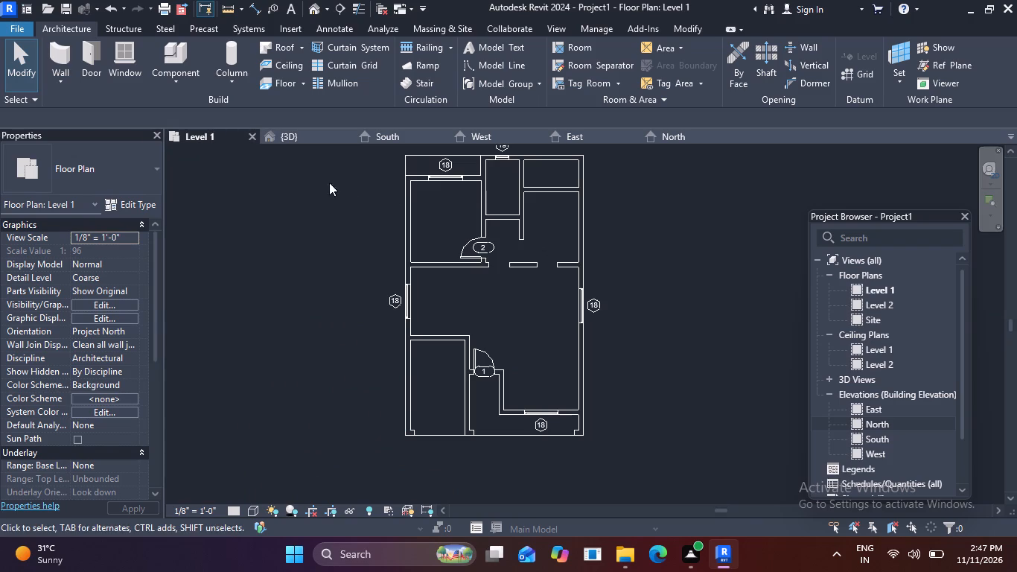
{"action": "middle_click_drag", "start_coordinate": [467, 203], "coordinate": [307, 272]}
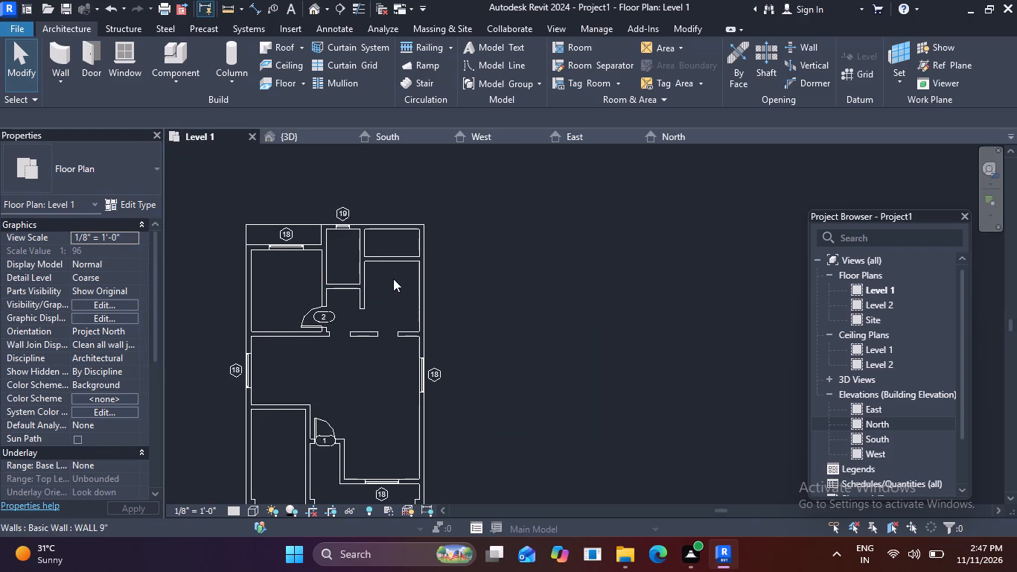
{"action": "scroll", "coordinate": [403, 250], "scroll_direction": "up", "scroll_amount": 7}
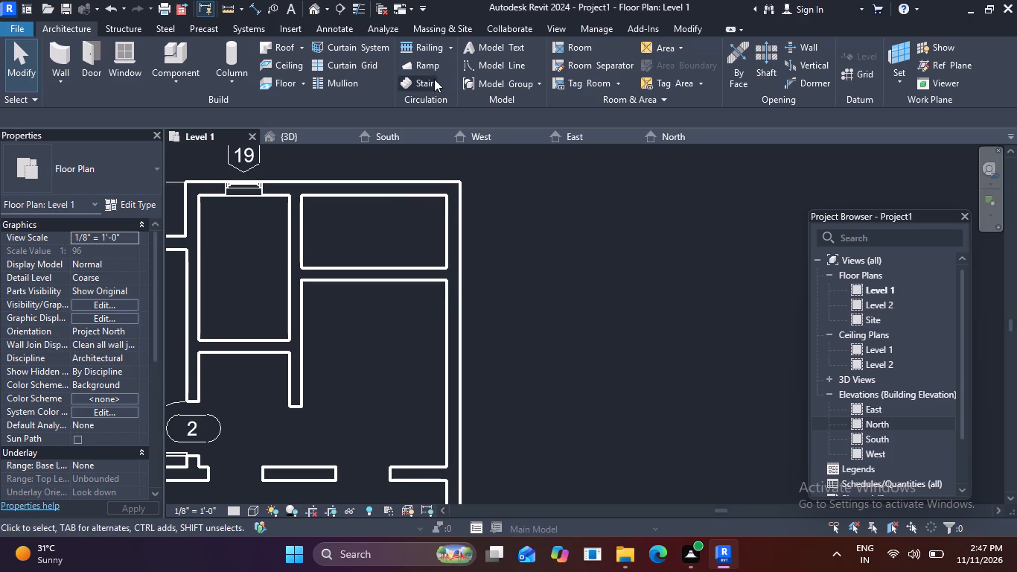
{"action": "key", "text": "f"}
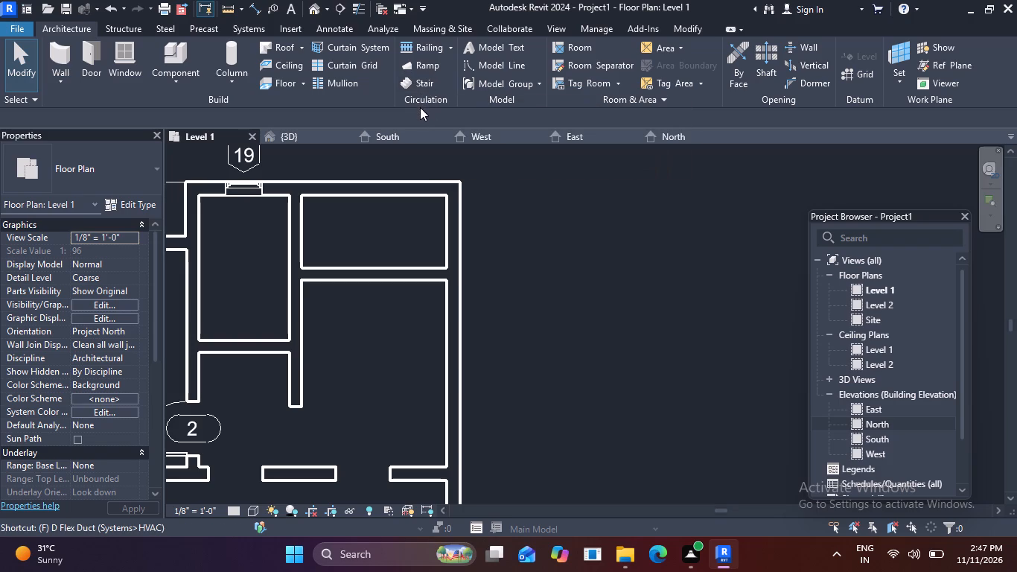
{"action": "key", "text": "Escape"}
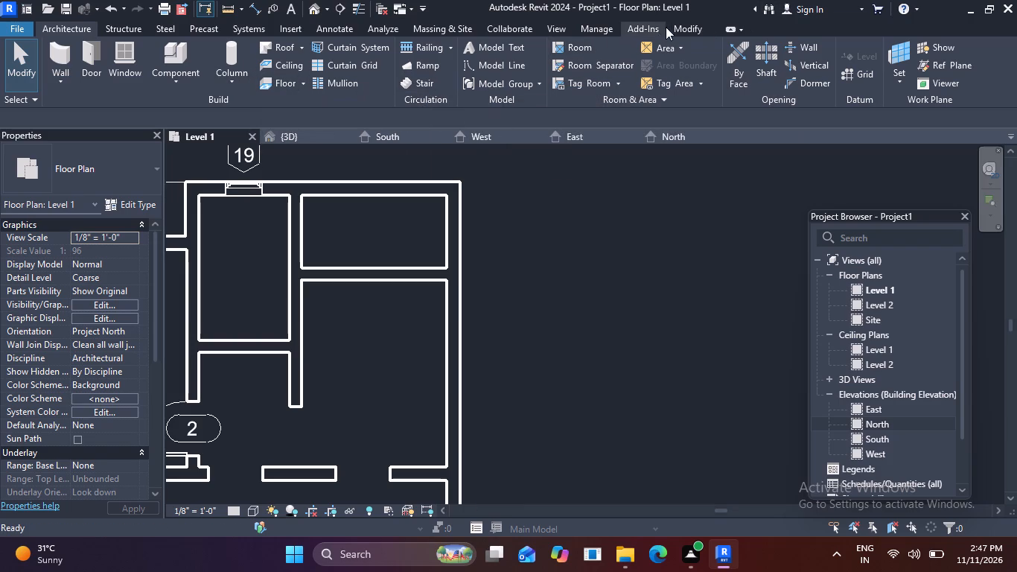
{"action": "left_click", "coordinate": [680, 31]}
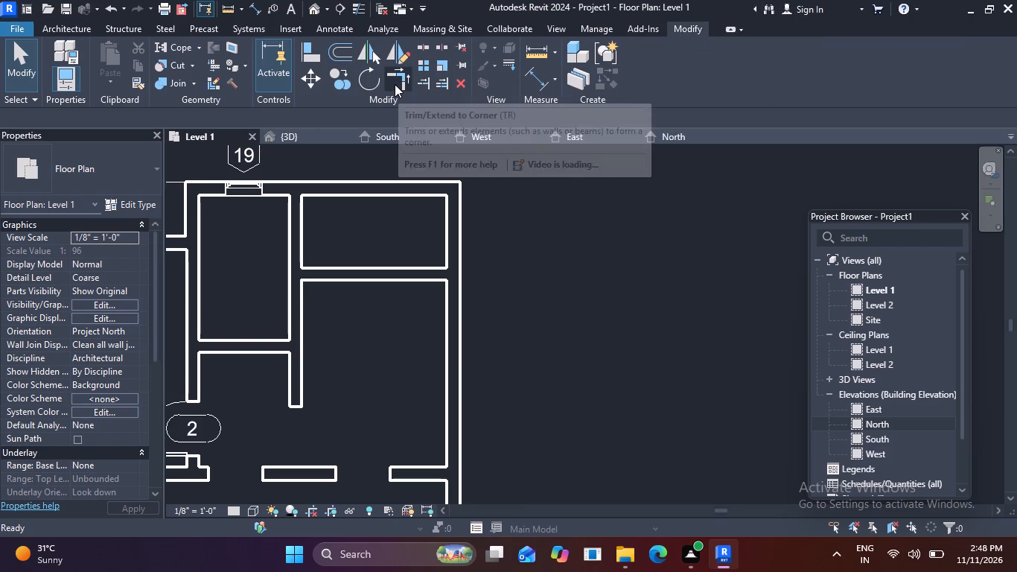
{"action": "key", "text": "t"}
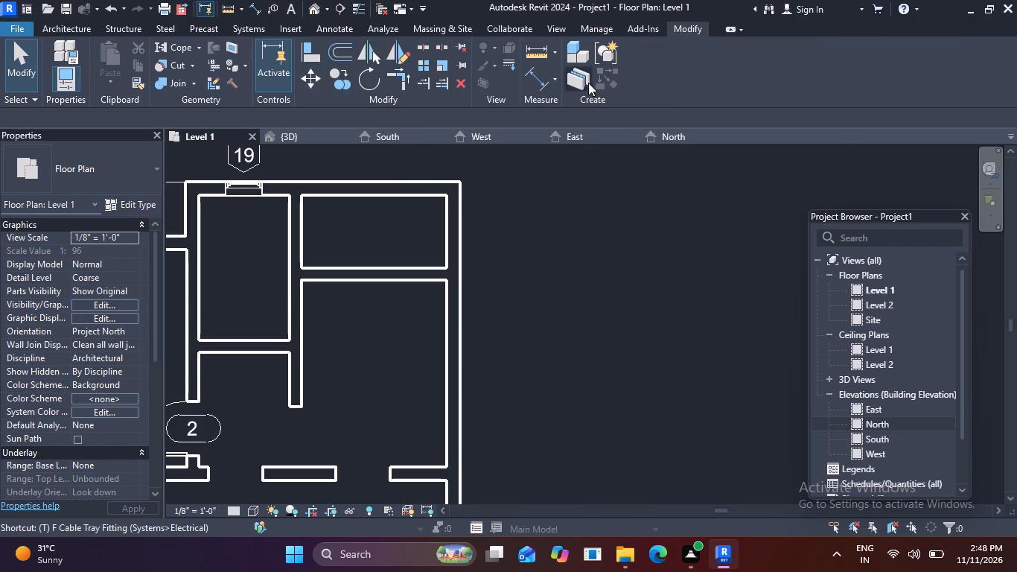
{"action": "key", "text": "r"}
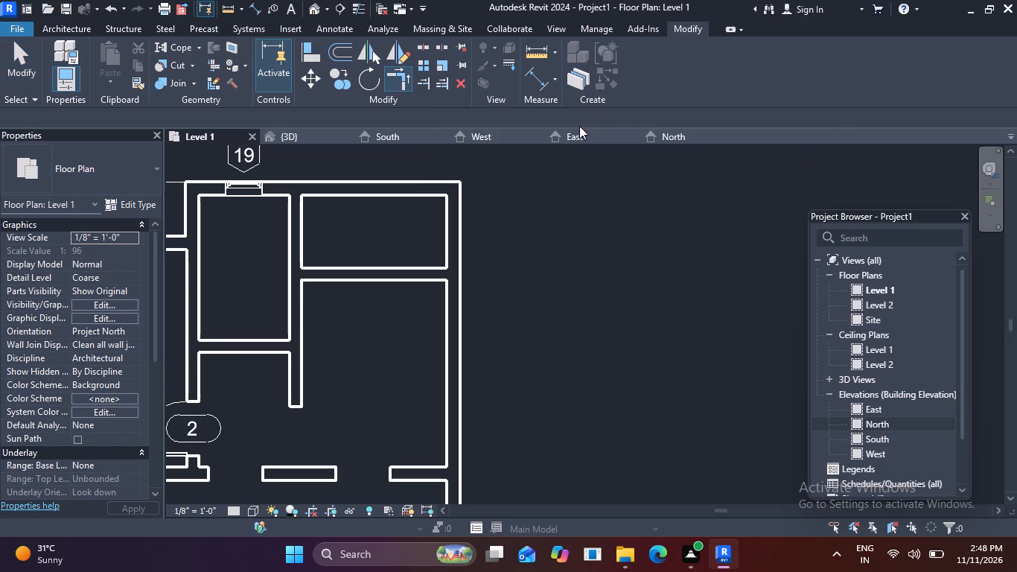
{"action": "left_click", "coordinate": [453, 218]}
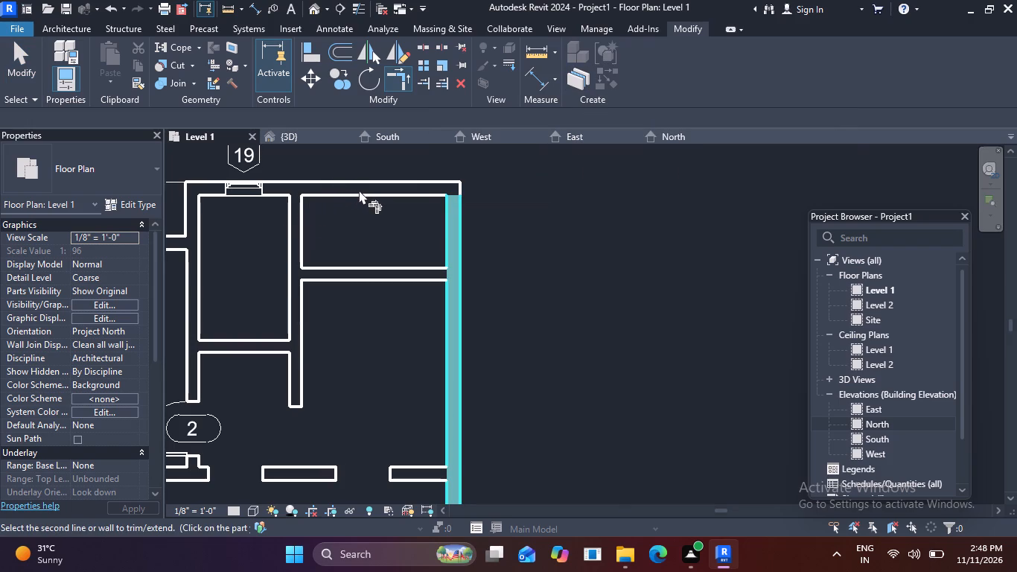
{"action": "left_click", "coordinate": [372, 267]}
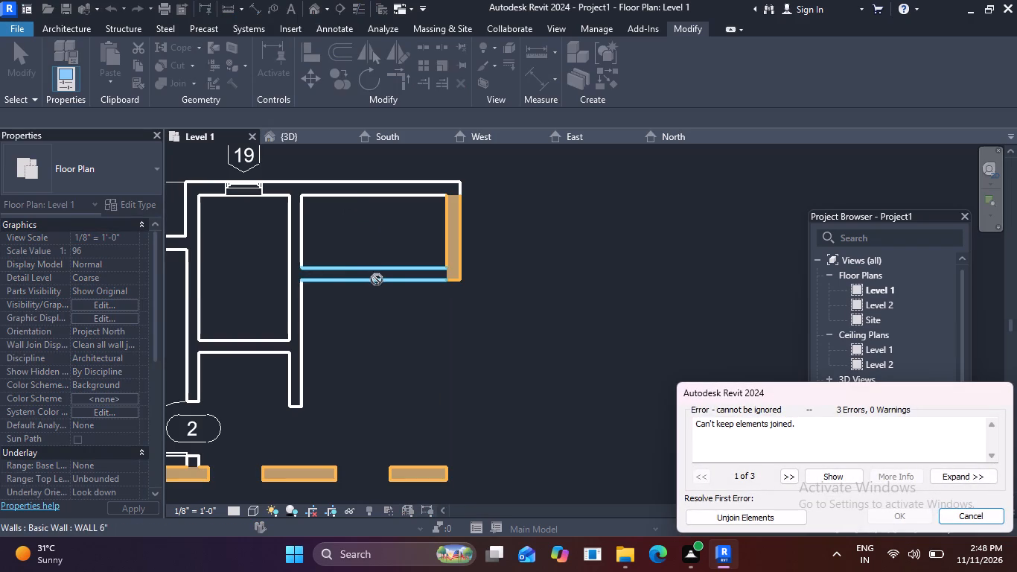
{"action": "key", "text": "Escape"}
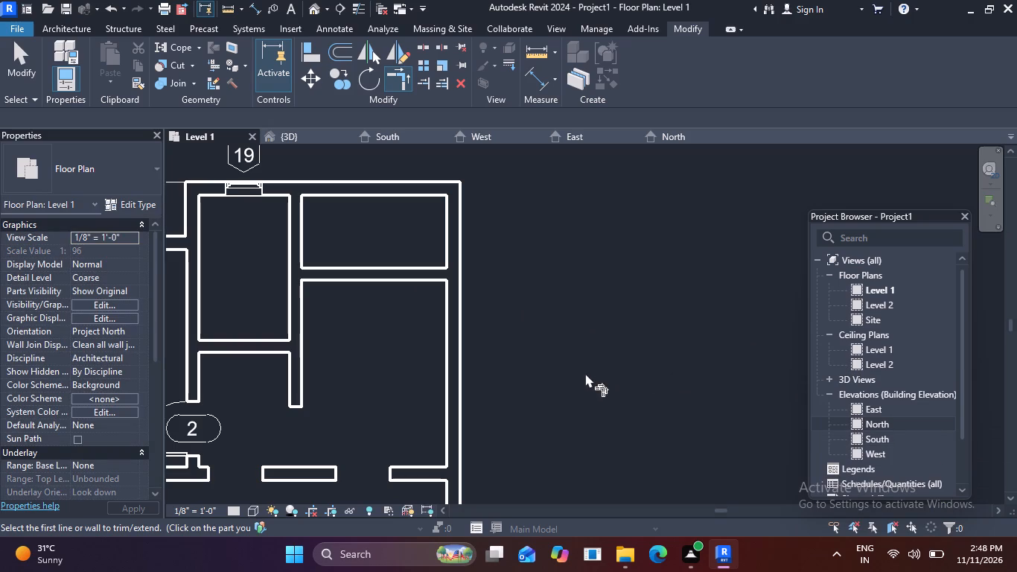
{"action": "left_click", "coordinate": [456, 309]}
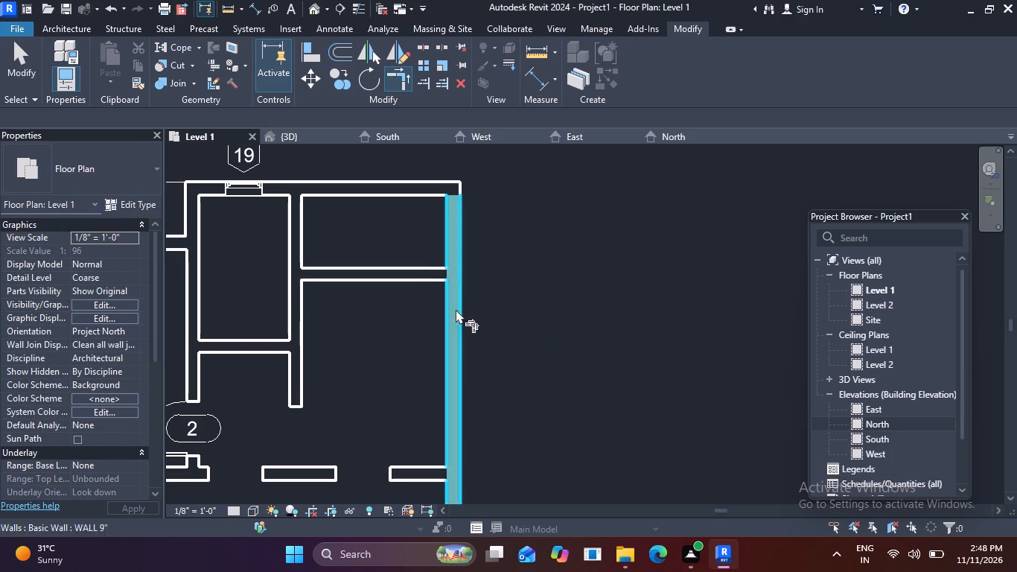
{"action": "left_click", "coordinate": [427, 274]}
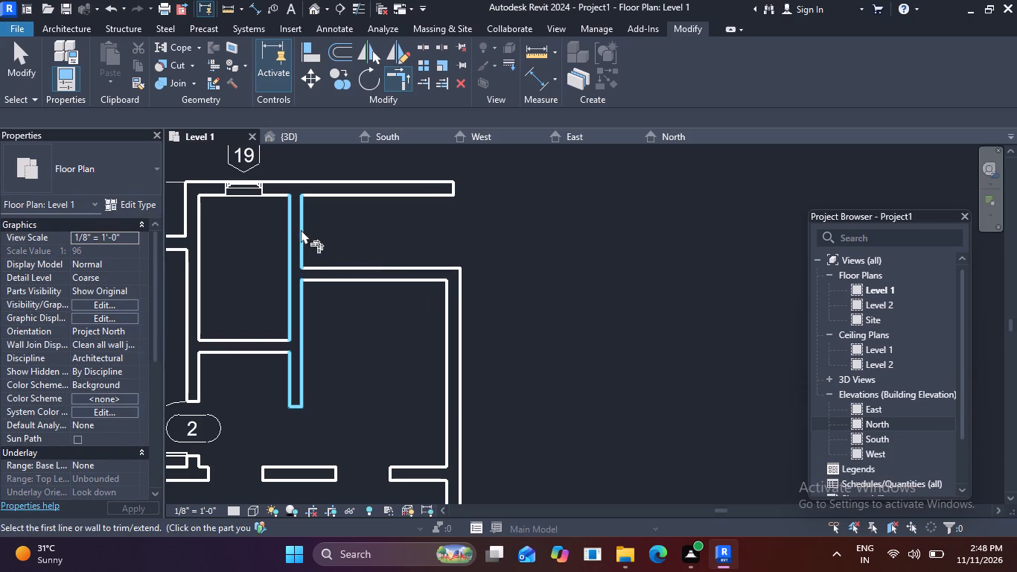
Trim the north 9" wall to a corner with the interior wall just east of window 19, removing the stretch beyond it.
{"action": "left_click", "coordinate": [293, 226]}
{"action": "left_click", "coordinate": [277, 191]}
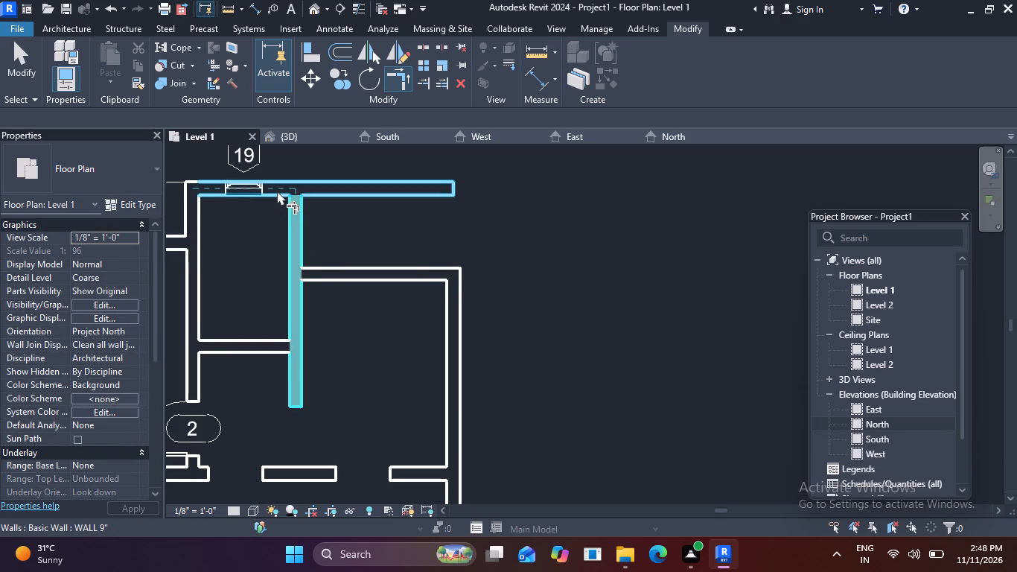
{"action": "key", "text": "Escape"}
{"action": "key", "text": "Escape"}
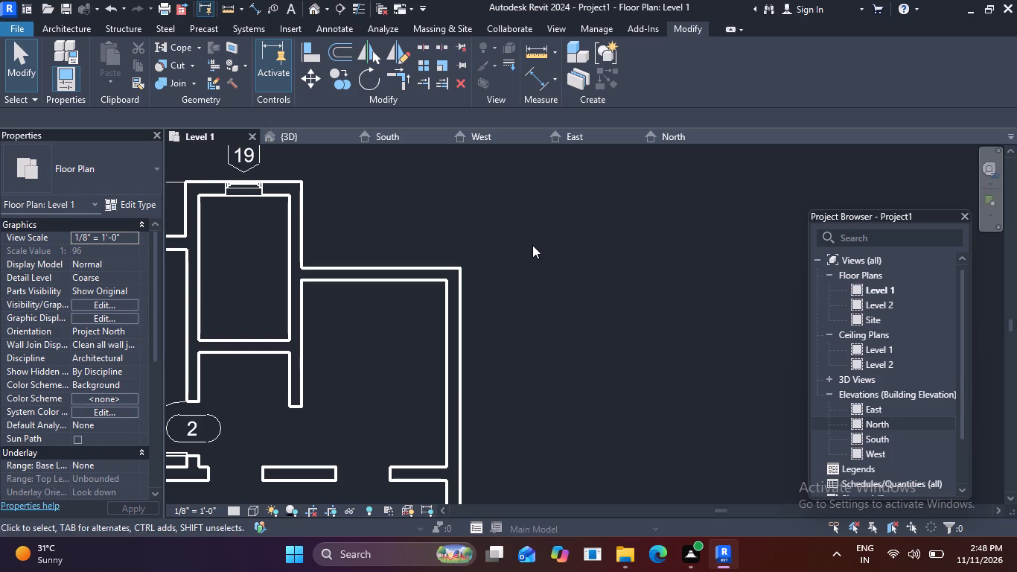
{"action": "key", "text": "Escape"}
{"action": "key", "text": "Escape"}
{"action": "key", "text": "Escape"}
Review the stepped north-east corner and the overall wall, door and window layout in the Level 1 floor plan.
{"action": "scroll", "coordinate": [524, 240], "scroll_direction": "down", "scroll_amount": 5}
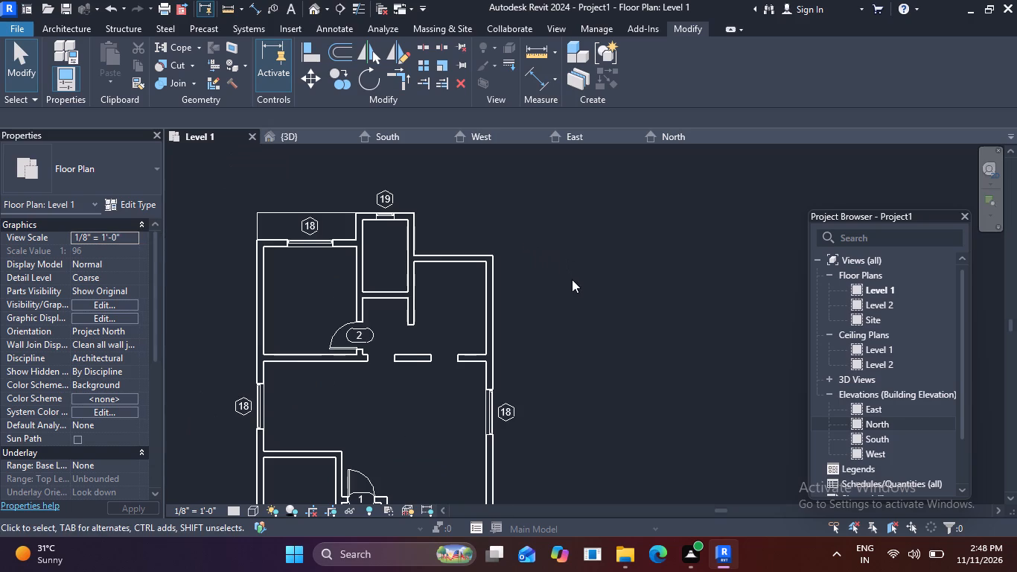
{"action": "scroll", "coordinate": [573, 280], "scroll_direction": "down", "scroll_amount": 2}
{"action": "middle_click_drag", "start_coordinate": [570, 303], "coordinate": [565, 220]}
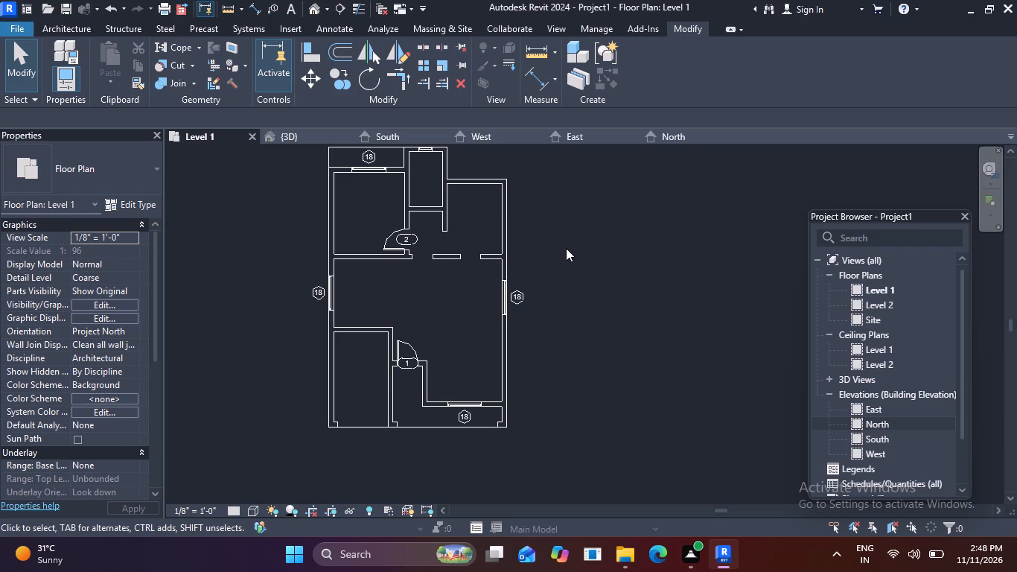
{"action": "scroll", "coordinate": [555, 130], "scroll_direction": "up", "scroll_amount": 4}
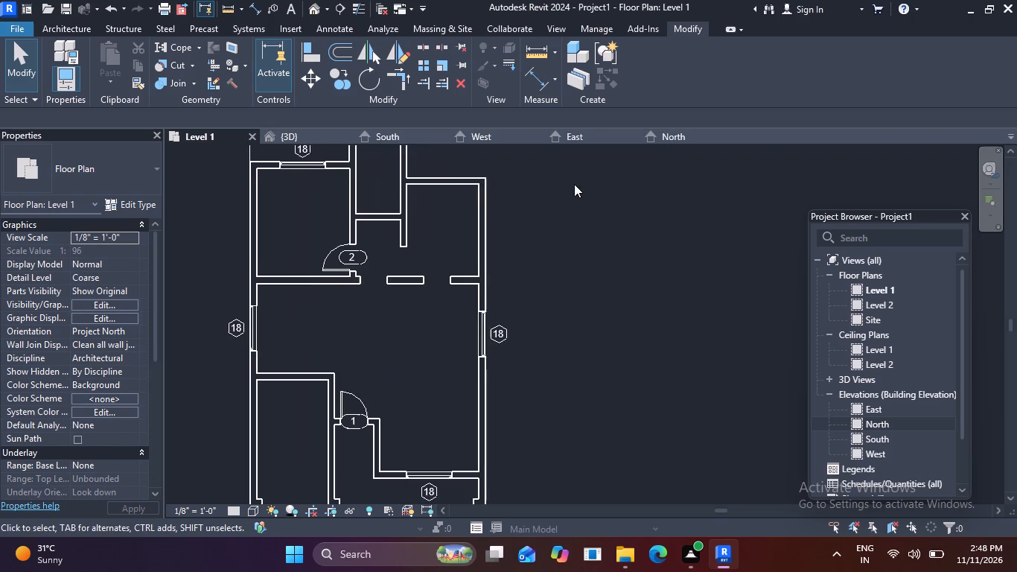
{"action": "middle_click_drag", "start_coordinate": [562, 207], "coordinate": [558, 295]}
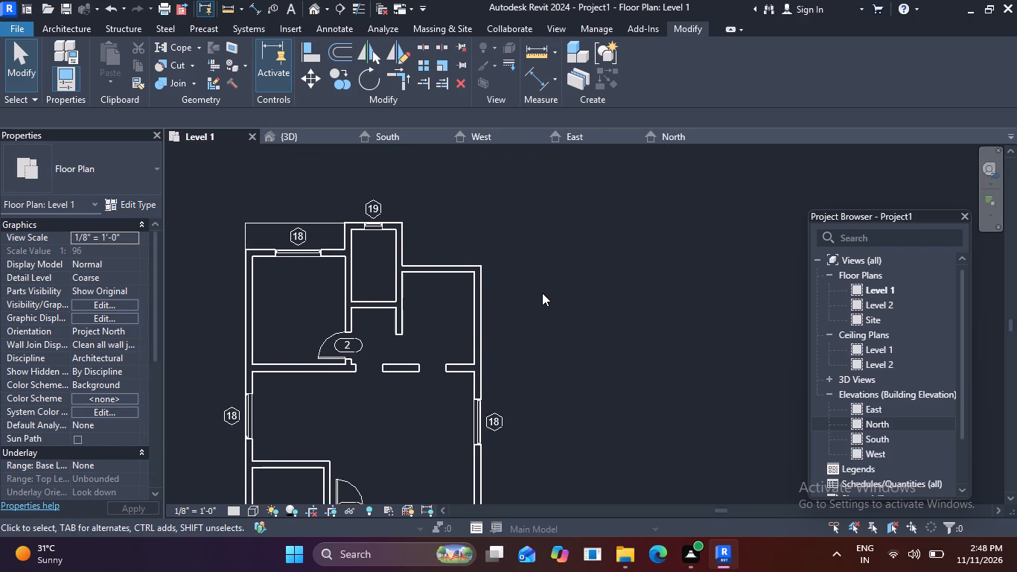
{"action": "scroll", "coordinate": [376, 220], "scroll_direction": "up", "scroll_amount": 2}
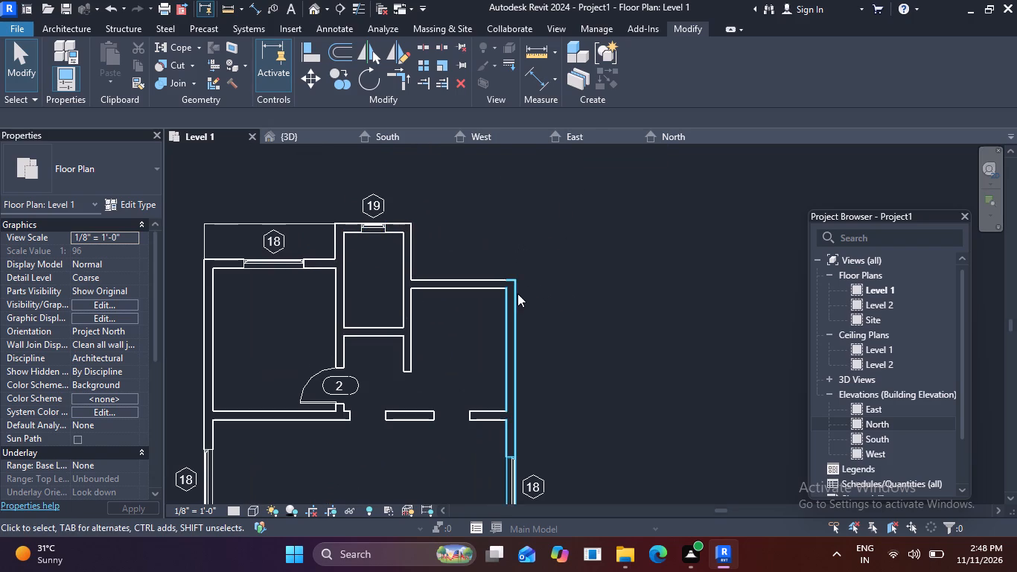
{"action": "scroll", "coordinate": [583, 296], "scroll_direction": "down", "scroll_amount": 4}
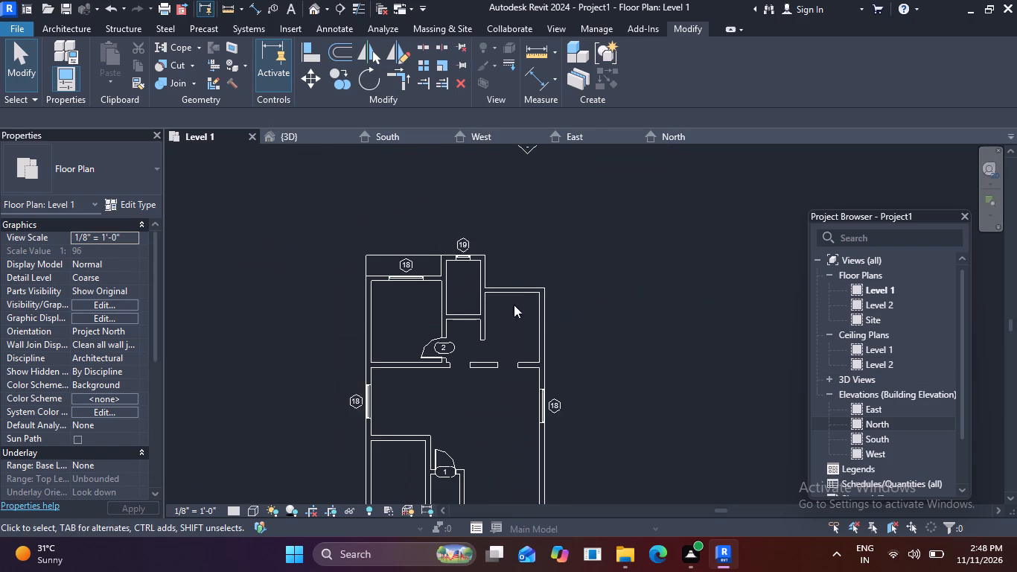
{"action": "middle_click_drag", "start_coordinate": [576, 289], "coordinate": [590, 292]}
{"action": "middle_click_drag", "start_coordinate": [508, 227], "coordinate": [500, 302]}
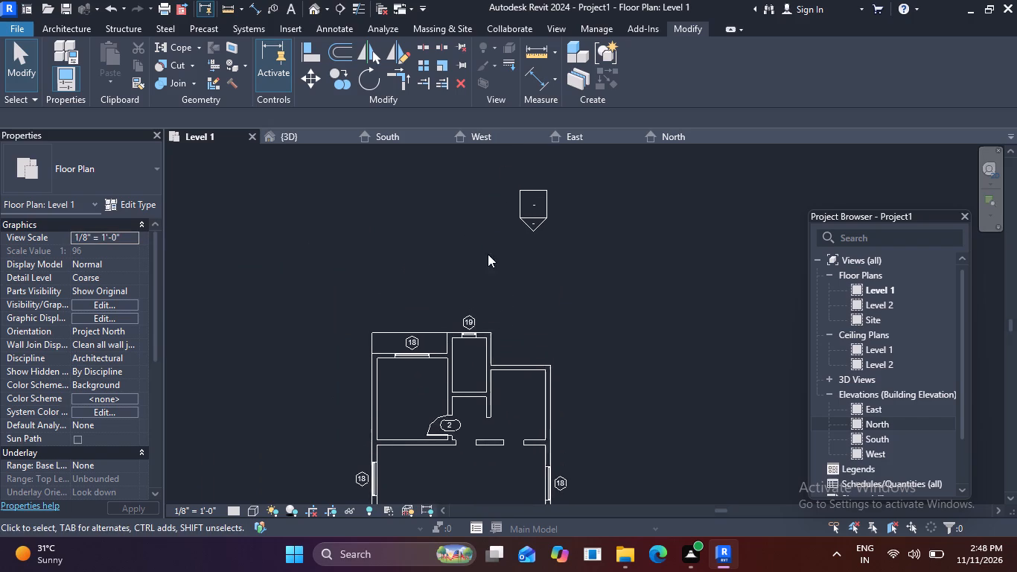
{"action": "middle_click_drag", "start_coordinate": [578, 346], "coordinate": [593, 155]}
{"action": "scroll", "coordinate": [532, 395], "scroll_direction": "up", "scroll_amount": 1}
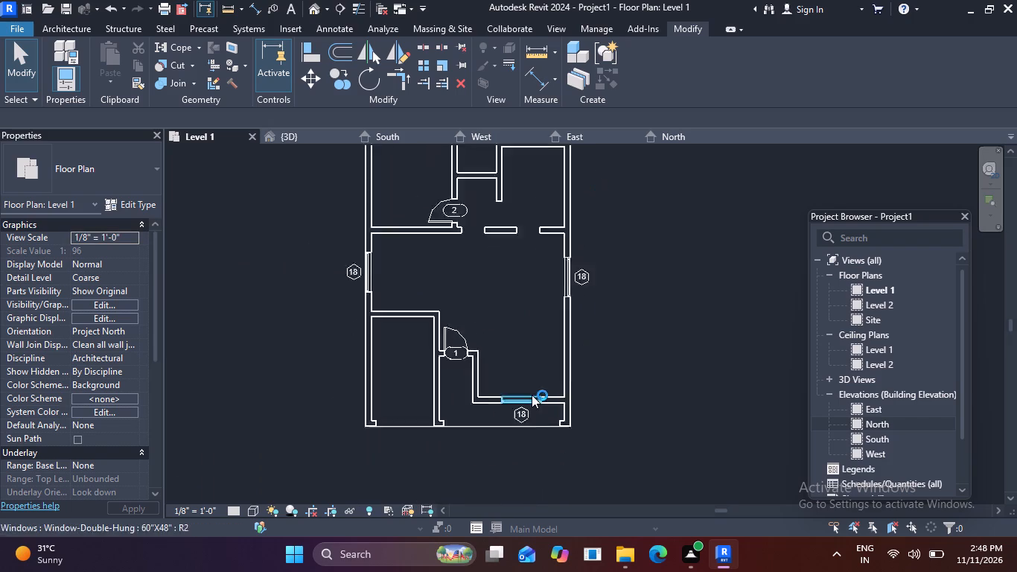
{"action": "scroll", "coordinate": [532, 395], "scroll_direction": "up", "scroll_amount": 4}
{"action": "scroll", "coordinate": [529, 356], "scroll_direction": "down", "scroll_amount": 4}
{"action": "middle_click_drag", "start_coordinate": [501, 288], "coordinate": [507, 423]}
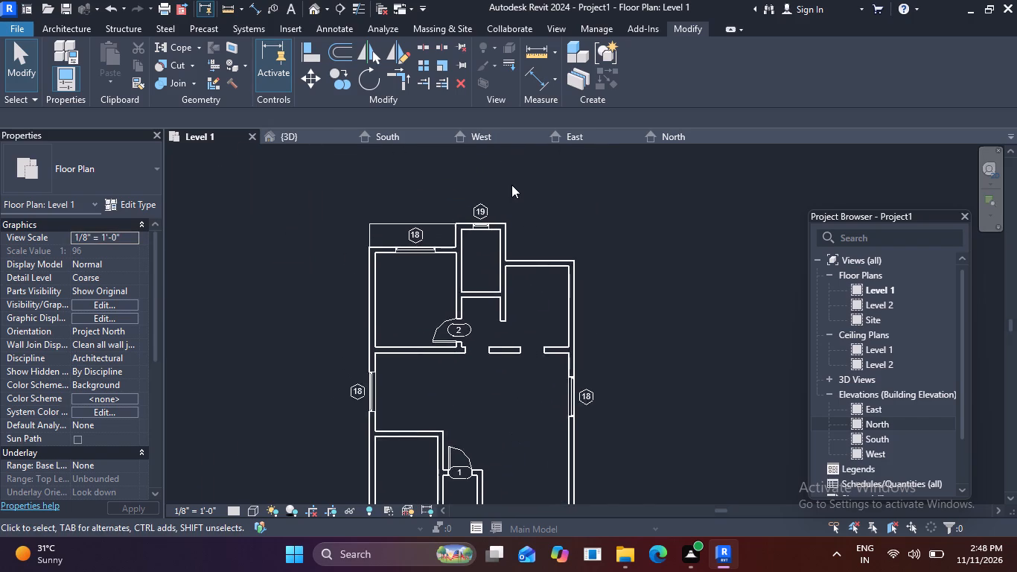
{"action": "scroll", "coordinate": [511, 185], "scroll_direction": "up", "scroll_amount": 5}
{"action": "scroll", "coordinate": [511, 185], "scroll_direction": "down", "scroll_amount": 6}
{"action": "scroll", "coordinate": [532, 254], "scroll_direction": "down", "scroll_amount": 2}
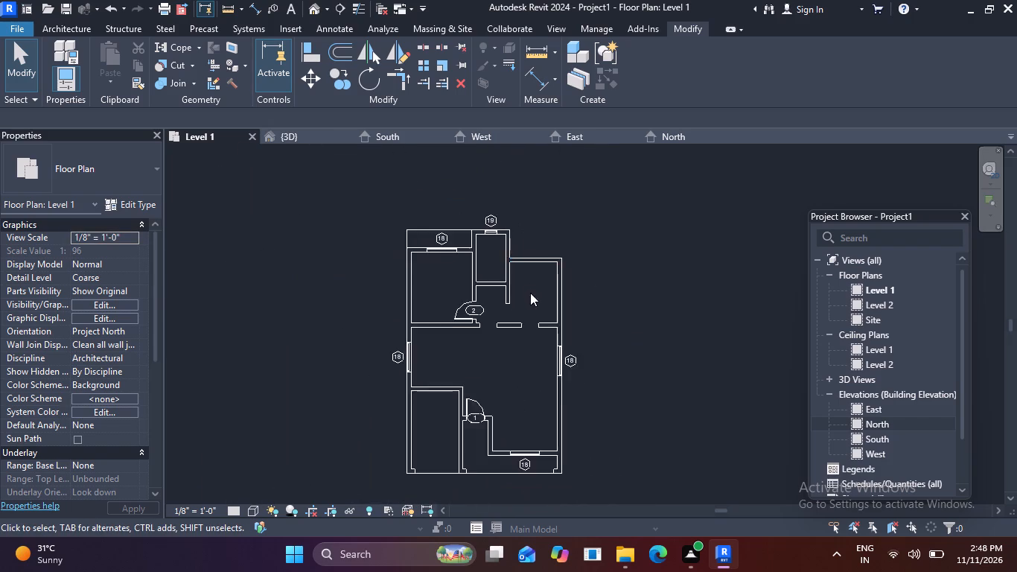
{"action": "middle_click_drag", "start_coordinate": [523, 320], "coordinate": [440, 257]}
{"action": "scroll", "coordinate": [494, 169], "scroll_direction": "up", "scroll_amount": 5}
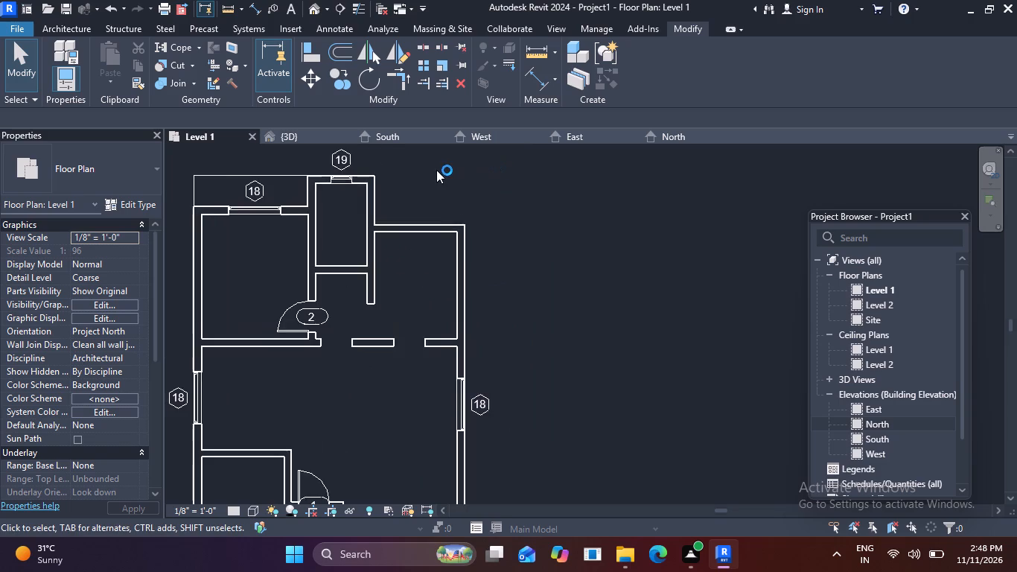
{"action": "middle_click_drag", "start_coordinate": [459, 191], "coordinate": [541, 245]}
{"action": "scroll", "coordinate": [541, 246], "scroll_direction": "up", "scroll_amount": 1}
{"action": "key", "text": "Escape"}
{"action": "key", "text": "Escape"}
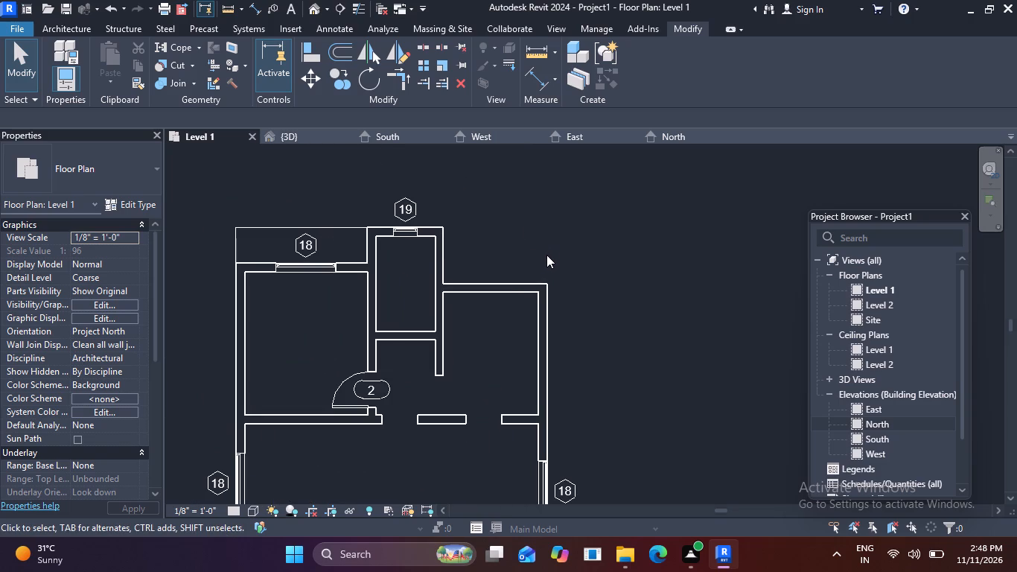
{"action": "key", "text": "Escape"}
{"action": "scroll", "coordinate": [552, 257], "scroll_direction": "down", "scroll_amount": 6}
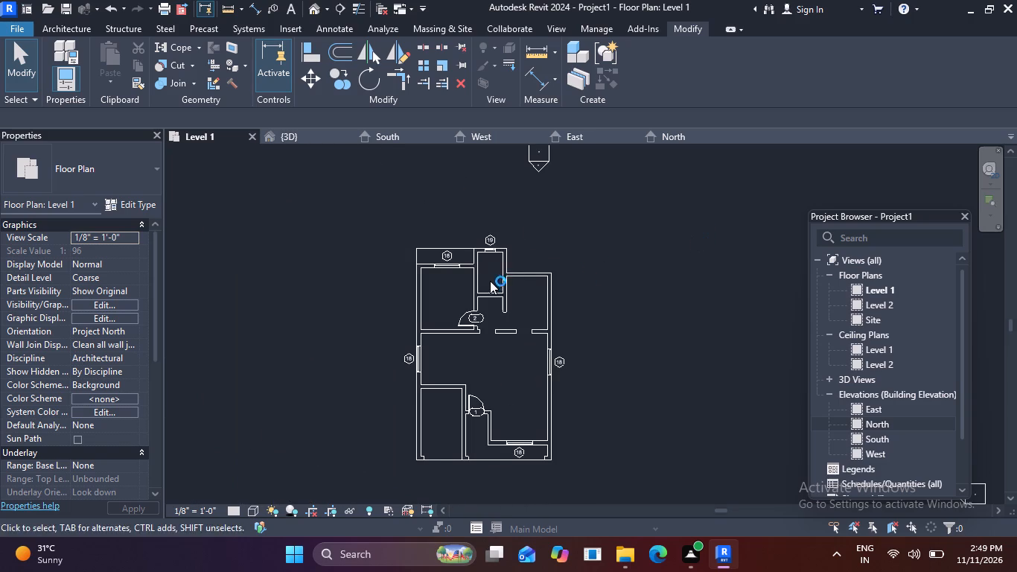
{"action": "scroll", "coordinate": [507, 269], "scroll_direction": "down", "scroll_amount": 2}
{"action": "scroll", "coordinate": [546, 256], "scroll_direction": "up", "scroll_amount": 7}
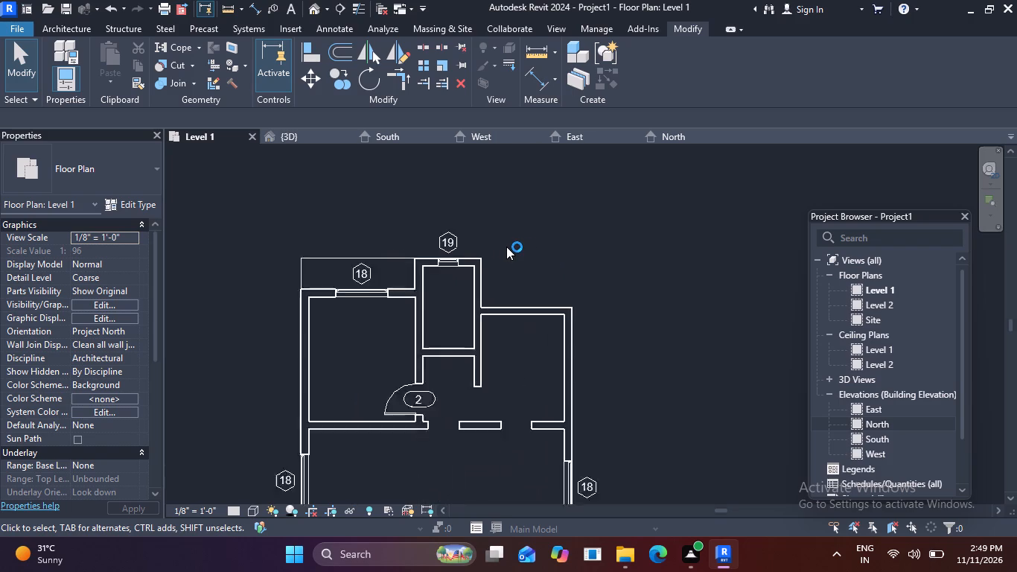
{"action": "scroll", "coordinate": [506, 247], "scroll_direction": "up", "scroll_amount": 1}
{"action": "key", "text": "Escape"}
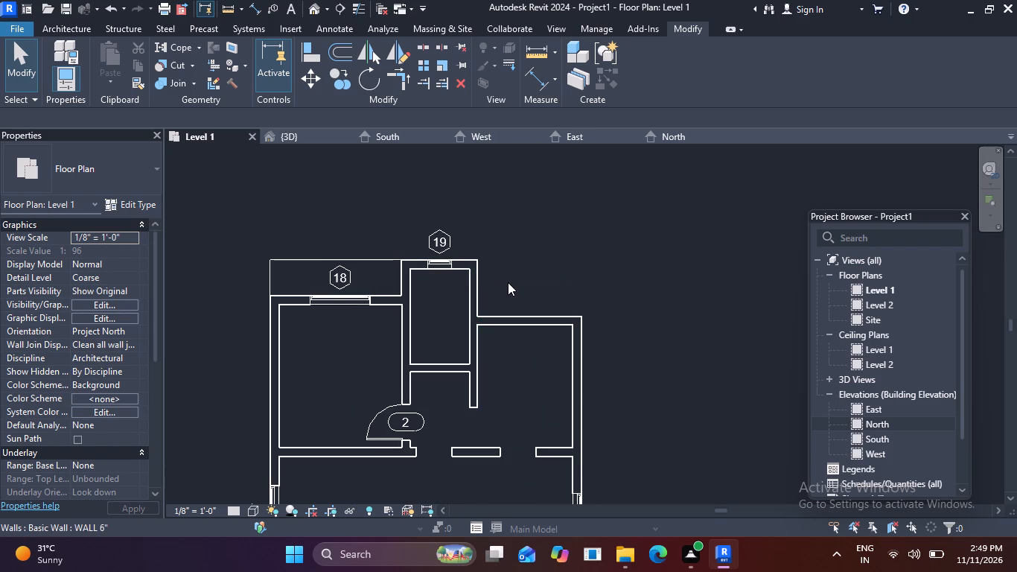
Open the East elevation and examine the wall heights against the Level 1 and Level 2 lines.
{"action": "left_click", "coordinate": [852, 405]}
{"action": "double_click", "coordinate": [852, 405]}
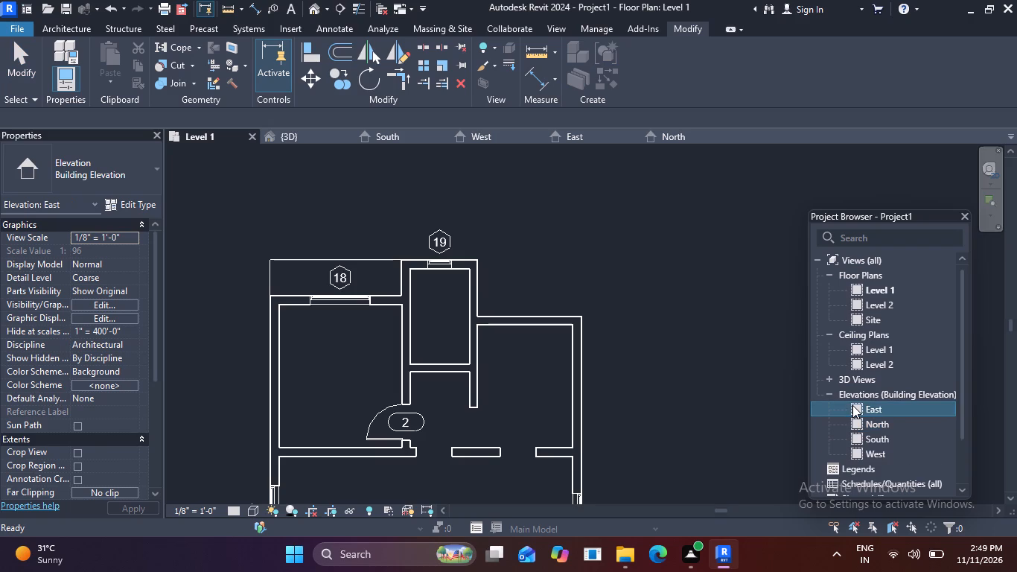
{"action": "scroll", "coordinate": [640, 329], "scroll_direction": "down", "scroll_amount": 3}
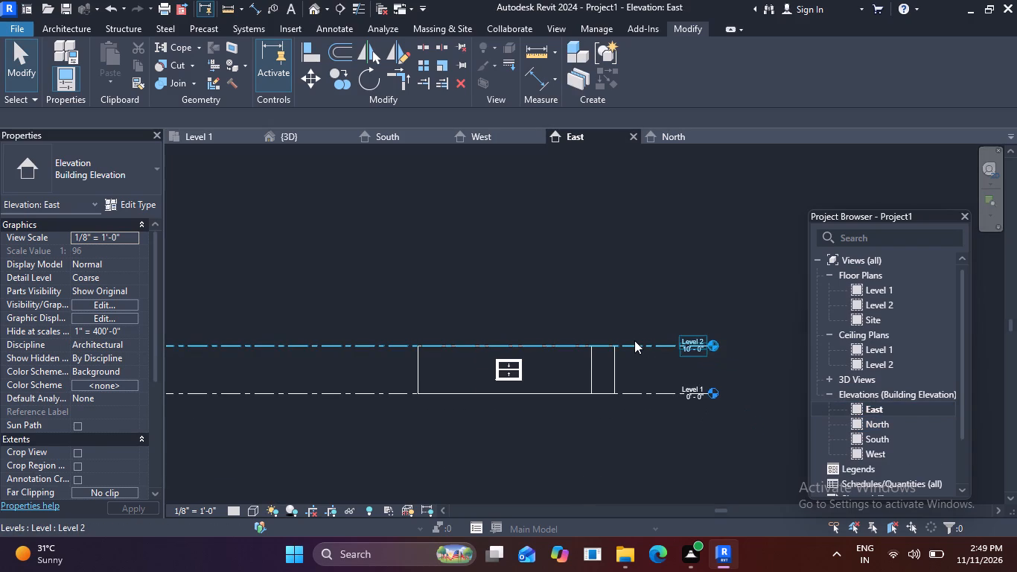
{"action": "scroll", "coordinate": [634, 340], "scroll_direction": "down", "scroll_amount": 4}
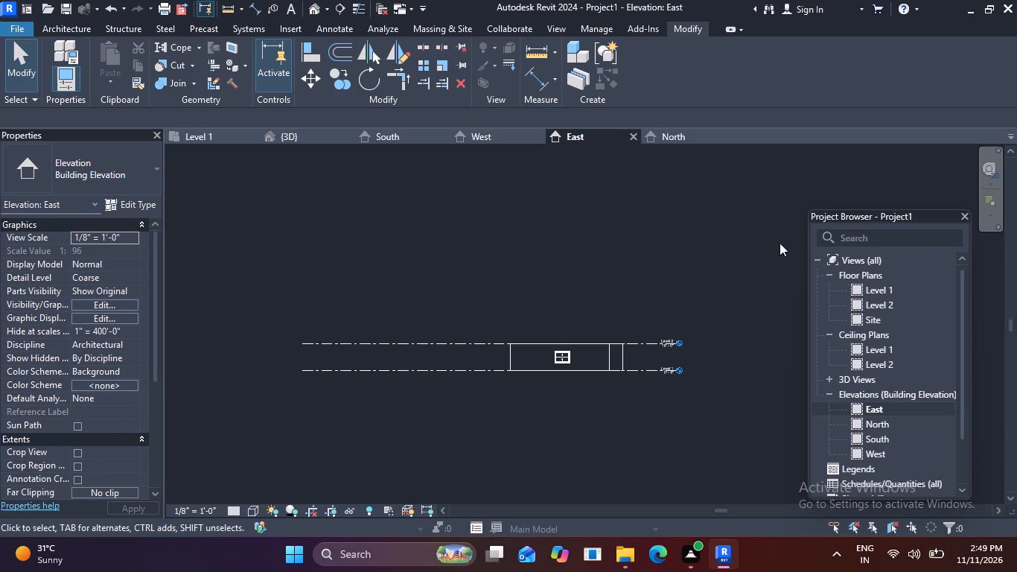
{"action": "scroll", "coordinate": [606, 334], "scroll_direction": "up", "scroll_amount": 4}
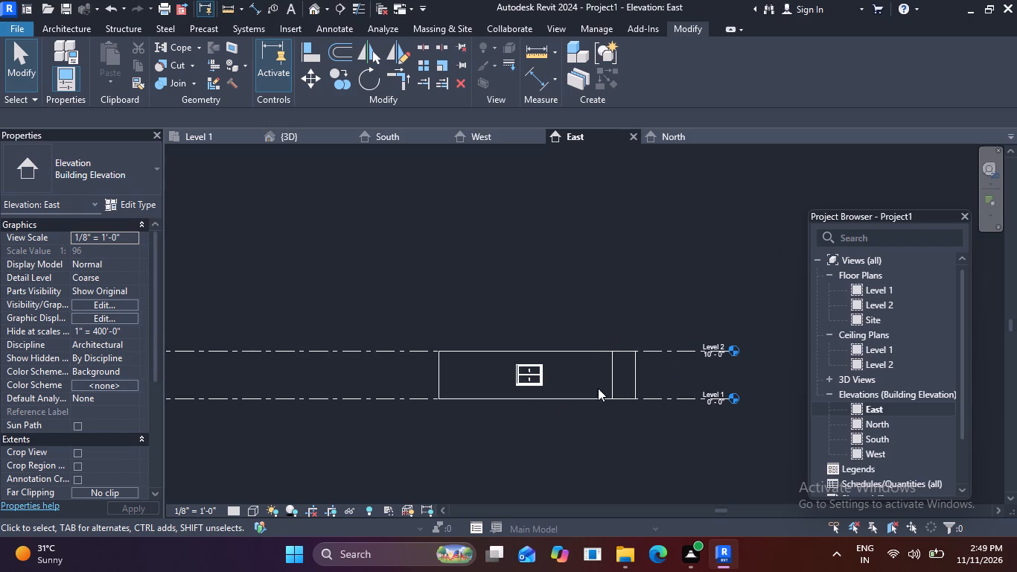
{"action": "scroll", "coordinate": [598, 388], "scroll_direction": "up", "scroll_amount": 6}
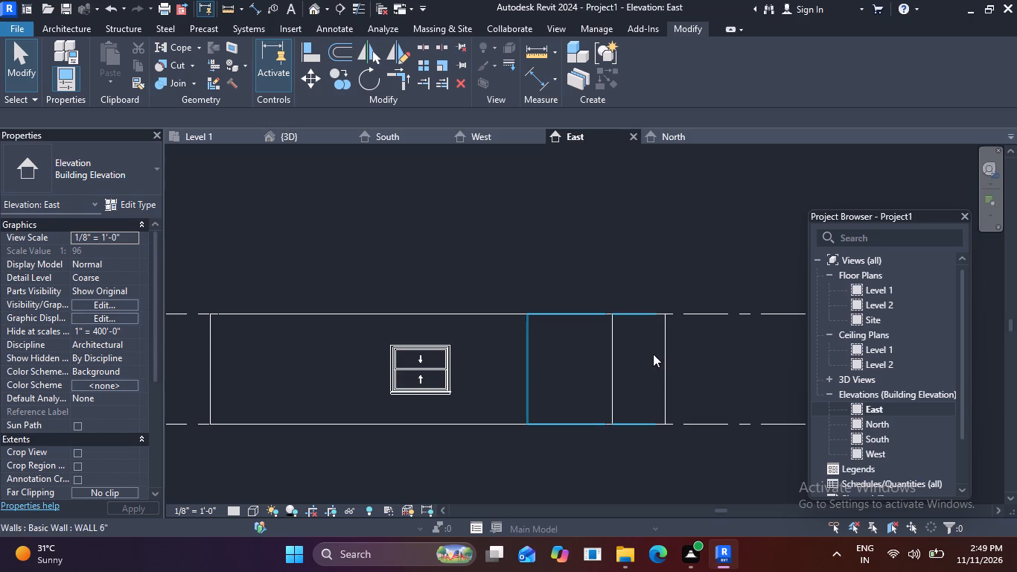
{"action": "scroll", "coordinate": [538, 384], "scroll_direction": "down", "scroll_amount": 10}
{"action": "middle_click_drag", "start_coordinate": [476, 427], "coordinate": [622, 420]}
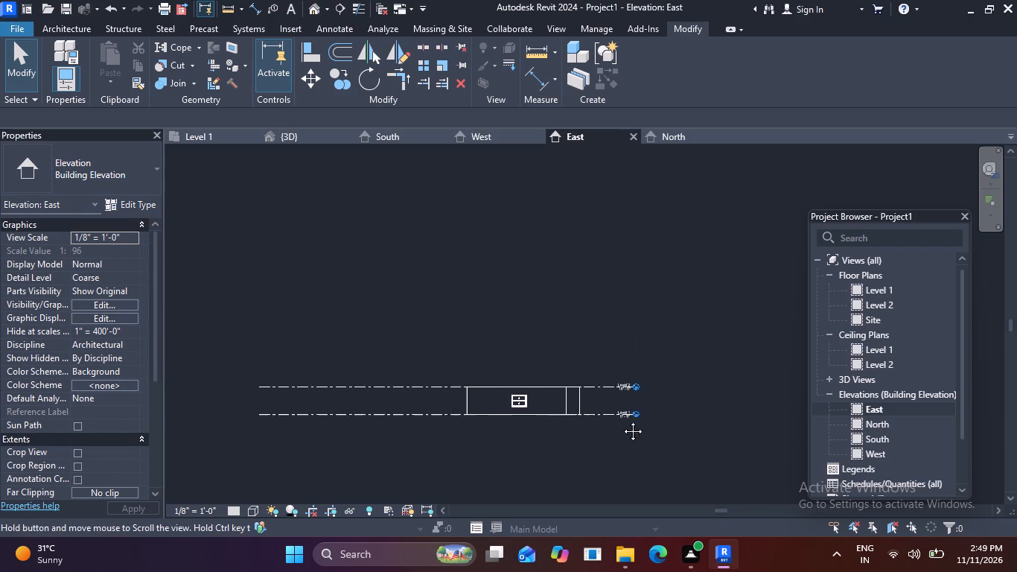
{"action": "middle_click_drag", "start_coordinate": [622, 420], "coordinate": [637, 424]}
{"action": "scroll", "coordinate": [415, 407], "scroll_direction": "up", "scroll_amount": 5}
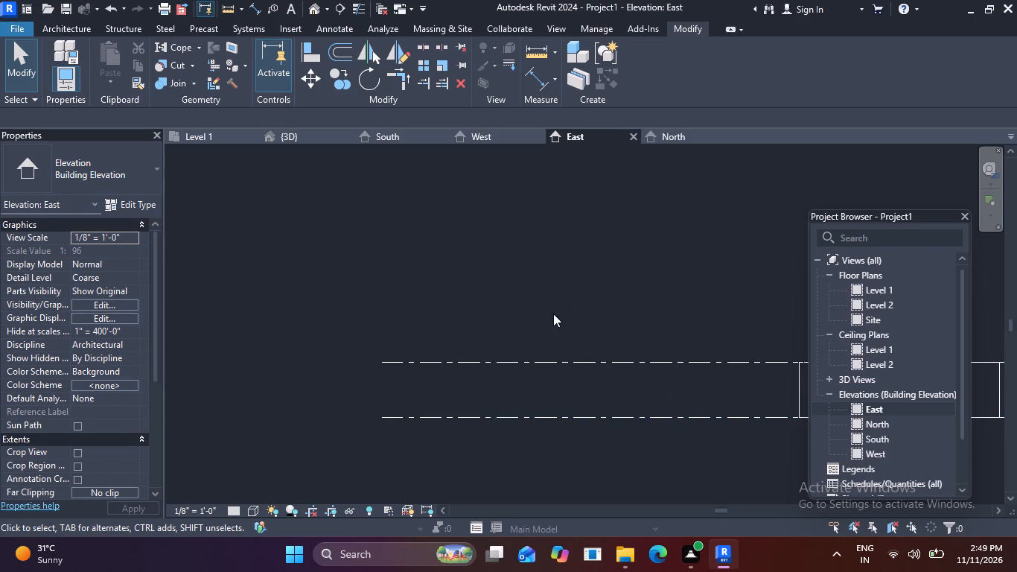
Add a level line at 3' - 0" above Level 1, spanning the full length of the existing level lines.
{"action": "left_click", "coordinate": [79, 26]}
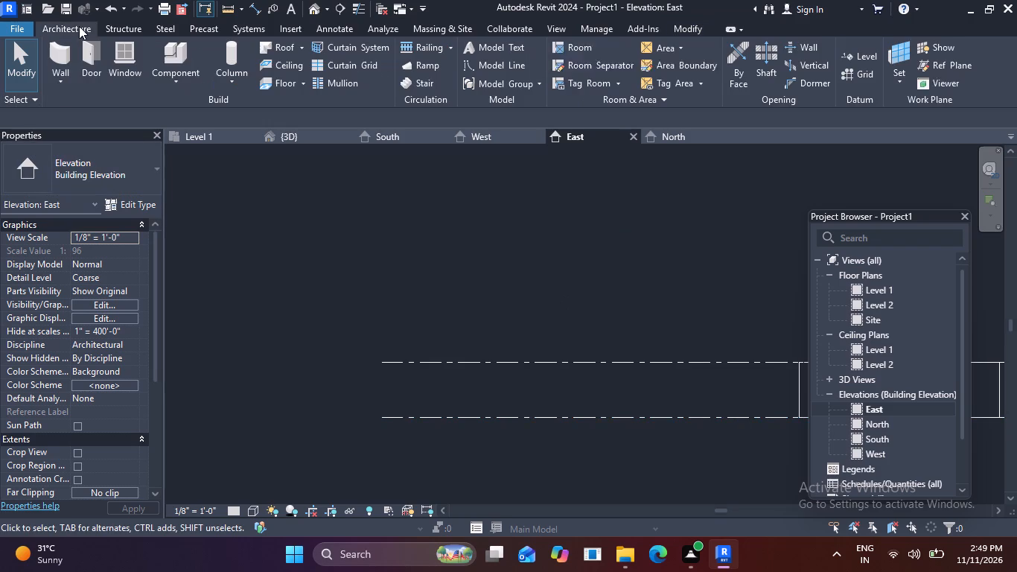
{"action": "left_click", "coordinate": [859, 52]}
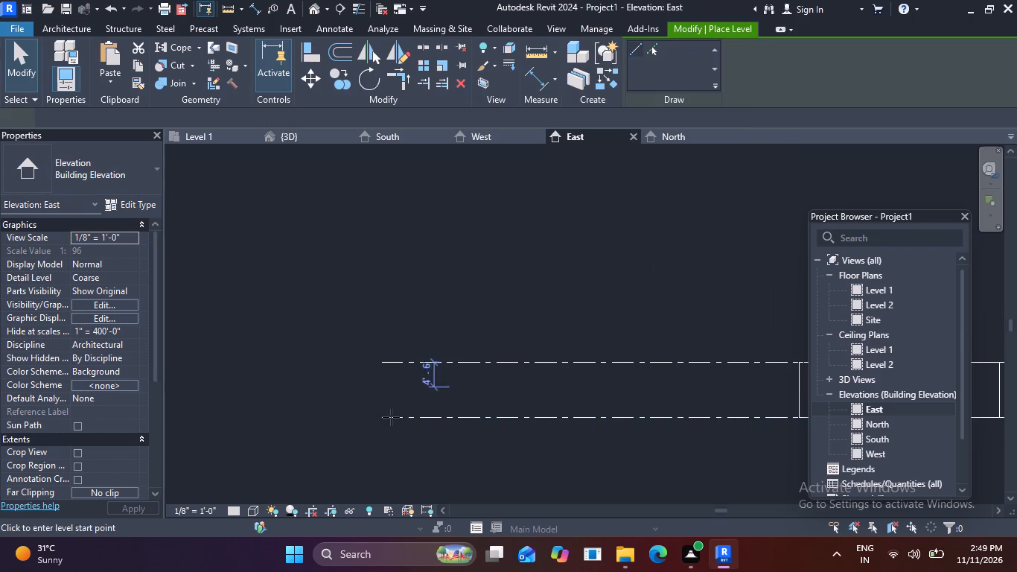
{"action": "scroll", "coordinate": [368, 427], "scroll_direction": "up", "scroll_amount": 5}
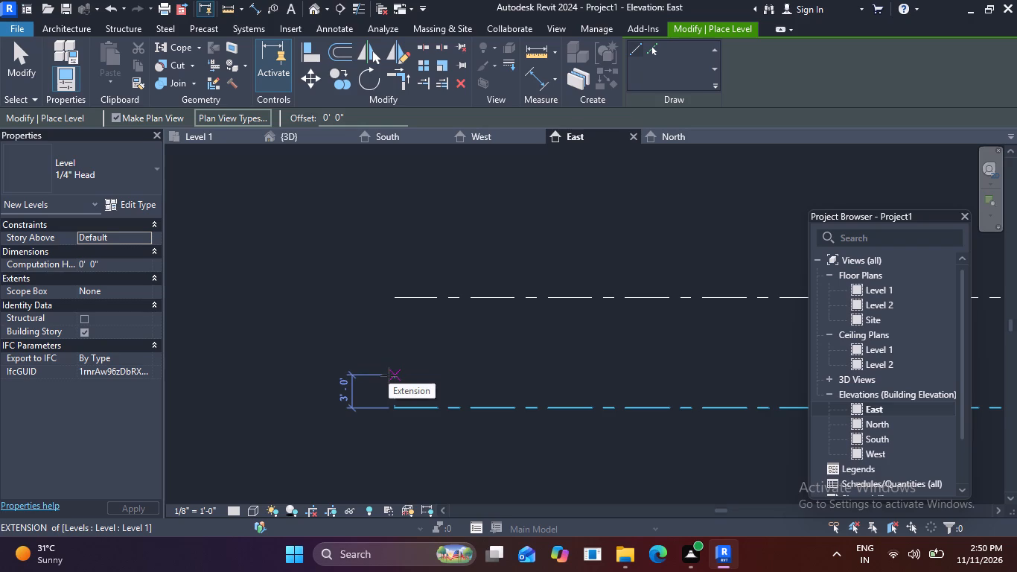
{"action": "left_click", "coordinate": [389, 375]}
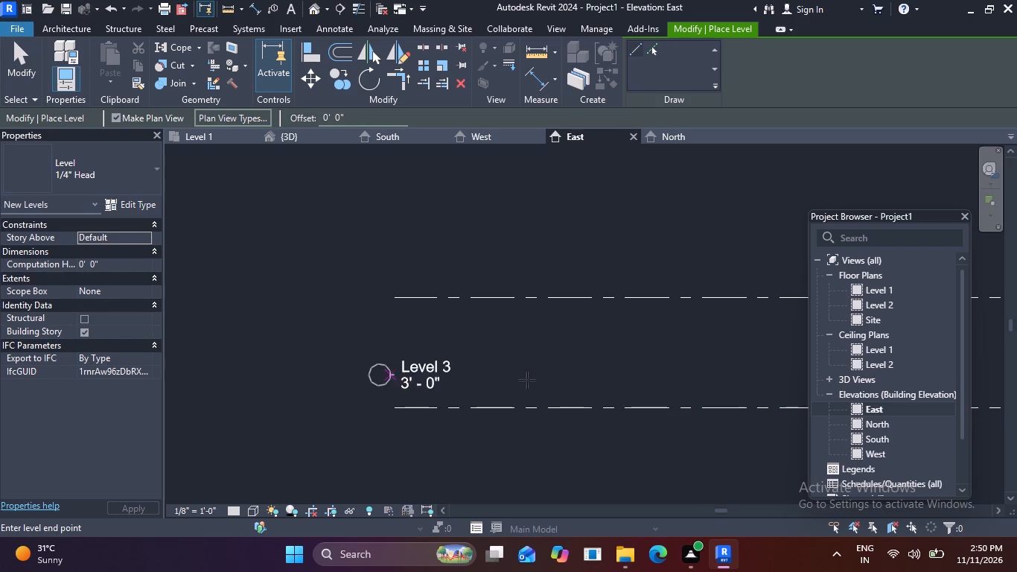
{"action": "scroll", "coordinate": [730, 384], "scroll_direction": "down", "scroll_amount": 3}
{"action": "middle_click_drag", "start_coordinate": [730, 384], "coordinate": [343, 368]}
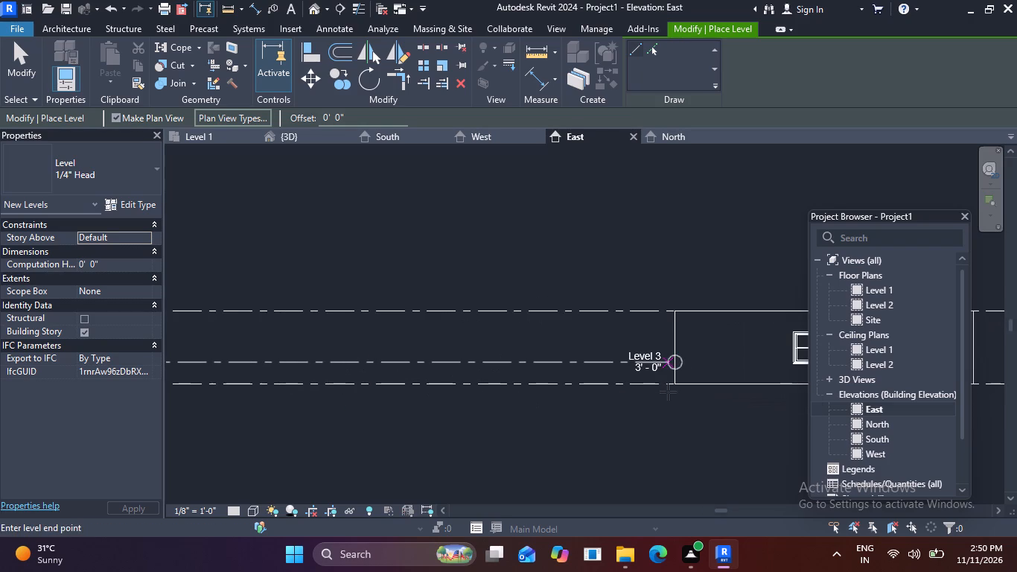
{"action": "middle_click_drag", "start_coordinate": [668, 392], "coordinate": [313, 374]}
{"action": "scroll", "coordinate": [742, 347], "scroll_direction": "up", "scroll_amount": 3}
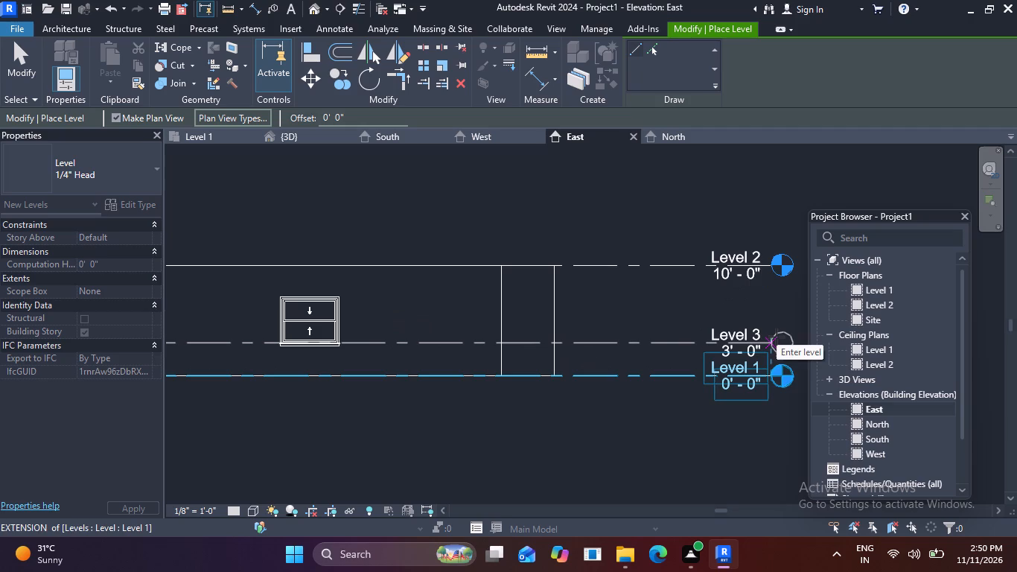
{"action": "left_click", "coordinate": [777, 337]}
{"action": "key", "text": "Escape"}
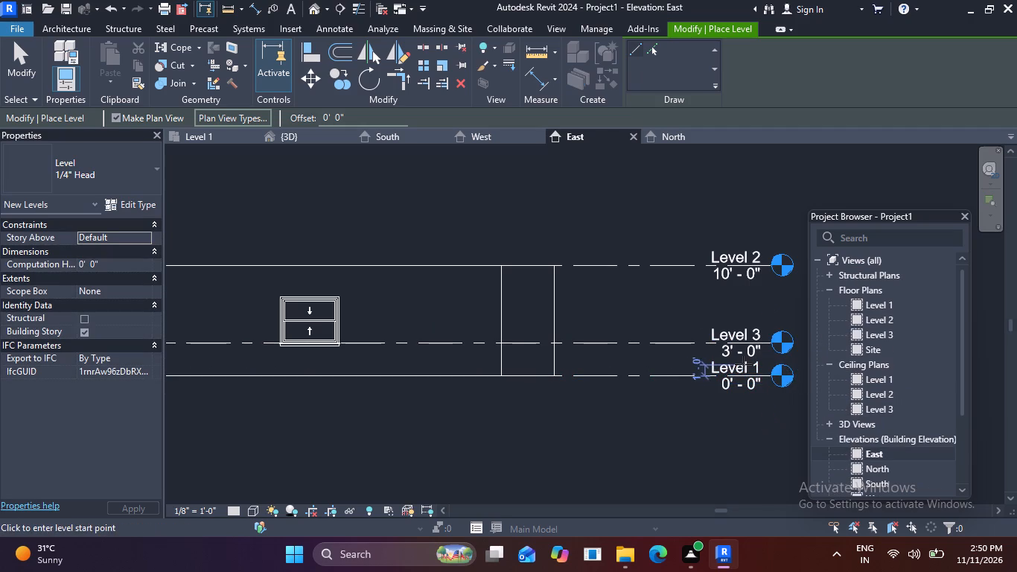
{"action": "key", "text": "Escape"}
Rename the new 3' - 0" level as LEVEL 2, renaming its corresponding views too.
{"action": "scroll", "coordinate": [748, 357], "scroll_direction": "up", "scroll_amount": 5}
{"action": "middle_click_drag", "start_coordinate": [721, 413], "coordinate": [590, 425]}
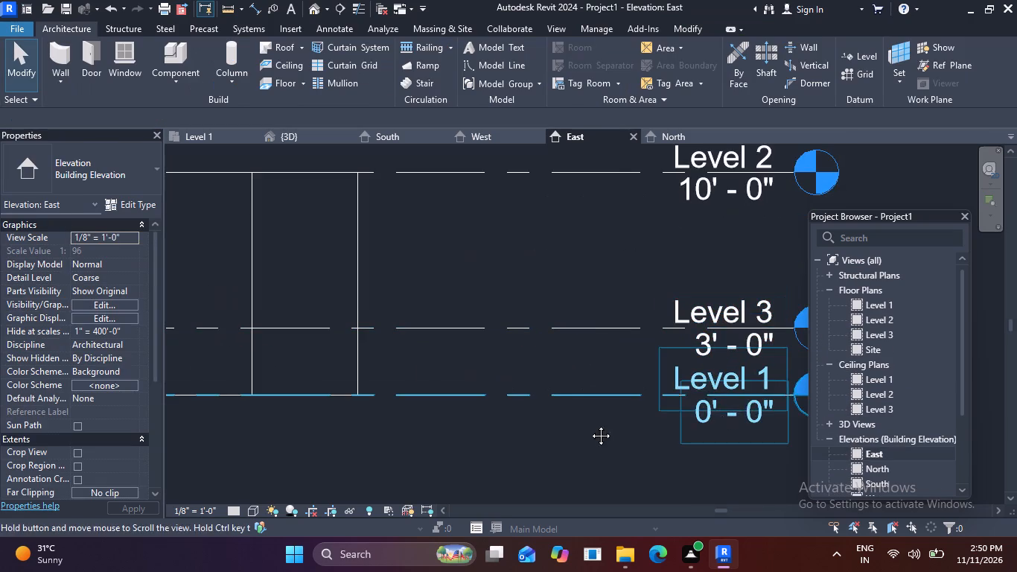
{"action": "middle_click_drag", "start_coordinate": [590, 425], "coordinate": [561, 425]}
{"action": "scroll", "coordinate": [561, 423], "scroll_direction": "down", "scroll_amount": 3}
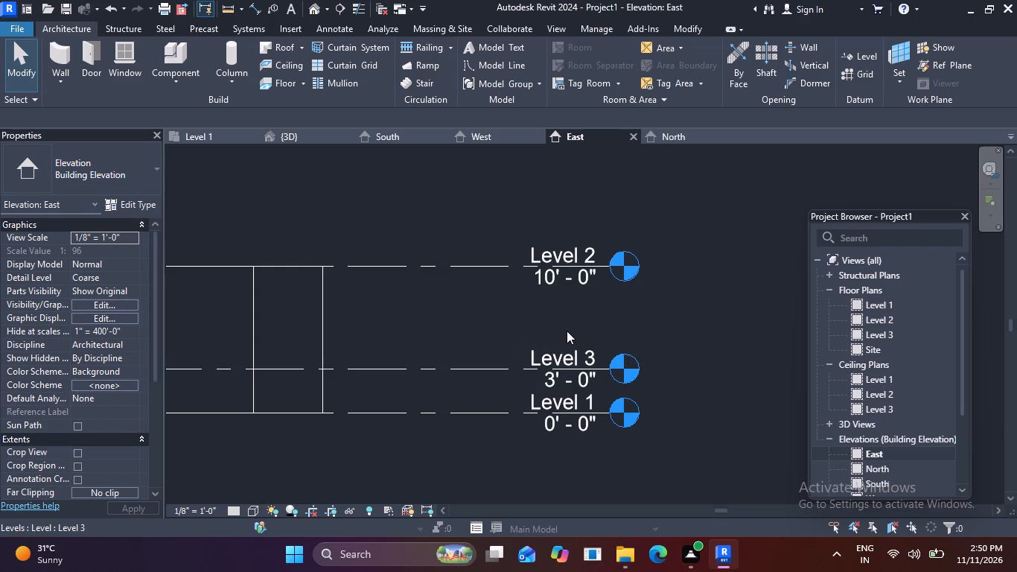
{"action": "left_click", "coordinate": [530, 354]}
{"action": "left_click", "coordinate": [530, 354]}
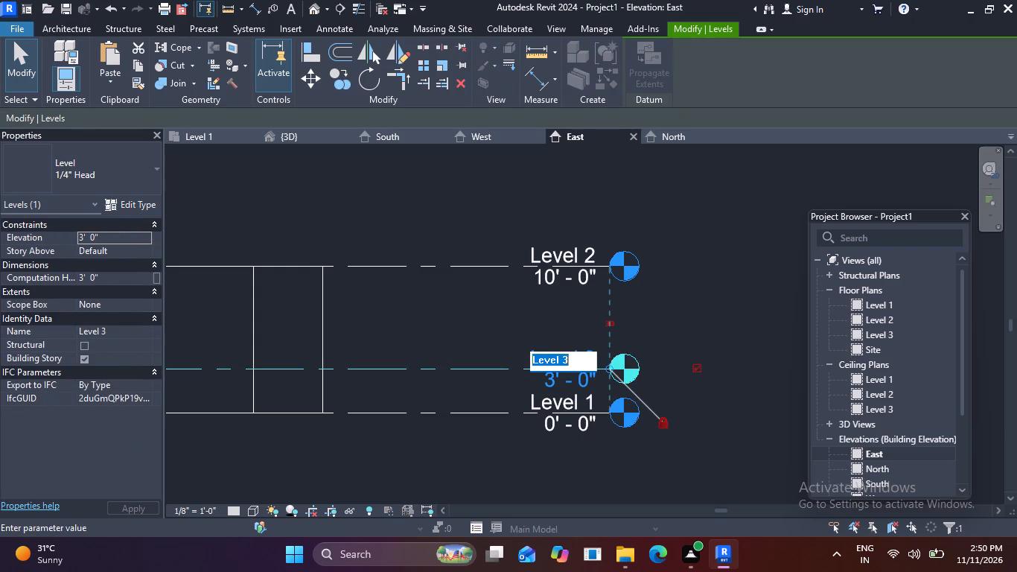
{"action": "key", "text": "BackSpace"}
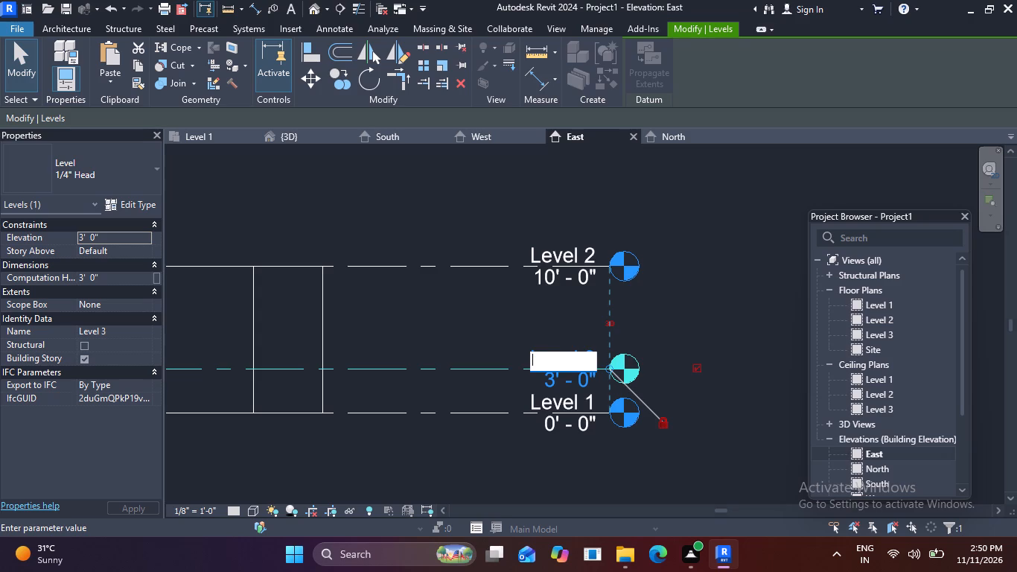
{"action": "key", "text": "l"}
{"action": "key", "text": "e"}
{"action": "type", "text": "VE"}
{"action": "key", "text": "l"}
{"action": "key", "text": "space"}
{"action": "type", "text": "2"}
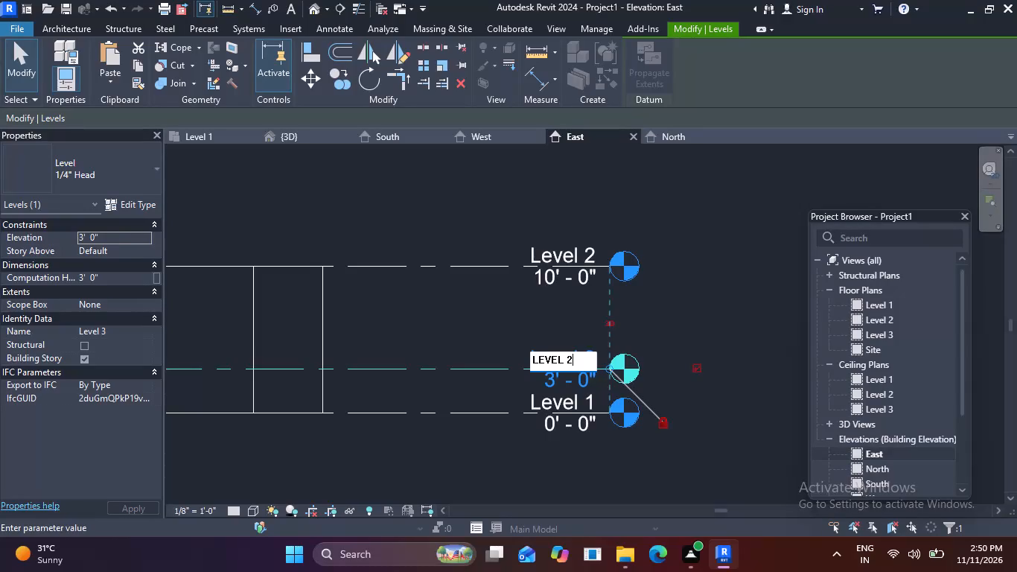
{"action": "left_click", "coordinate": [671, 289]}
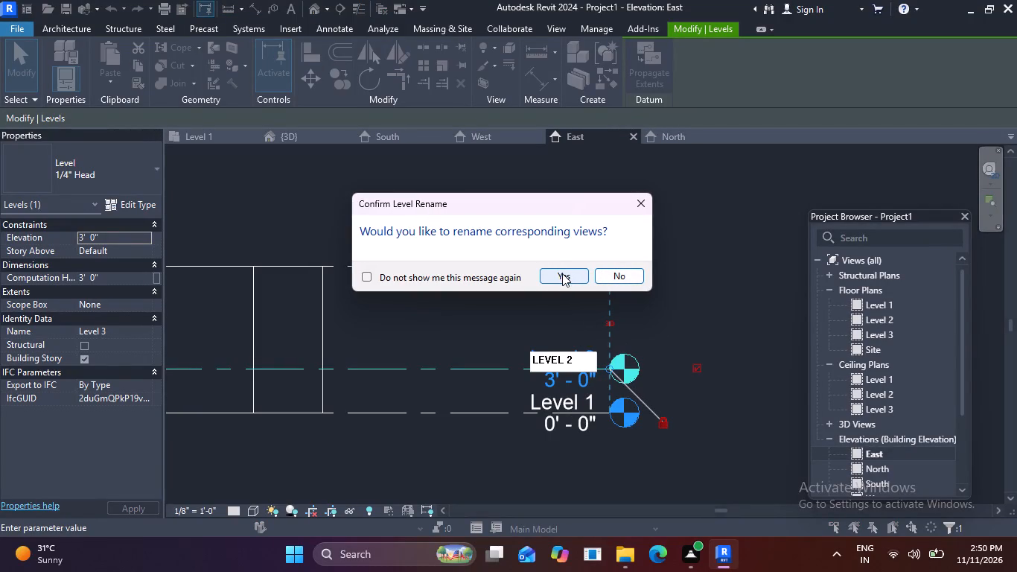
{"action": "left_click", "coordinate": [562, 273]}
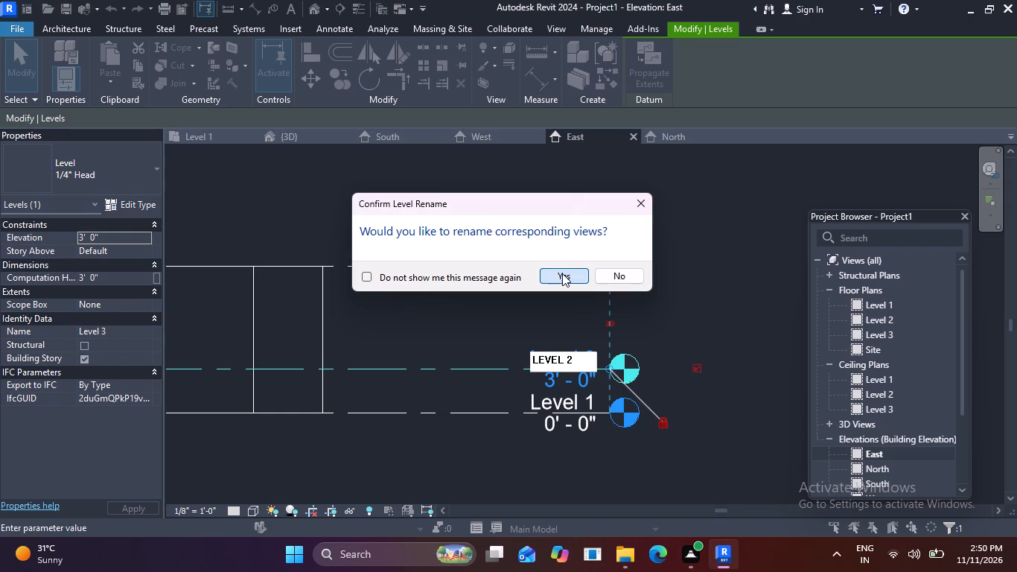
Rename the 10' - 0" level as SLAB LEVEL in the East elevation, renaming its corresponding views too.
{"action": "middle_click_drag", "start_coordinate": [591, 420], "coordinate": [577, 399]}
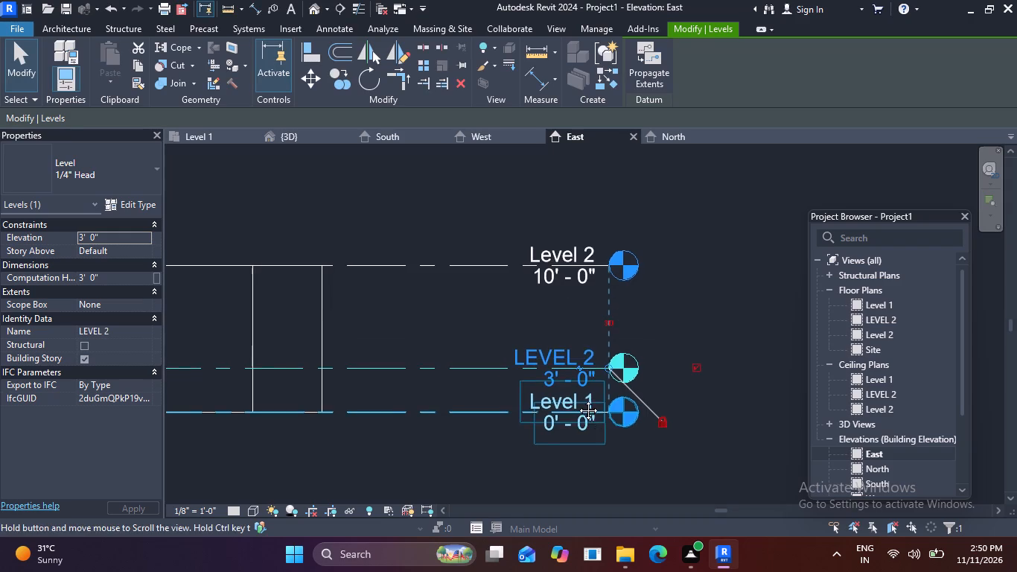
{"action": "middle_click_drag", "start_coordinate": [577, 399], "coordinate": [553, 356]}
{"action": "scroll", "coordinate": [539, 178], "scroll_direction": "up", "scroll_amount": 3}
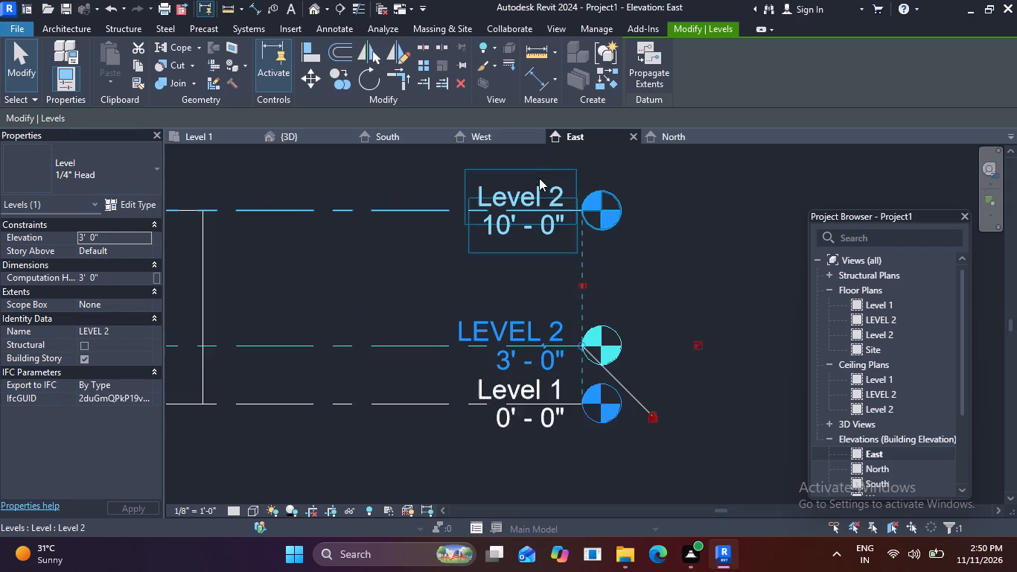
{"action": "middle_click_drag", "start_coordinate": [537, 194], "coordinate": [576, 293]}
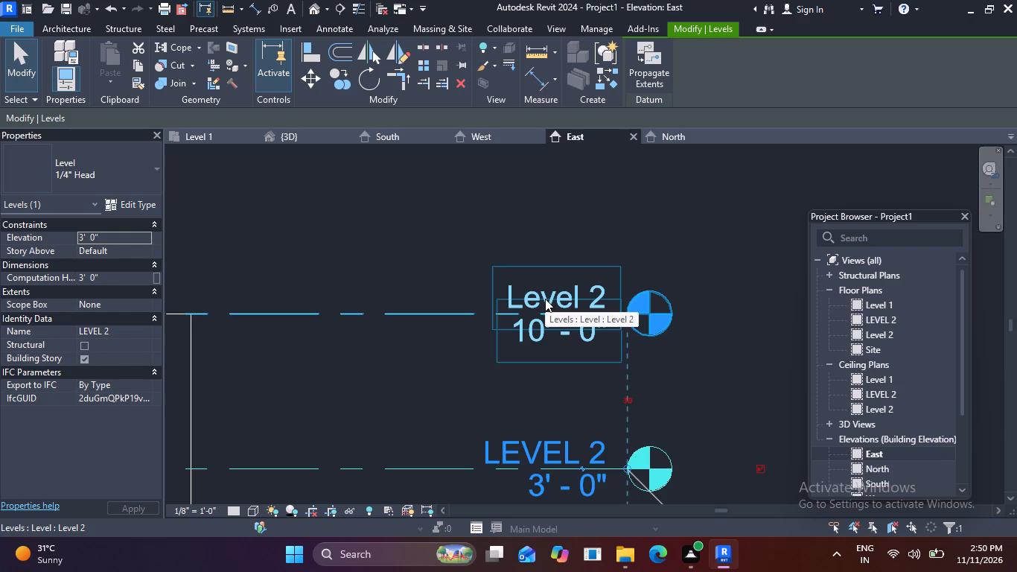
{"action": "double_click", "coordinate": [596, 290]}
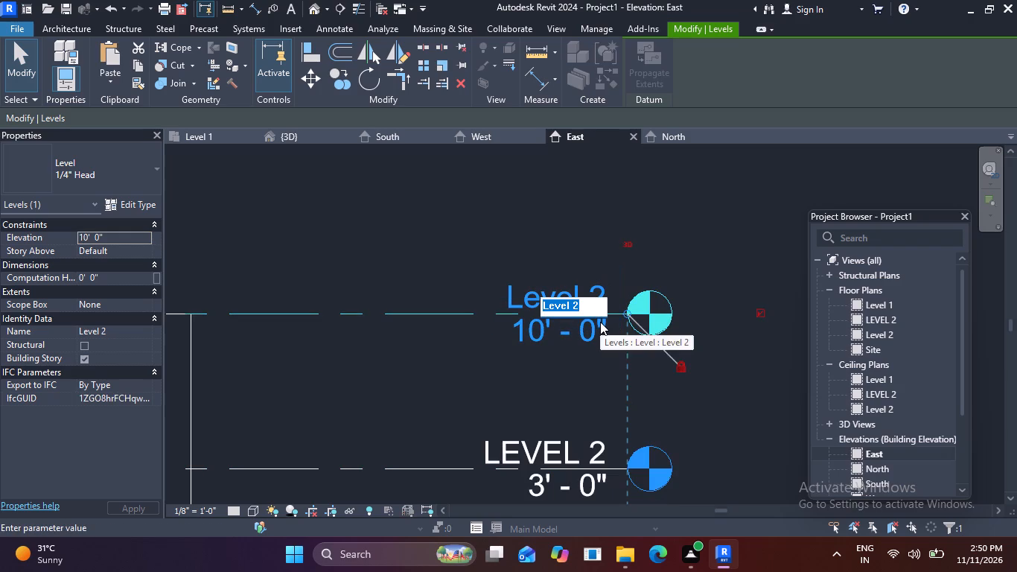
{"action": "key", "text": "BackSpace"}
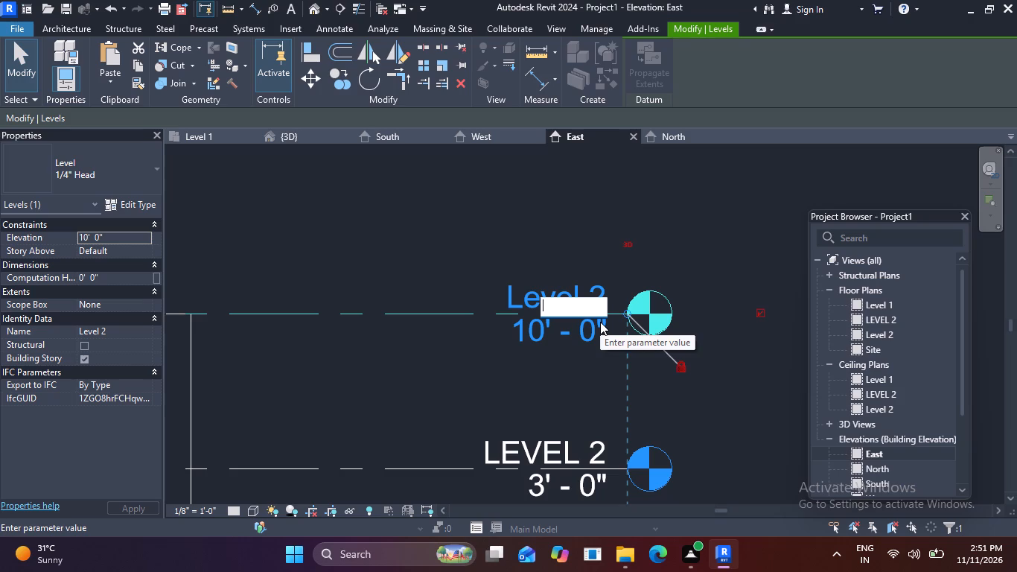
{"action": "type", "text": "LA"}
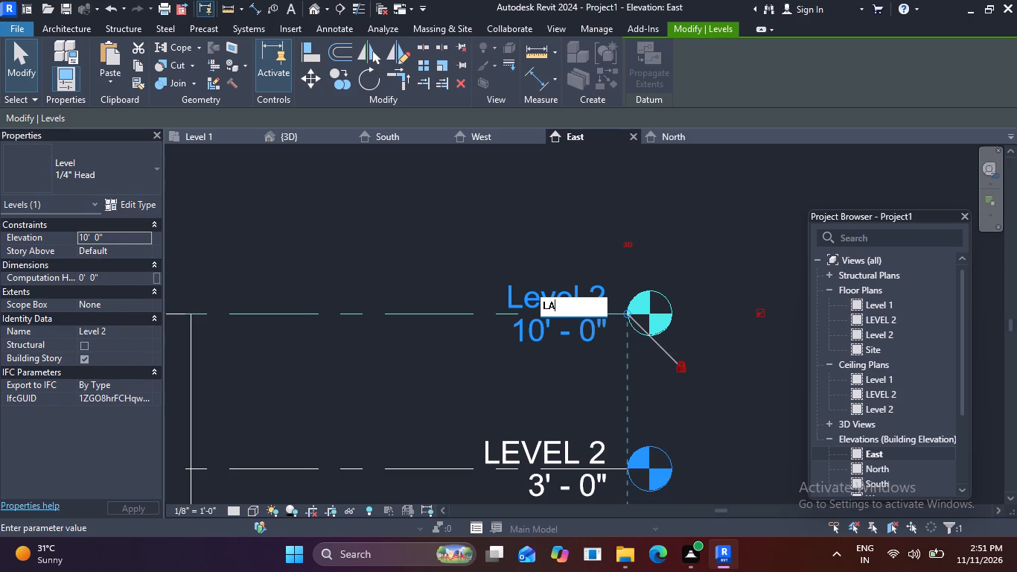
{"action": "type", "text": "B"}
{"action": "key", "text": "space"}
{"action": "type", "text": "LE"}
{"action": "type", "text": "VEL"}
{"action": "key", "text": "Left"}
{"action": "key", "text": "Left"}
{"action": "key", "text": "Left"}
{"action": "key", "text": "Left"}
{"action": "key", "text": "Left"}
{"action": "key", "text": "Left"}
{"action": "key", "text": "Left"}
{"action": "key", "text": "Left"}
{"action": "key", "text": "Left"}
{"action": "key", "text": "s"}
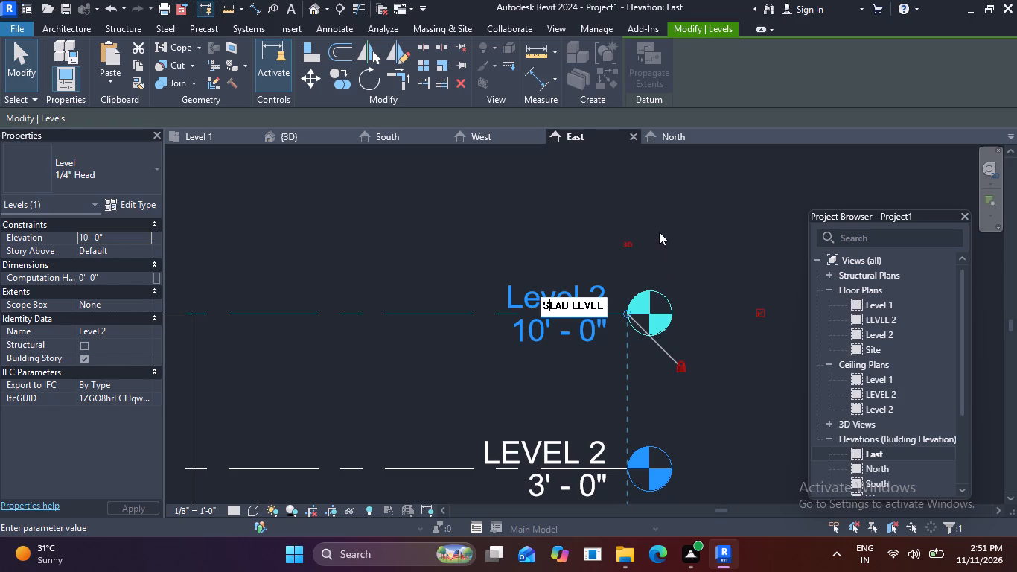
{"action": "left_click", "coordinate": [659, 232]}
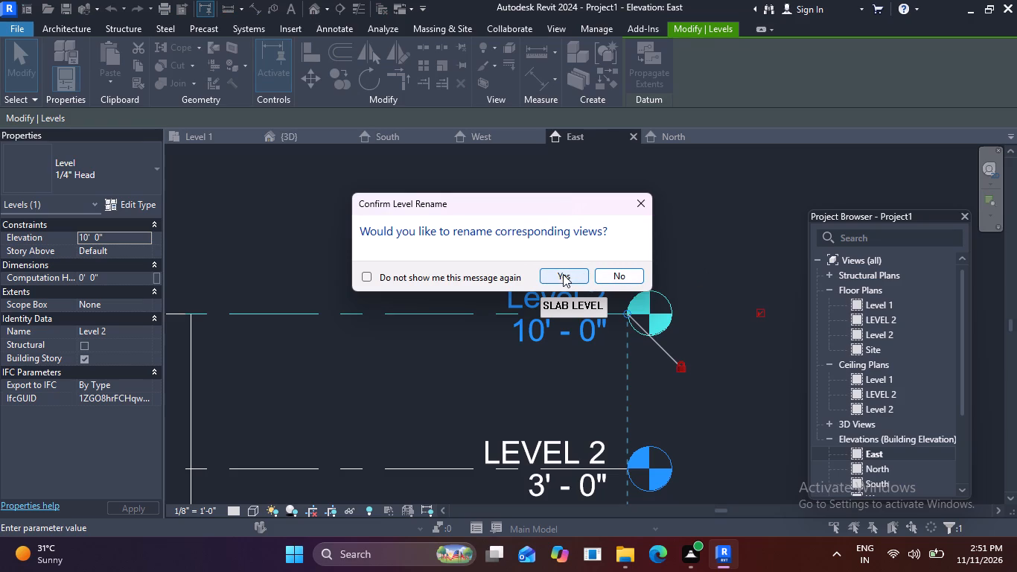
{"action": "left_click", "coordinate": [559, 278]}
Examine the three level lines along their length against the walls and window in the East elevation.
{"action": "scroll", "coordinate": [622, 329], "scroll_direction": "down", "scroll_amount": 3}
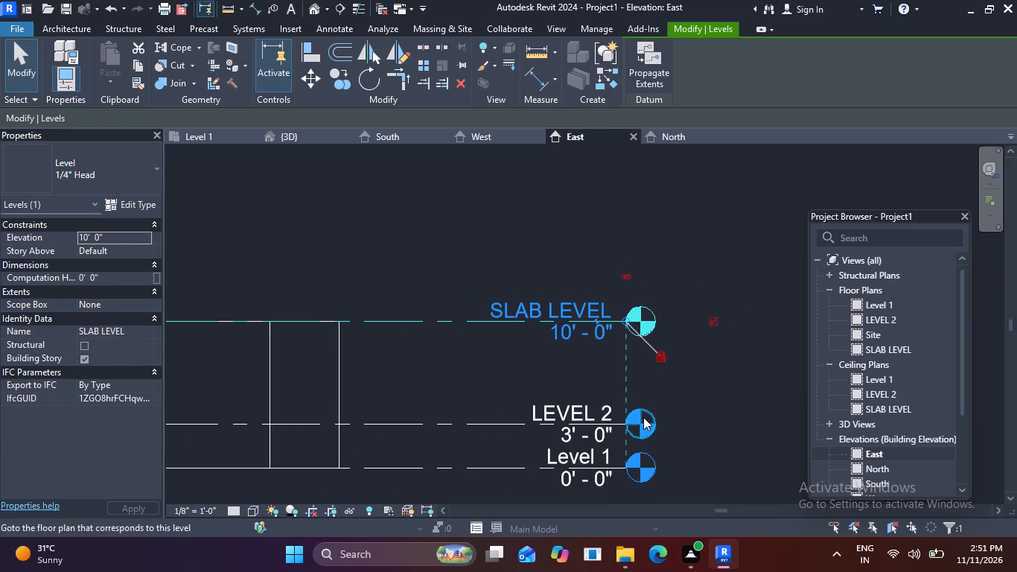
{"action": "middle_click_drag", "start_coordinate": [652, 425], "coordinate": [618, 332]}
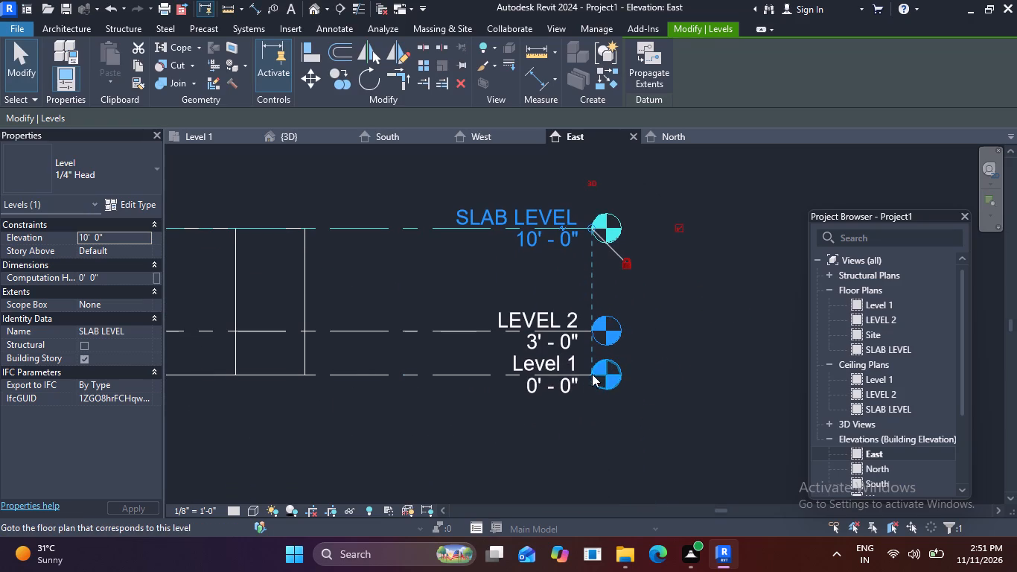
{"action": "scroll", "coordinate": [552, 366], "scroll_direction": "up", "scroll_amount": 4}
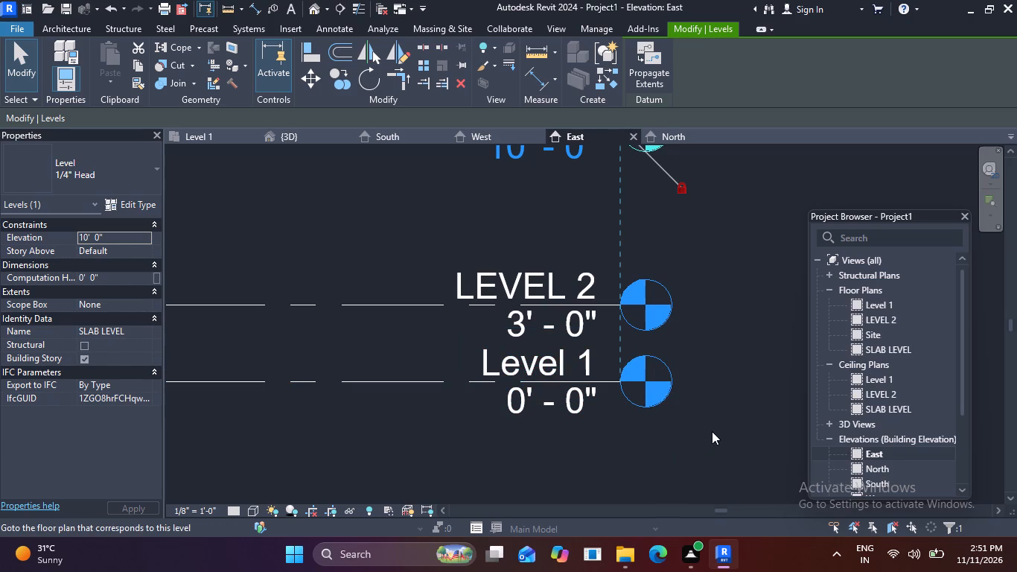
{"action": "scroll", "coordinate": [622, 401], "scroll_direction": "down", "scroll_amount": 4}
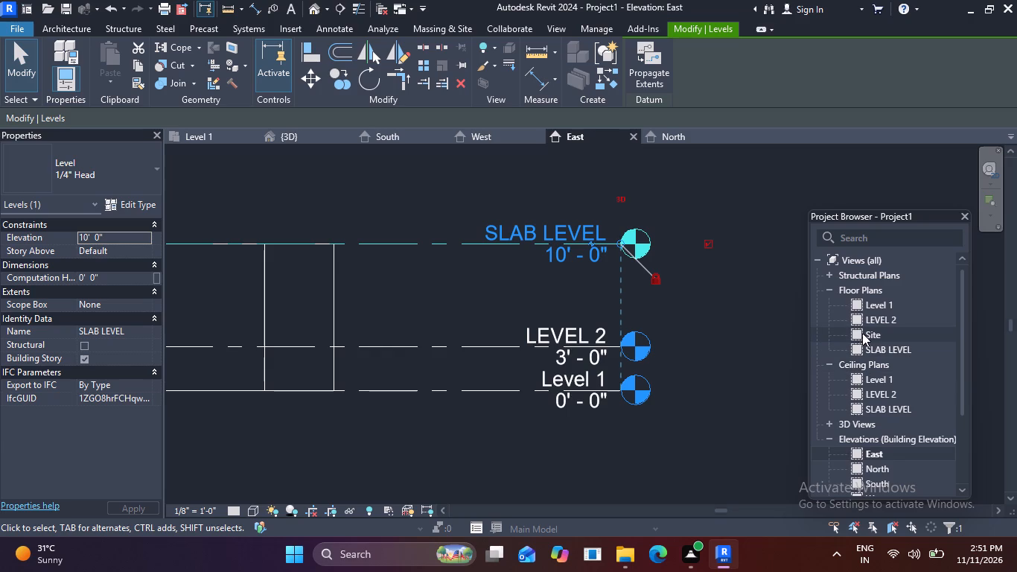
{"action": "scroll", "coordinate": [747, 355], "scroll_direction": "down", "scroll_amount": 3}
{"action": "middle_click_drag", "start_coordinate": [678, 400], "coordinate": [737, 416]}
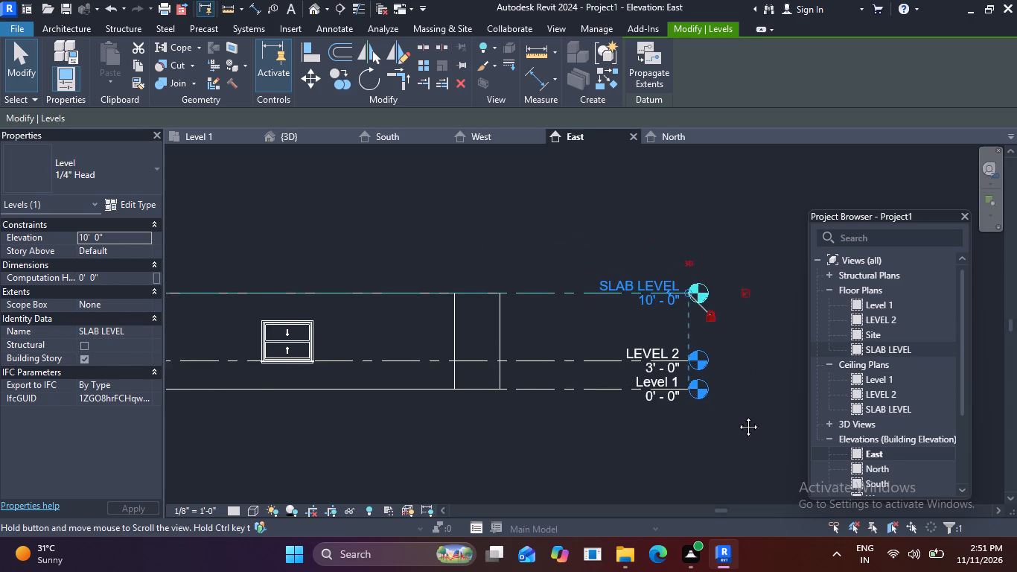
{"action": "middle_click_drag", "start_coordinate": [737, 416], "coordinate": [804, 416]}
{"action": "scroll", "coordinate": [691, 407], "scroll_direction": "down", "scroll_amount": 2}
{"action": "scroll", "coordinate": [545, 411], "scroll_direction": "down", "scroll_amount": 3}
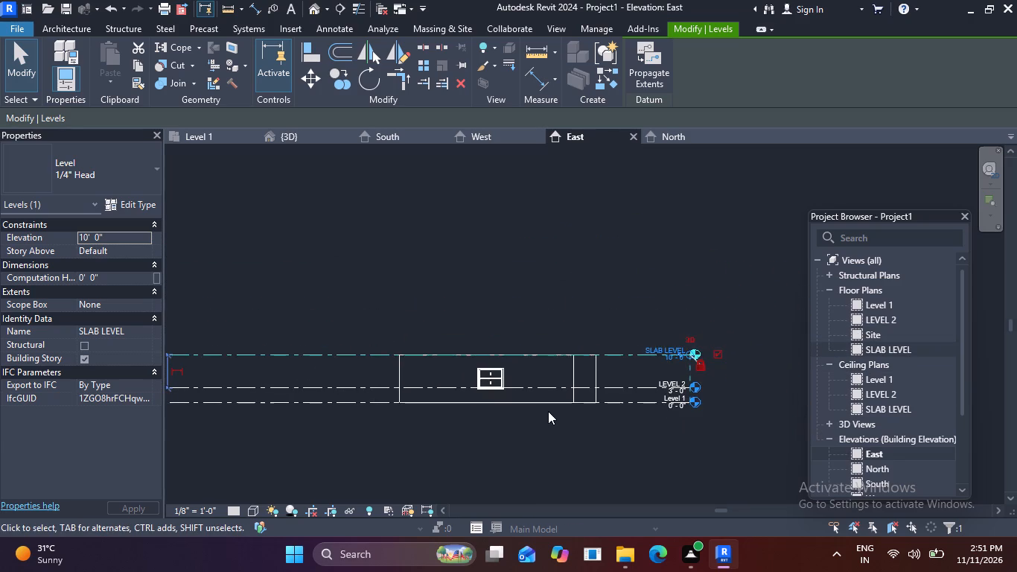
{"action": "scroll", "coordinate": [487, 410], "scroll_direction": "down", "scroll_amount": 2}
{"action": "middle_click_drag", "start_coordinate": [520, 410], "coordinate": [639, 410]}
{"action": "scroll", "coordinate": [564, 394], "scroll_direction": "up", "scroll_amount": 5}
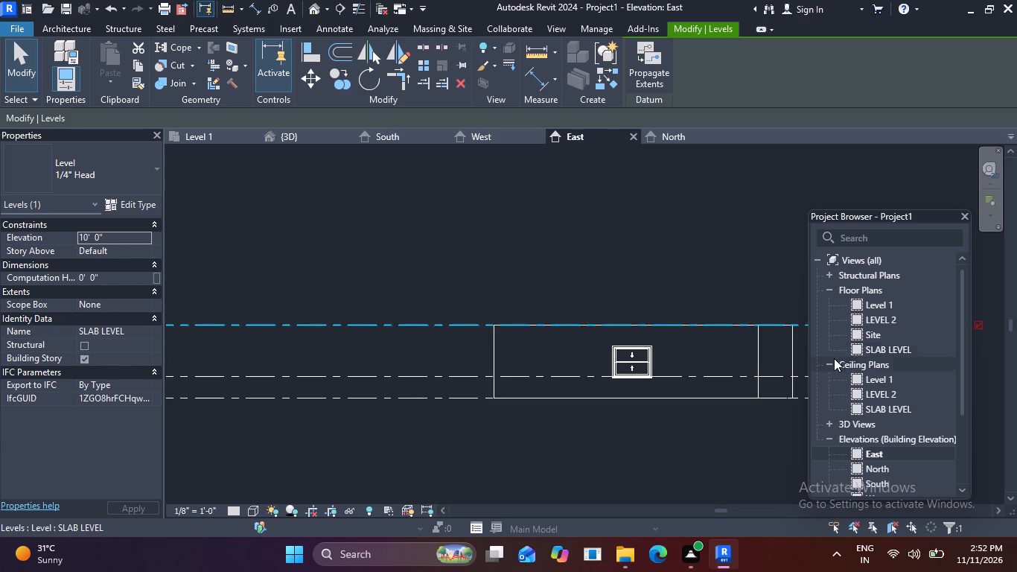
{"action": "key", "text": "Escape"}
{"action": "key", "text": "Escape"}
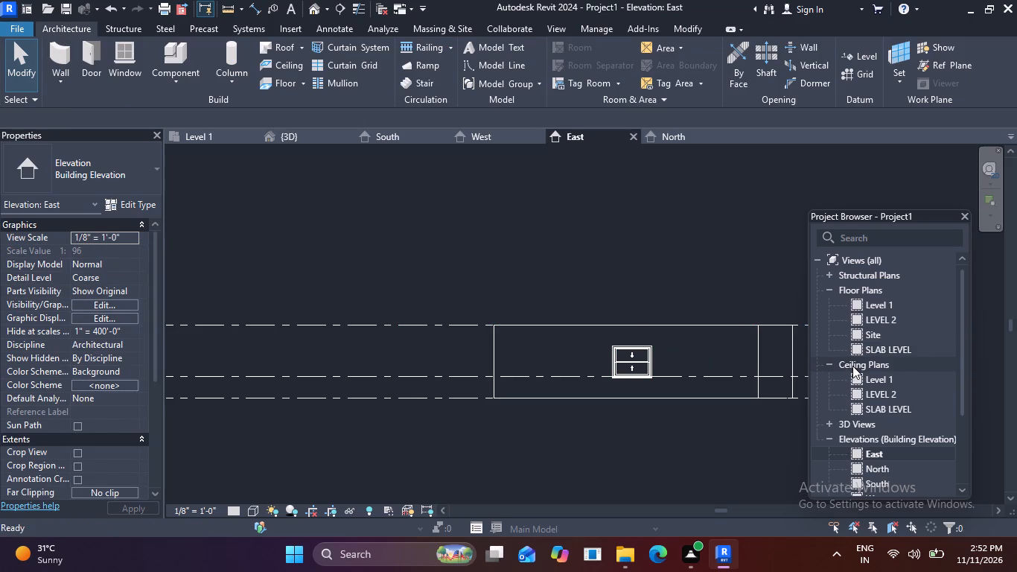
{"action": "scroll", "coordinate": [698, 299], "scroll_direction": "down", "scroll_amount": 3}
{"action": "middle_click_drag", "start_coordinate": [699, 314], "coordinate": [597, 312]}
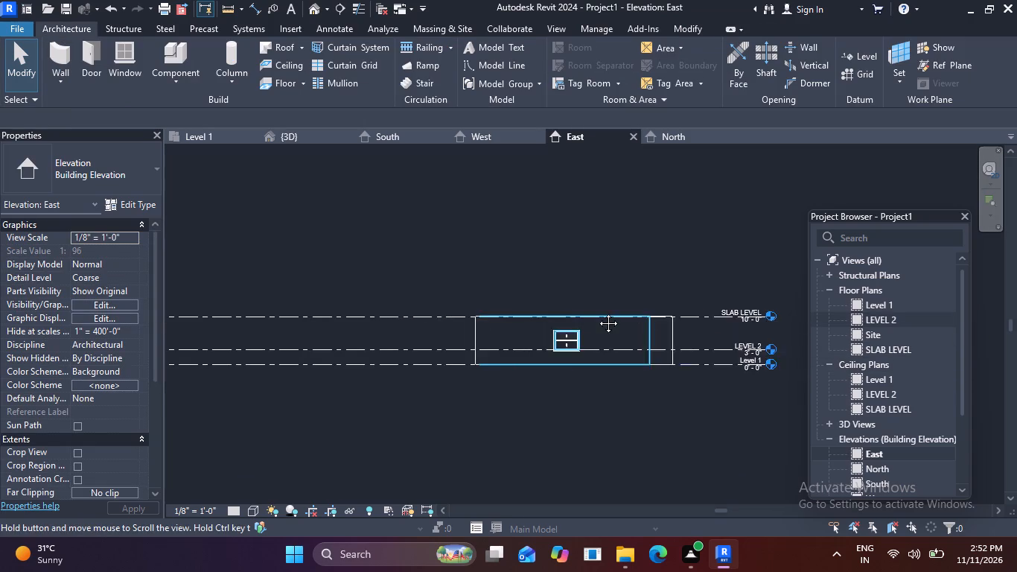
{"action": "middle_click_drag", "start_coordinate": [597, 312], "coordinate": [576, 311]}
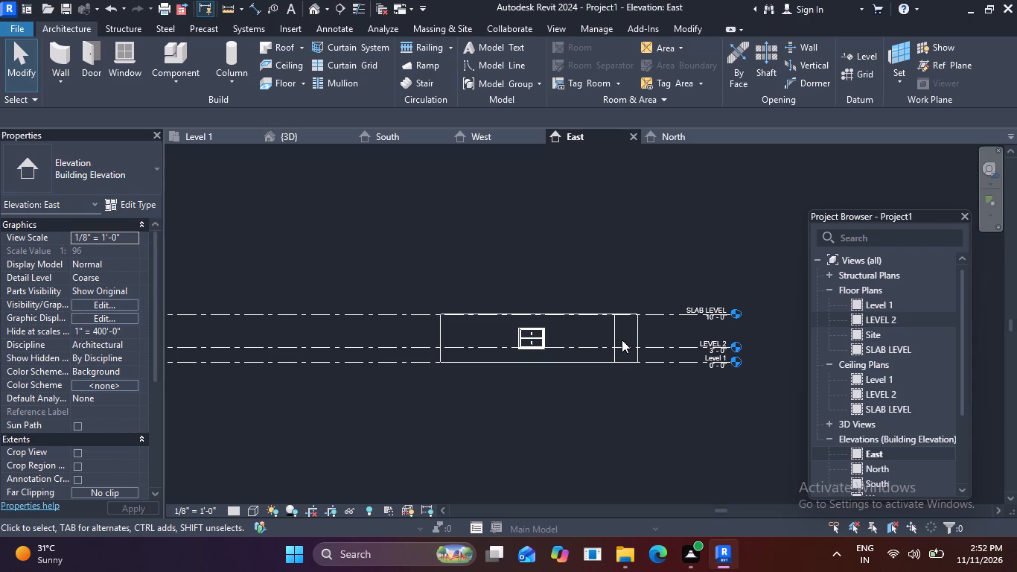
{"action": "key", "text": "Escape"}
{"action": "scroll", "coordinate": [646, 331], "scroll_direction": "up", "scroll_amount": 2}
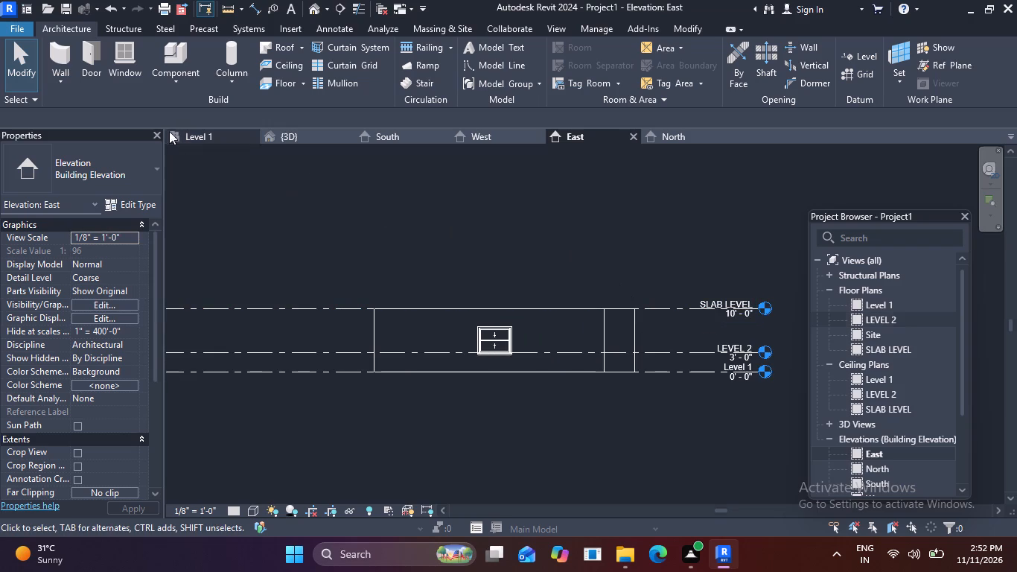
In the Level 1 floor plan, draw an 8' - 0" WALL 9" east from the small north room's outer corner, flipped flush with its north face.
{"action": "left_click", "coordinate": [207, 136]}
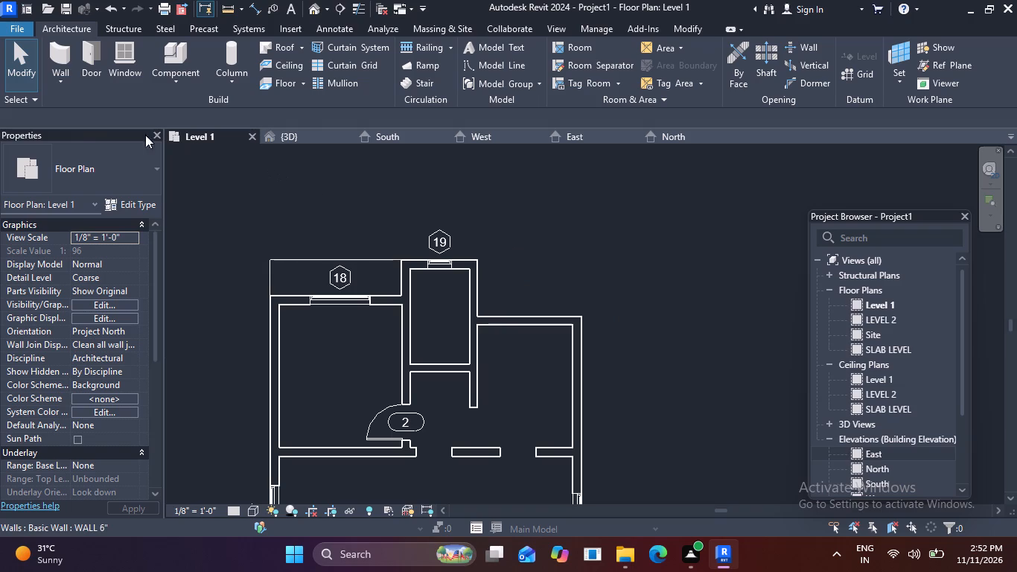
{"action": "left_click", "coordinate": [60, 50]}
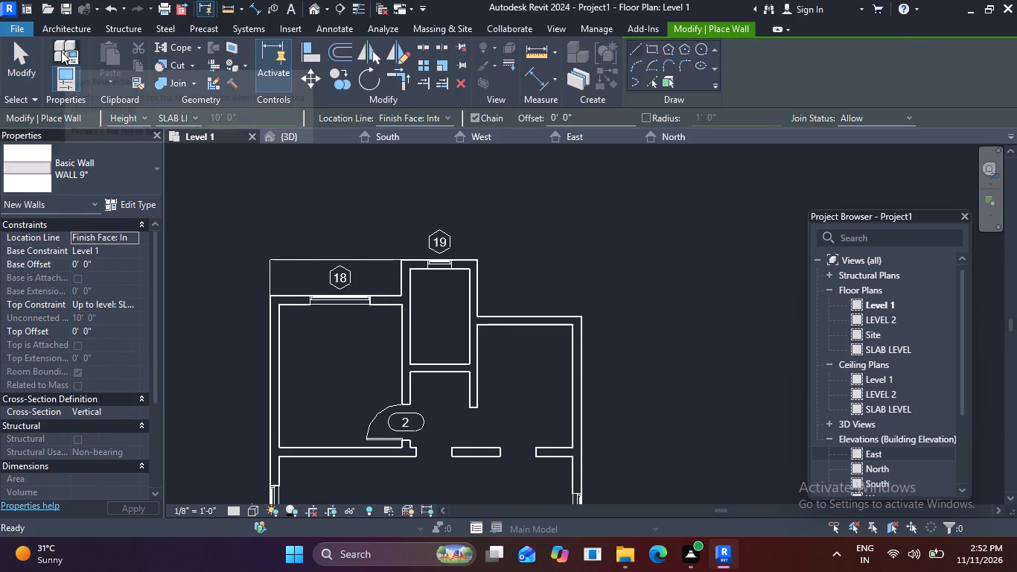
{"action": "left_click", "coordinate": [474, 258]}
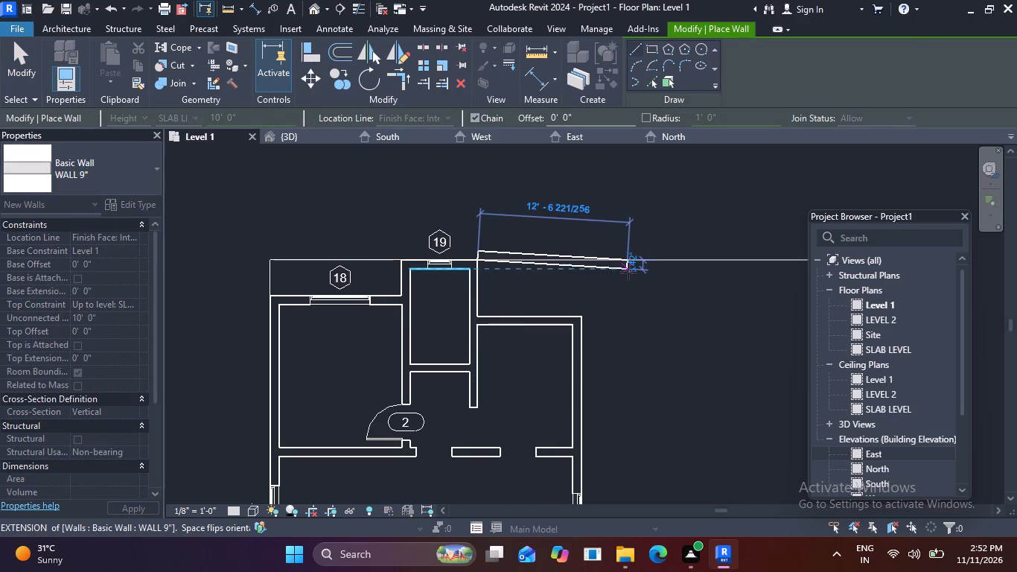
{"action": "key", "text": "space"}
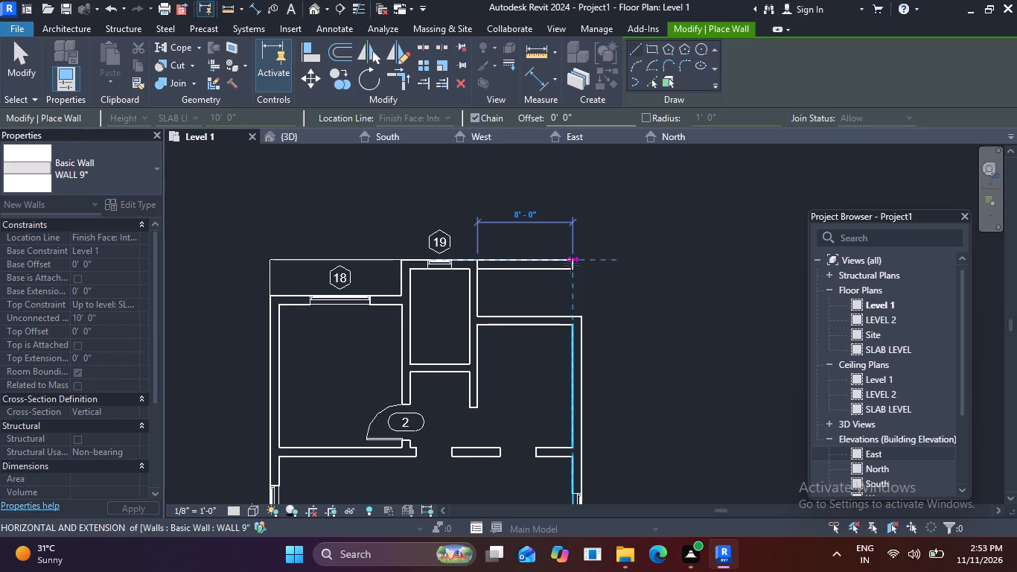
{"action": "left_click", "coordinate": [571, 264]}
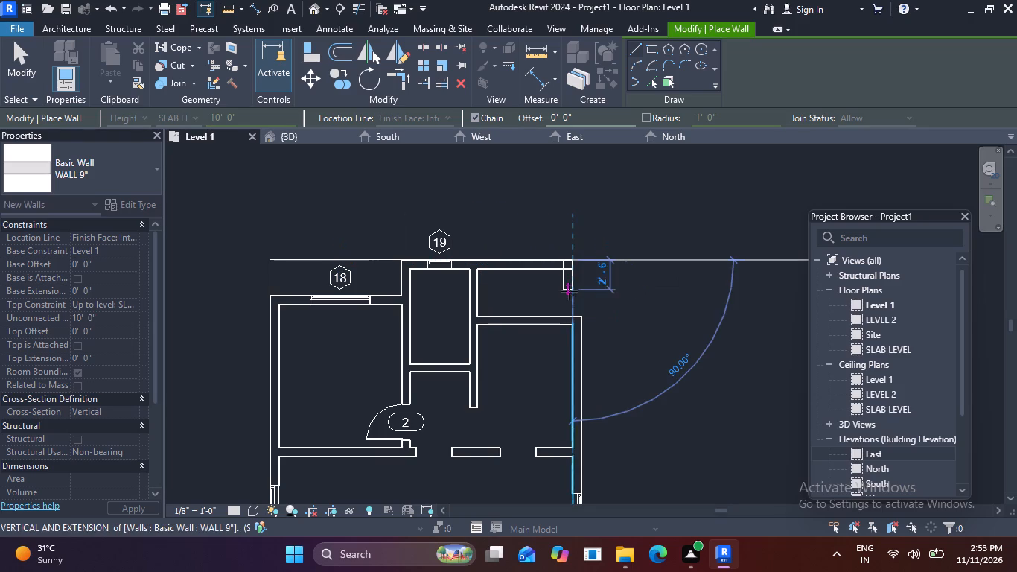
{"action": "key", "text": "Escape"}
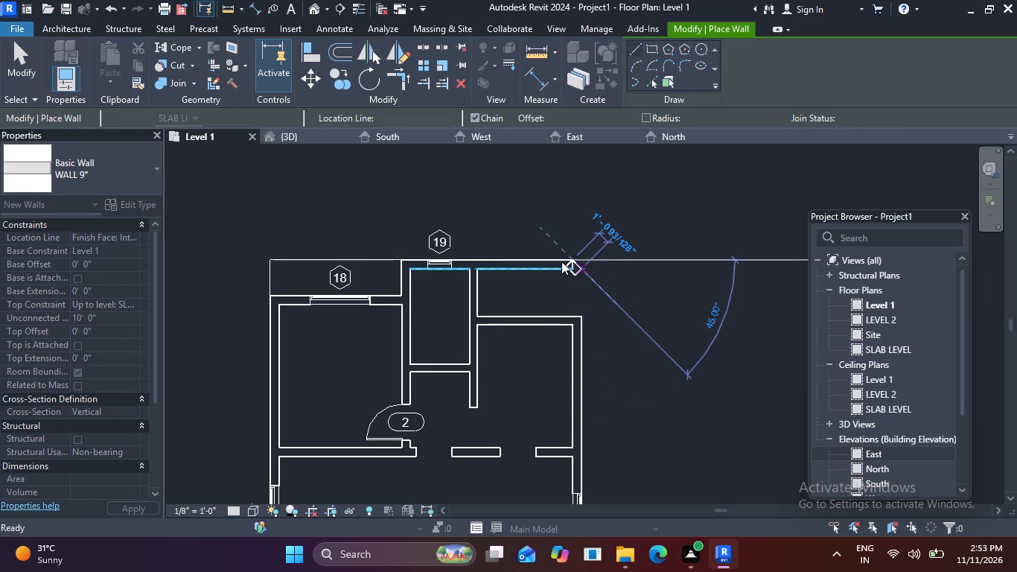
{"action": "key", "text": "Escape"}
Delete the north wall running across the small room and its eastward extension, together with window 19.
{"action": "left_click", "coordinate": [561, 261]}
{"action": "key", "text": "Delete"}
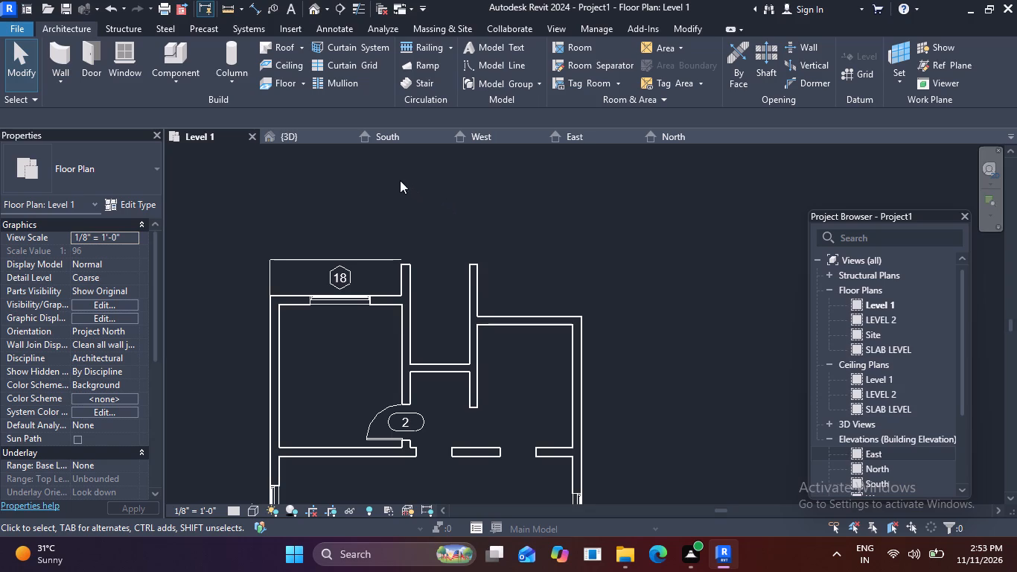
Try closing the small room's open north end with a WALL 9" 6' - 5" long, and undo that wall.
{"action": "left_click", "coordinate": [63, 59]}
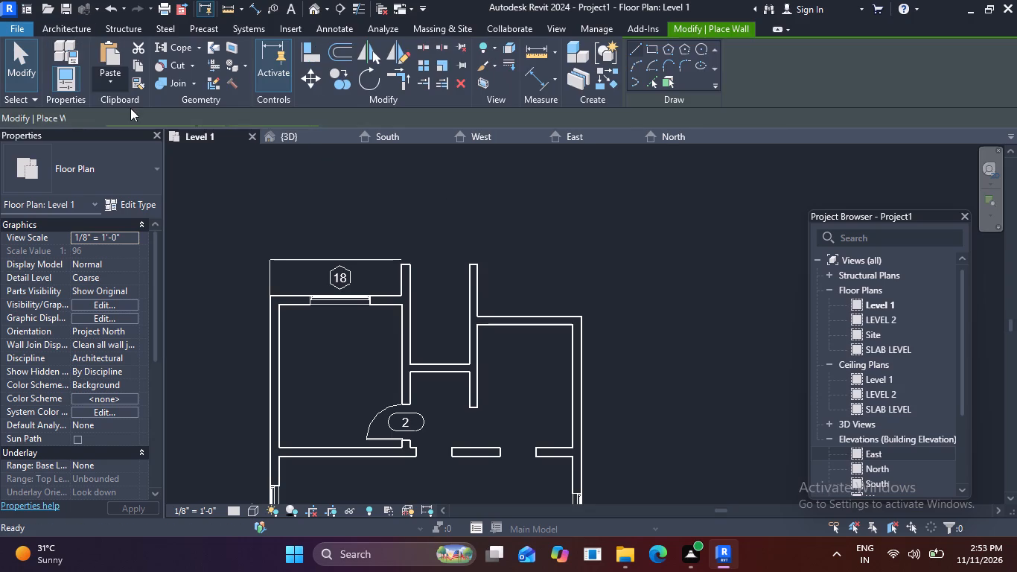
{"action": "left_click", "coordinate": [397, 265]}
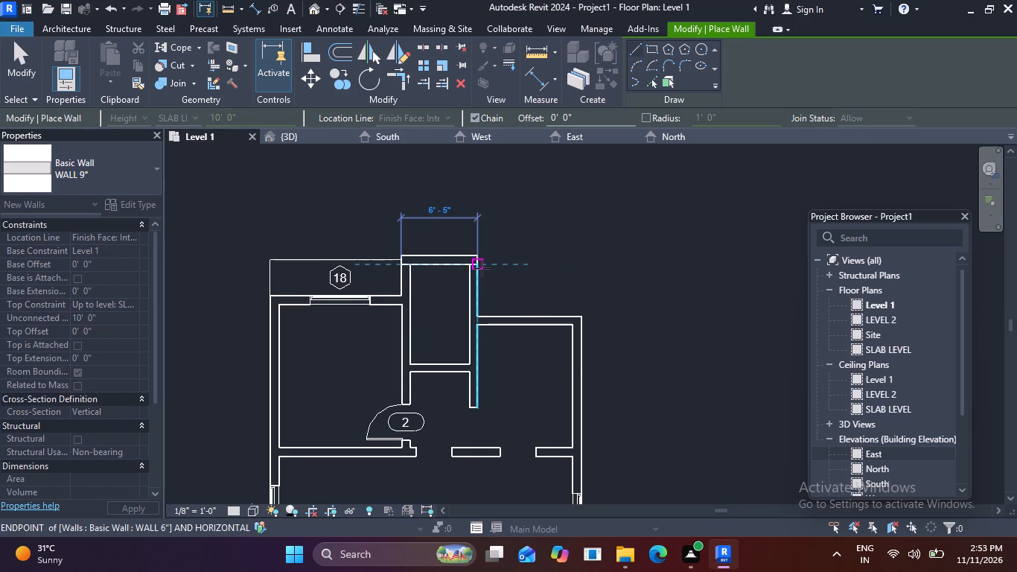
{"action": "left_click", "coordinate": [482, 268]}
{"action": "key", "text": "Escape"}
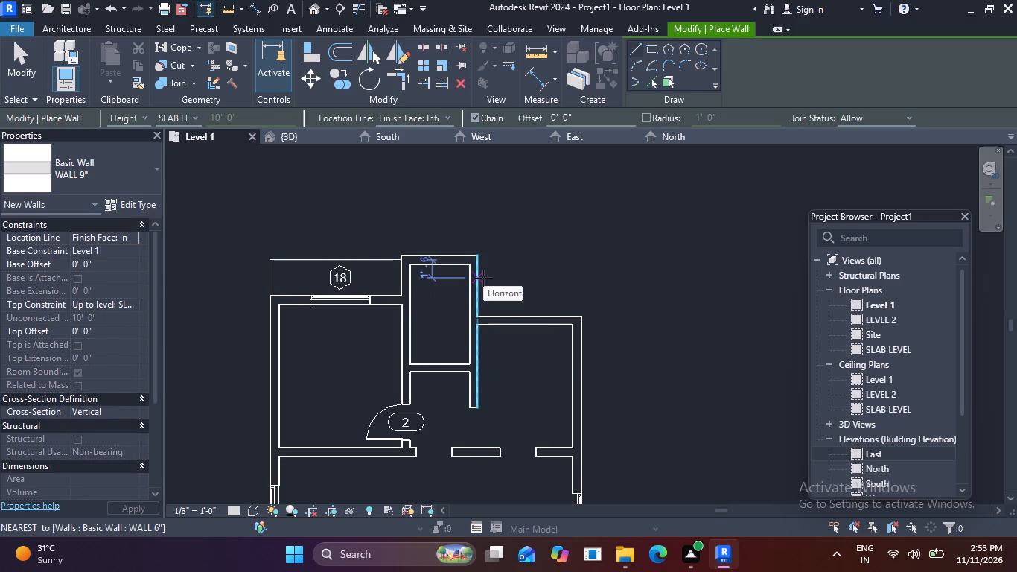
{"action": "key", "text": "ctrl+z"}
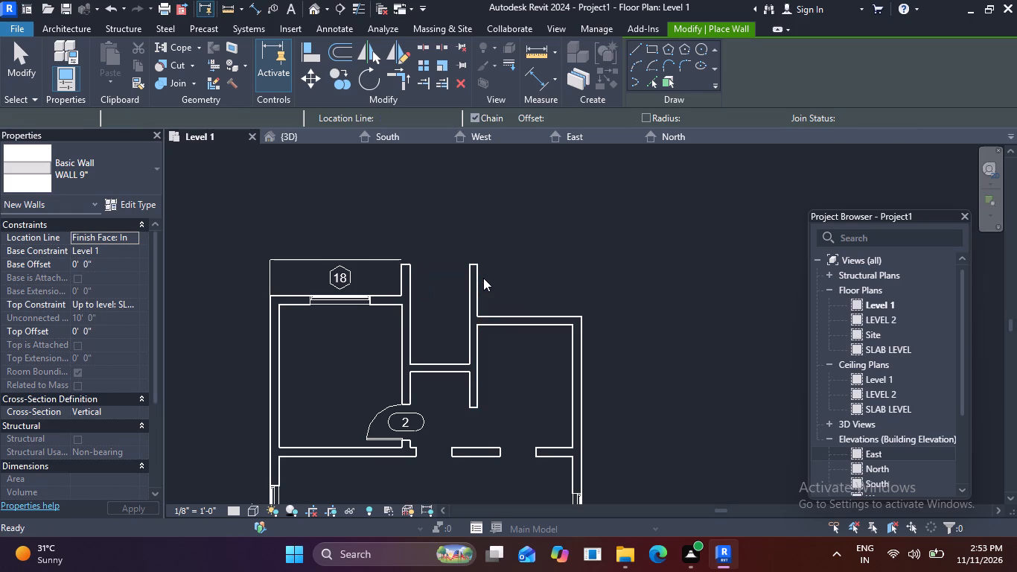
Undo the small room's north wall and window 19 deletion, along with the 8' - 0" eastward wall.
{"action": "key", "text": "ctrl+z"}
{"action": "key", "text": "ctrl+z"}
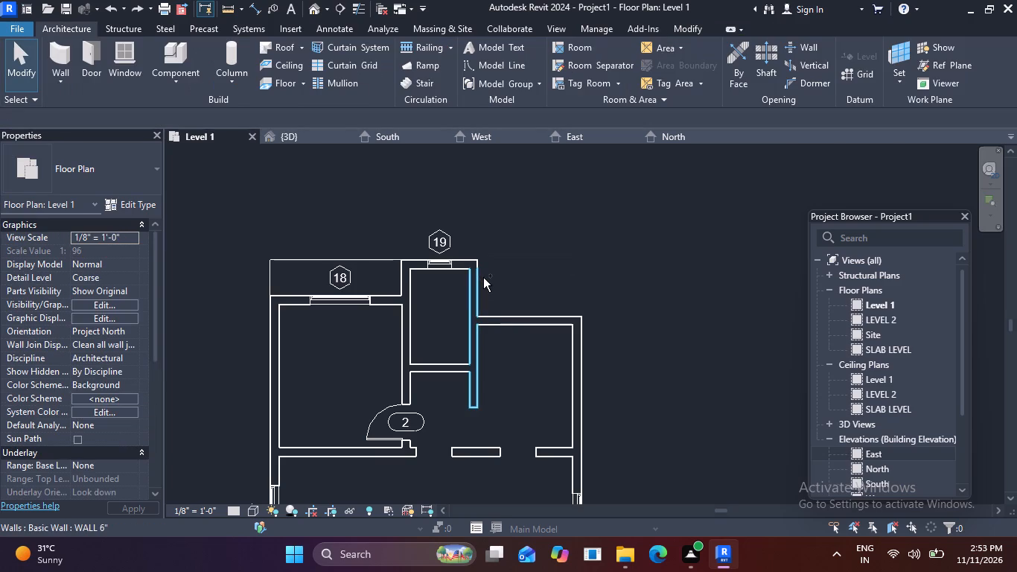
{"action": "key", "text": "Escape"}
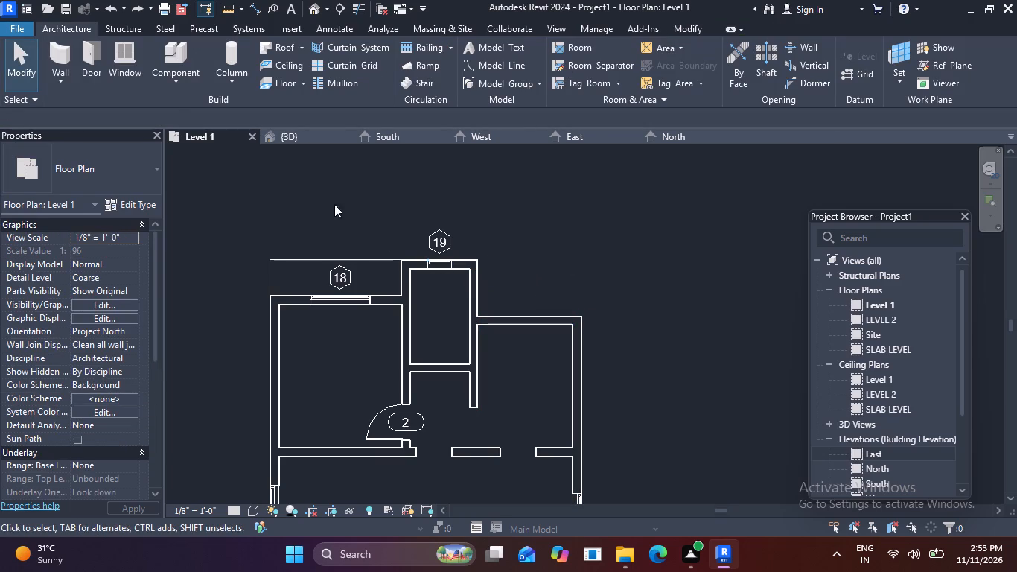
Draw a WALL 9" with its top at LEVEL 2, 8' - 0" east from the small north room's outer corner, flipped flush with its north face.
{"action": "left_click", "coordinate": [54, 54]}
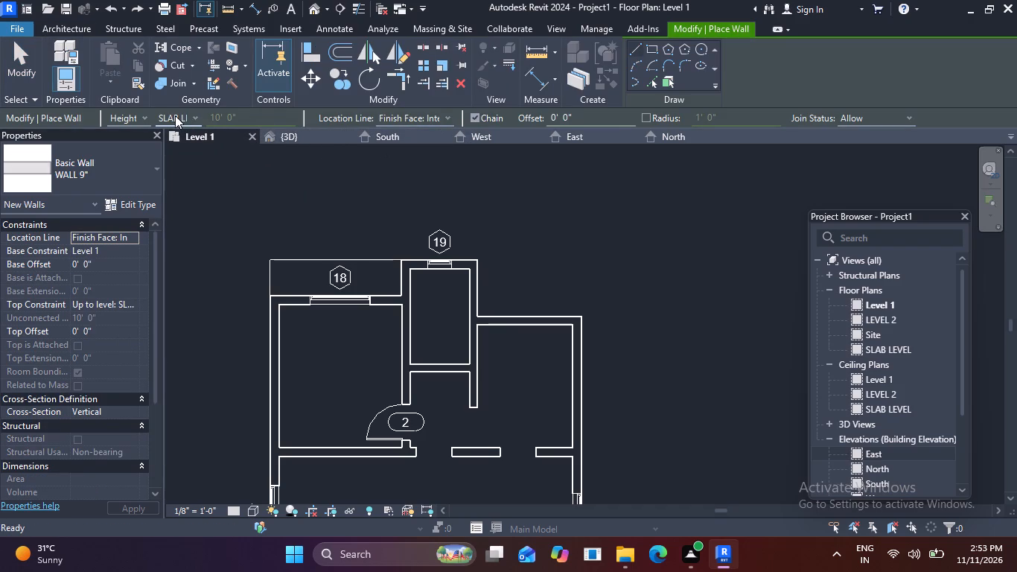
{"action": "left_click", "coordinate": [197, 118]}
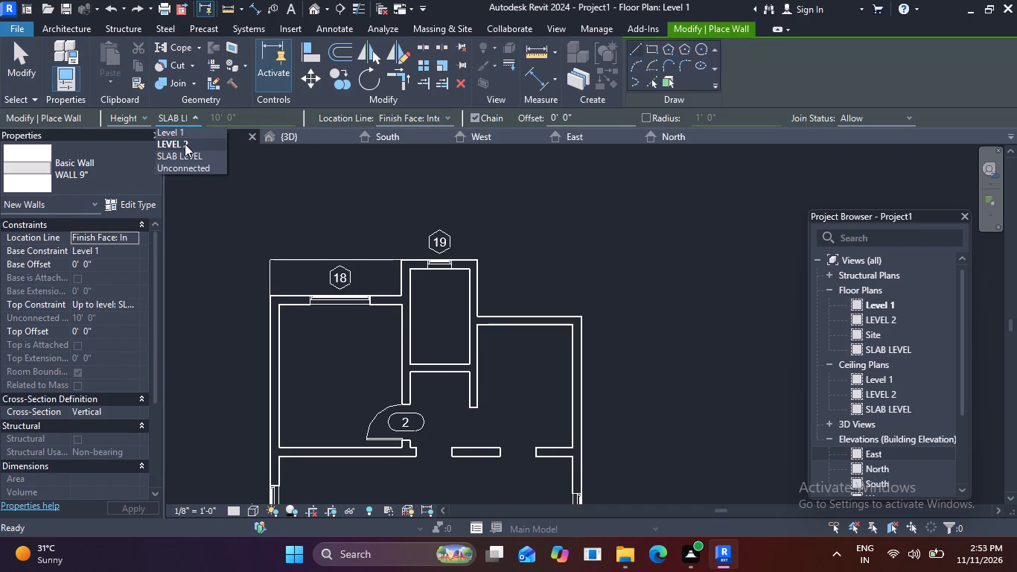
{"action": "left_click", "coordinate": [185, 144]}
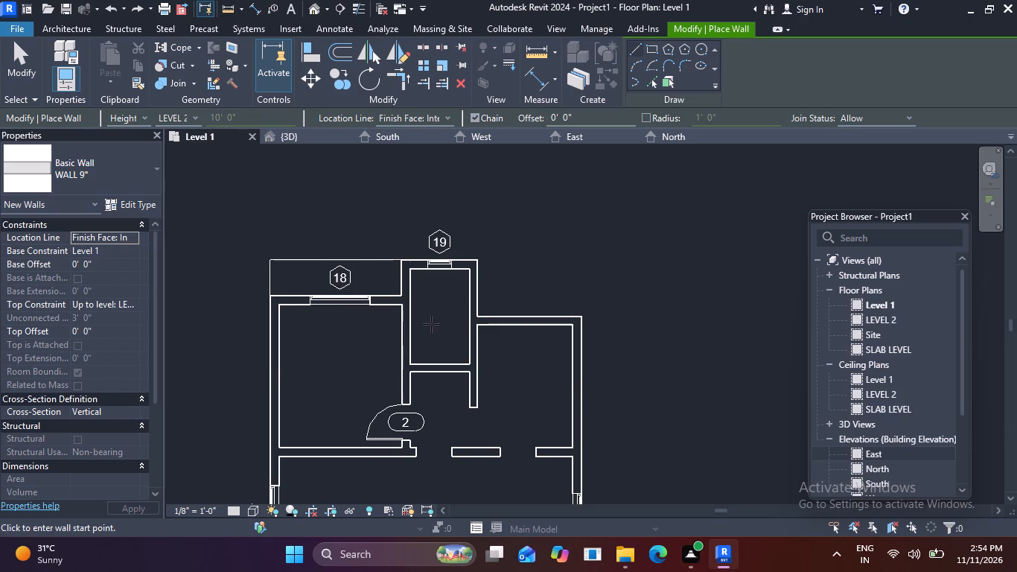
{"action": "scroll", "coordinate": [479, 264], "scroll_direction": "up", "scroll_amount": 3}
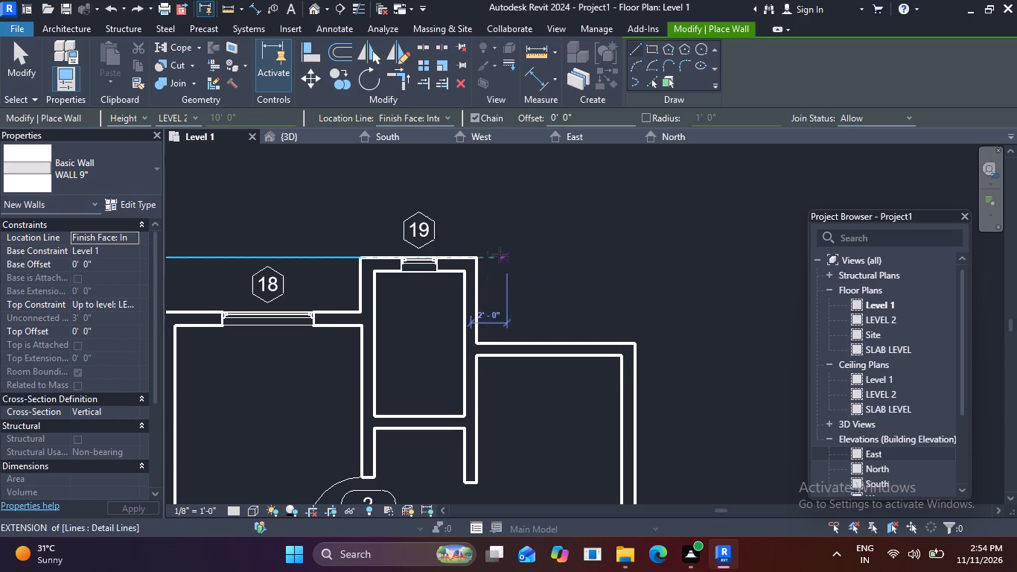
{"action": "scroll", "coordinate": [485, 251], "scroll_direction": "up", "scroll_amount": 3}
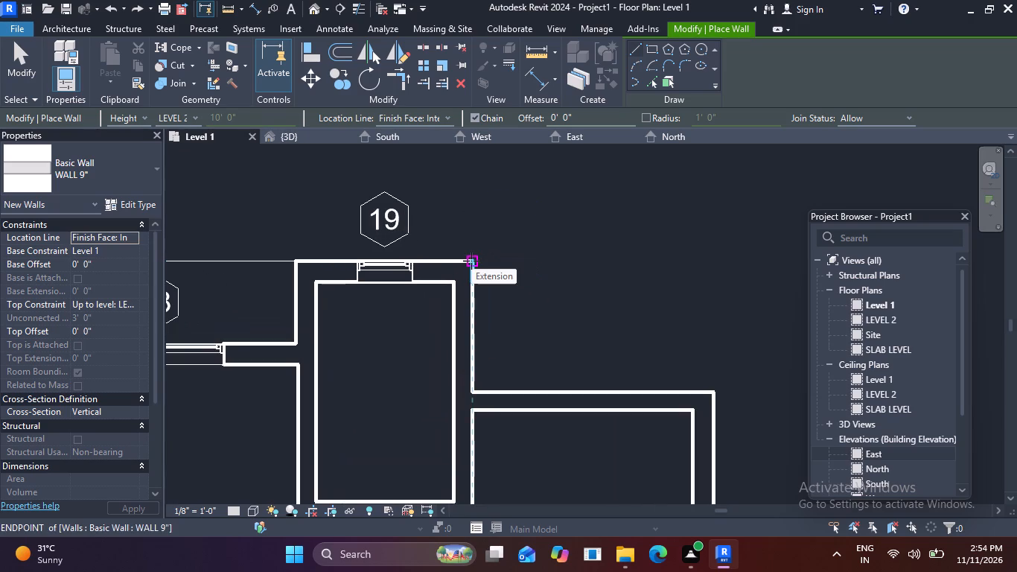
{"action": "left_click", "coordinate": [471, 261]}
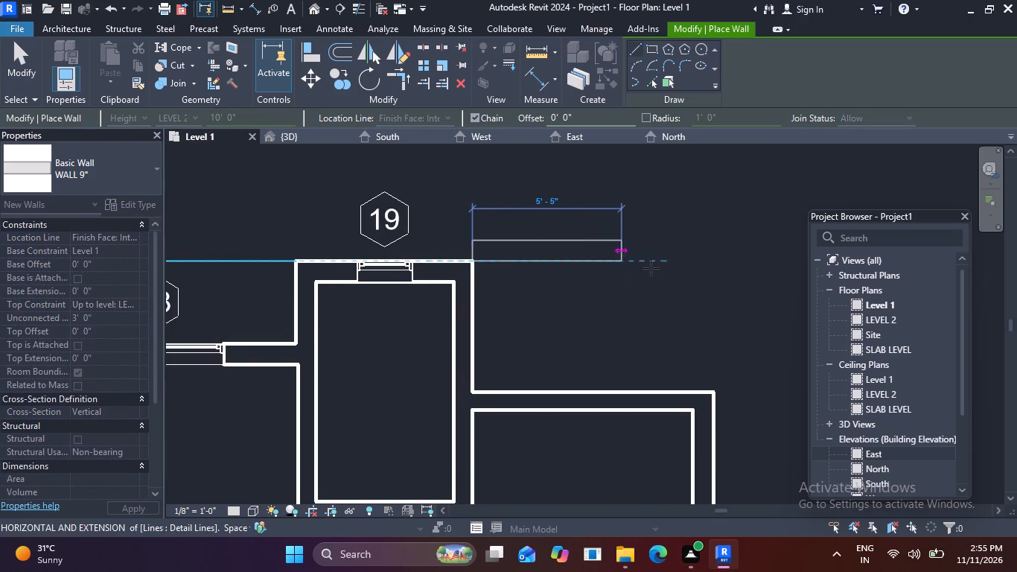
{"action": "key", "text": "space"}
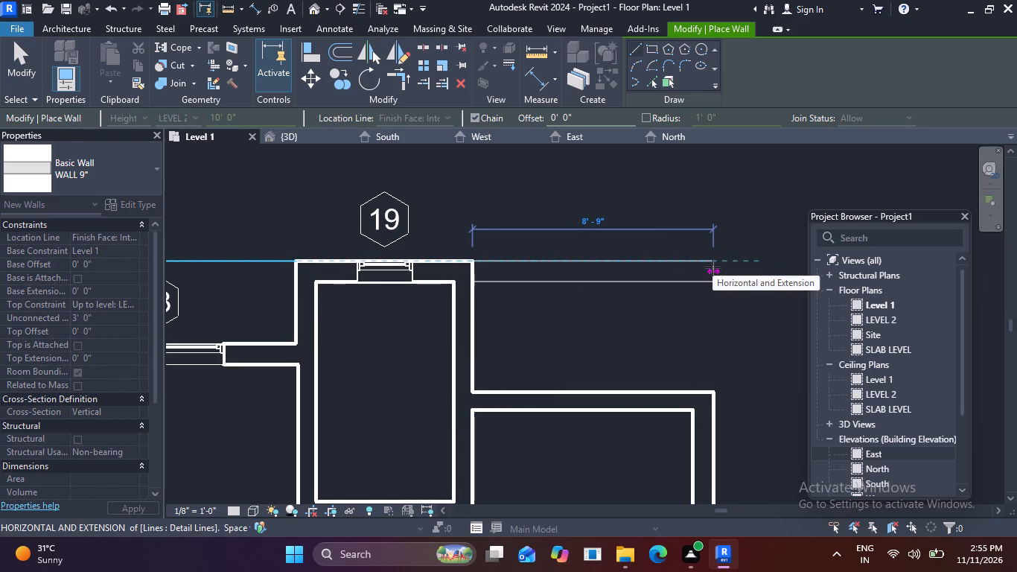
{"action": "scroll", "coordinate": [698, 261], "scroll_direction": "down", "scroll_amount": 2}
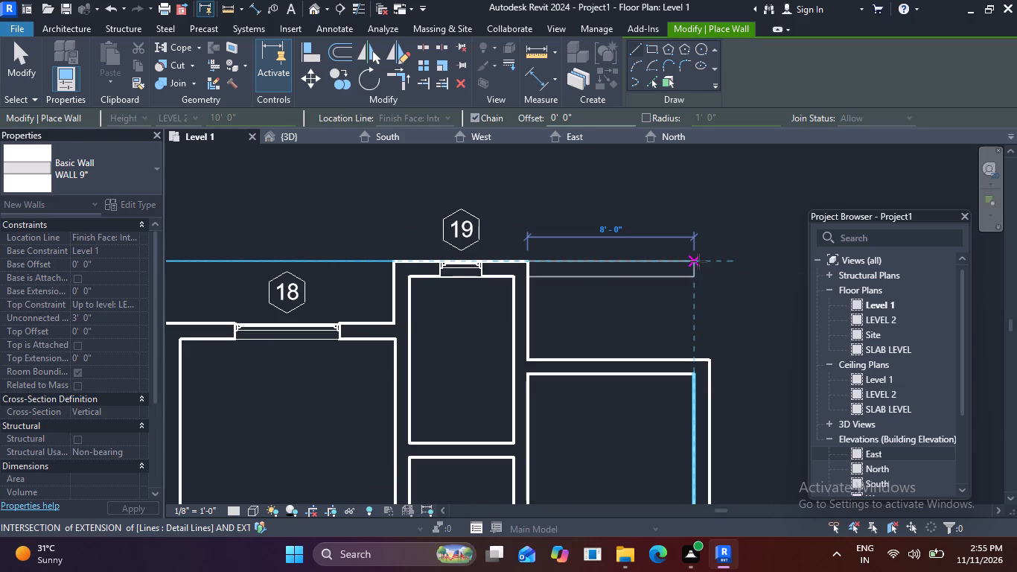
{"action": "left_click", "coordinate": [698, 261]}
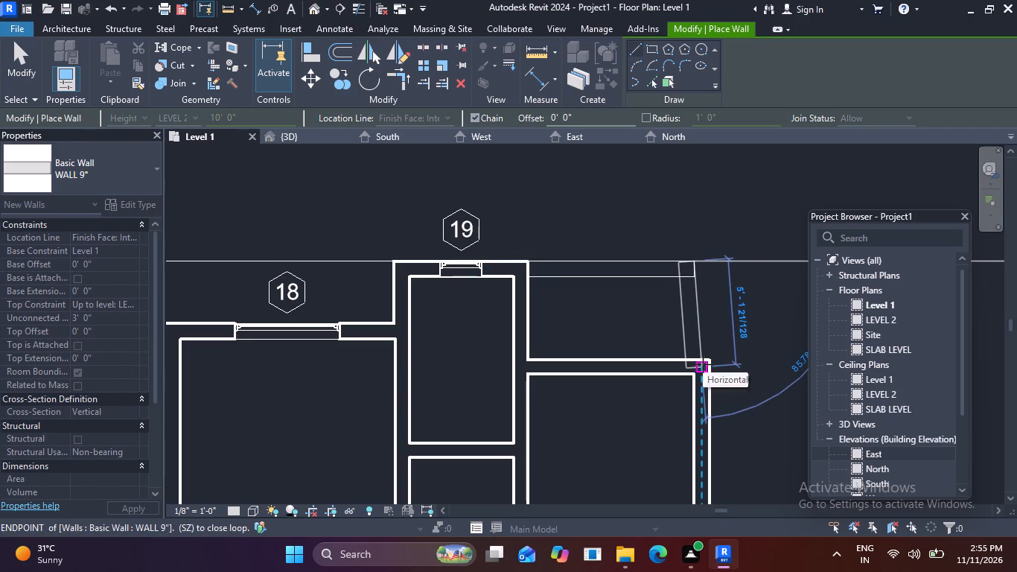
Continue the chain with a flipped WALL 9" running 4' - 9" south to the north-east room's north wall, and end the wall command.
{"action": "key", "text": "space"}
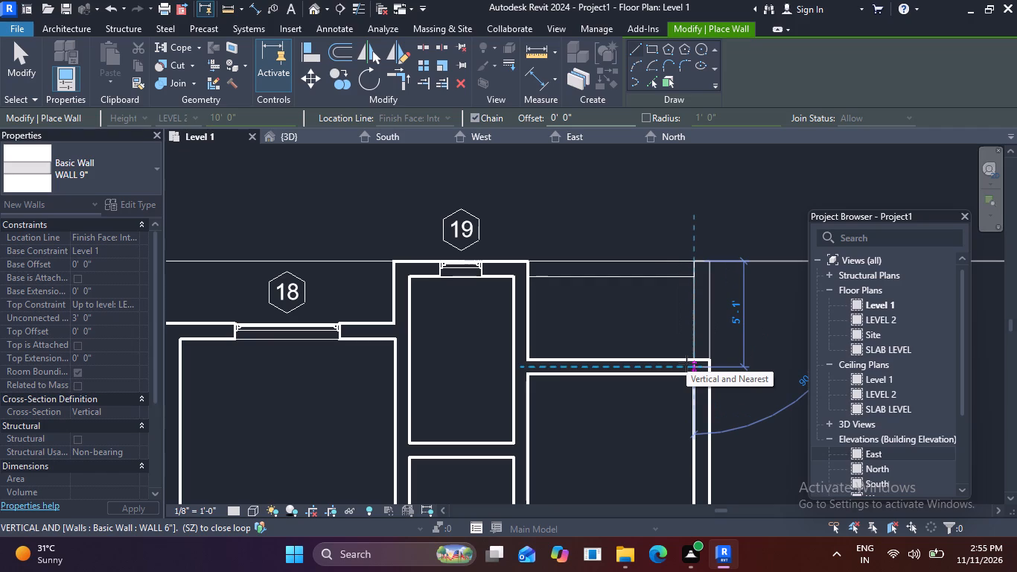
{"action": "scroll", "coordinate": [686, 363], "scroll_direction": "up", "scroll_amount": 2}
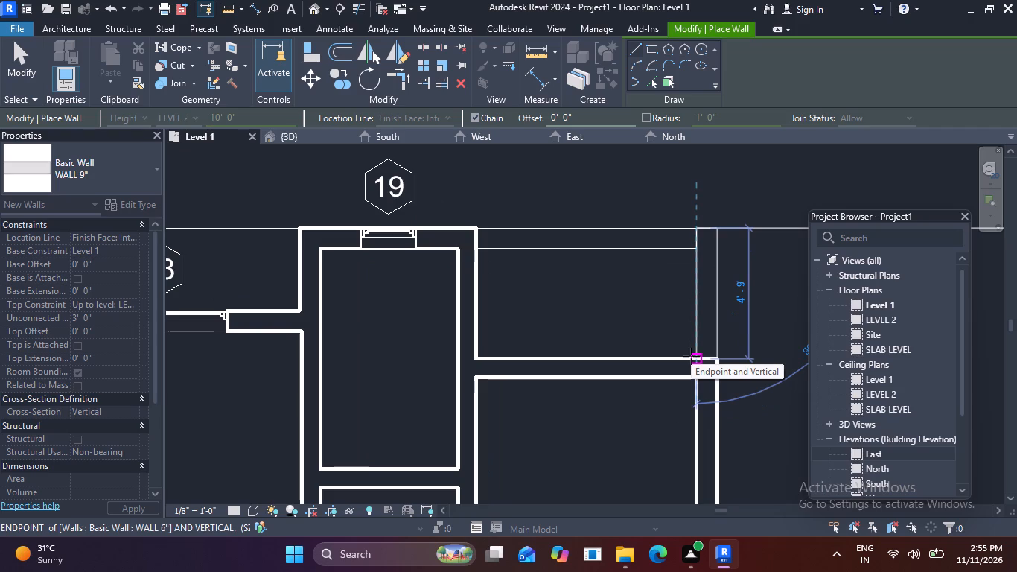
{"action": "left_click", "coordinate": [691, 356]}
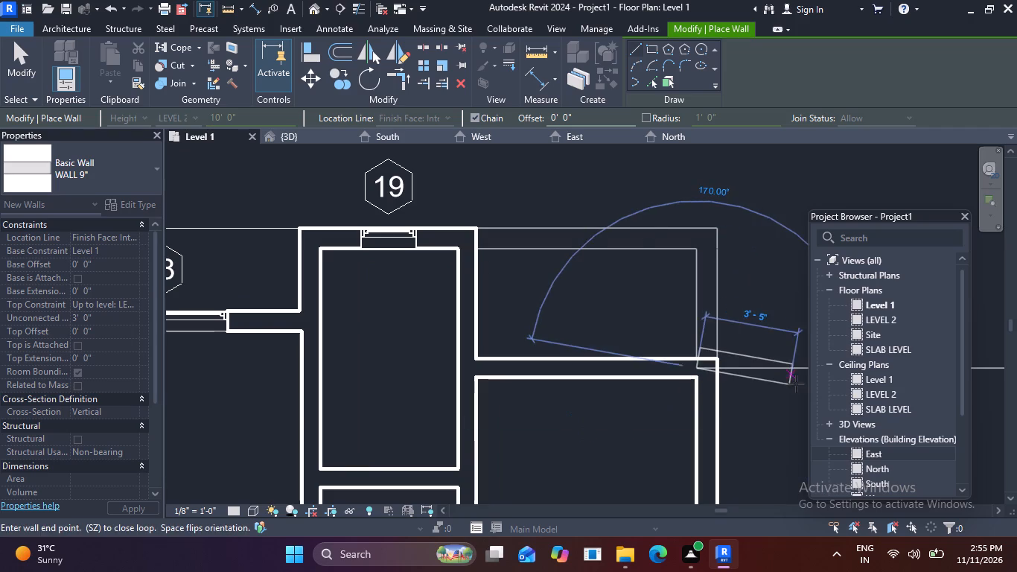
{"action": "key", "text": "Escape"}
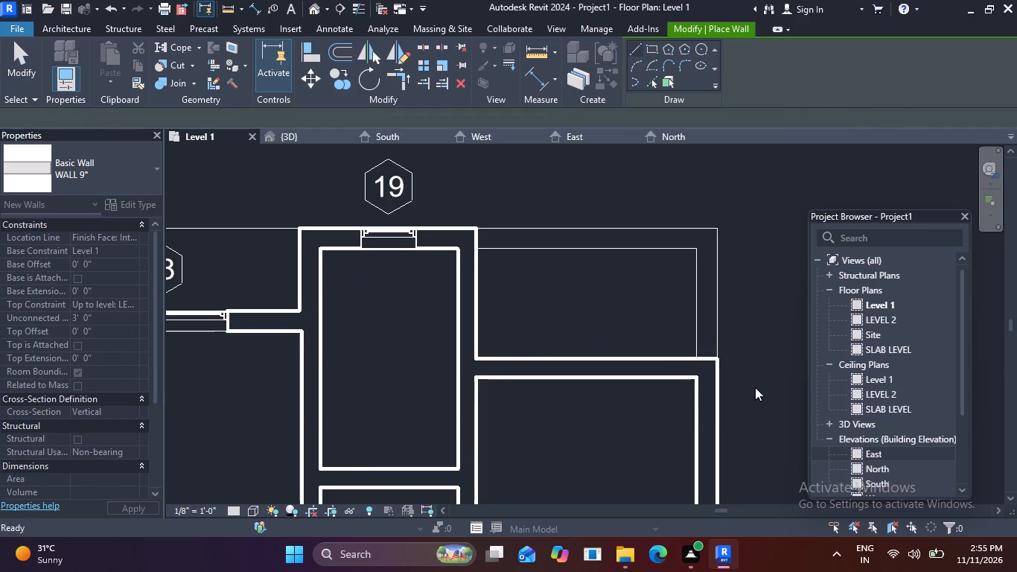
{"action": "scroll", "coordinate": [762, 361], "scroll_direction": "down", "scroll_amount": 4}
{"action": "middle_click_drag", "start_coordinate": [769, 388], "coordinate": [725, 311]}
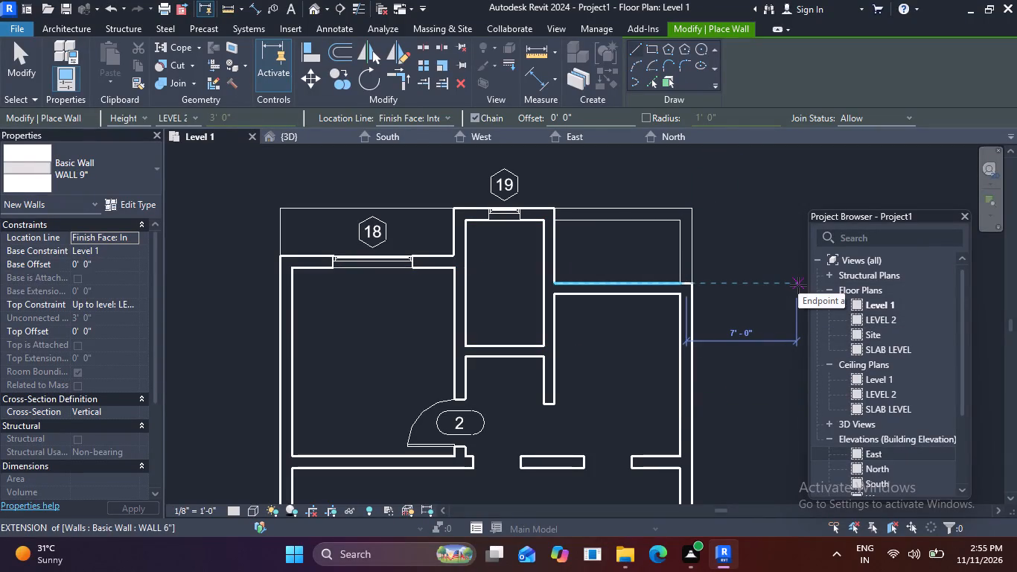
{"action": "key", "text": "Escape"}
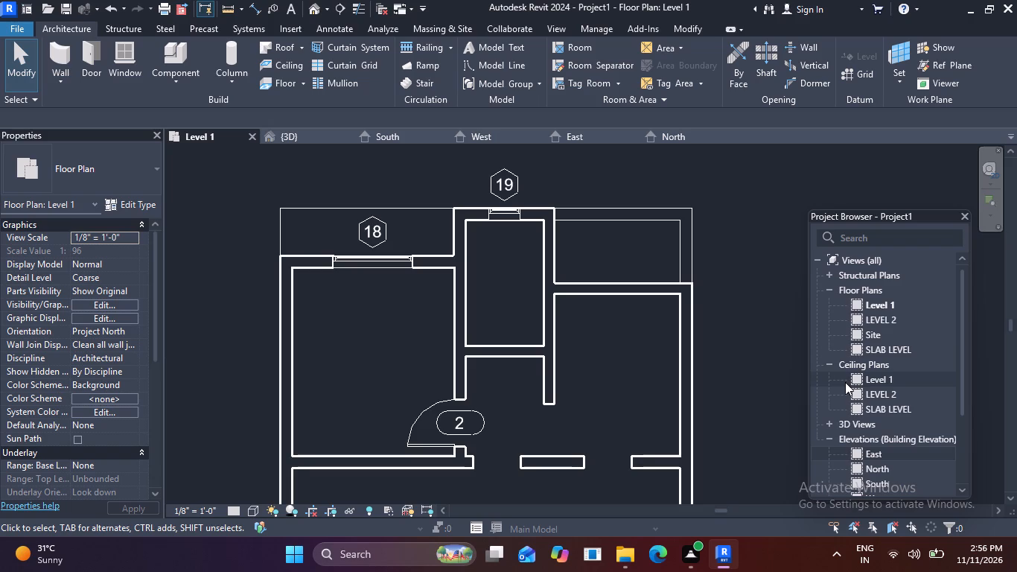
Examine the new low walls at the north-east corner and the rest of the house in the 3D view.
{"action": "scroll", "coordinate": [700, 312], "scroll_direction": "down", "scroll_amount": 3}
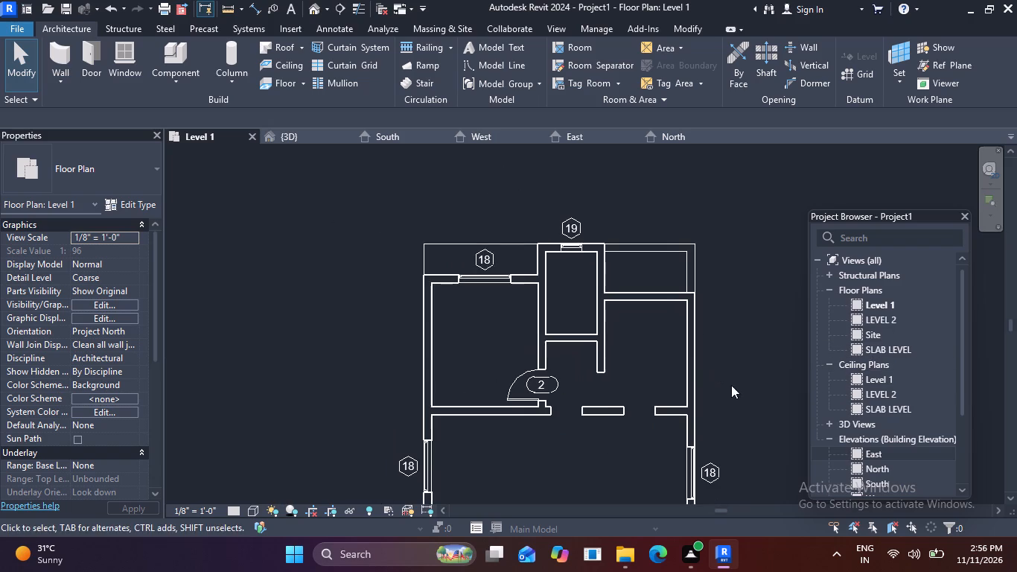
{"action": "middle_click_drag", "start_coordinate": [683, 404], "coordinate": [631, 384]}
{"action": "middle_click_drag", "start_coordinate": [764, 375], "coordinate": [714, 396], "text": "shift"}
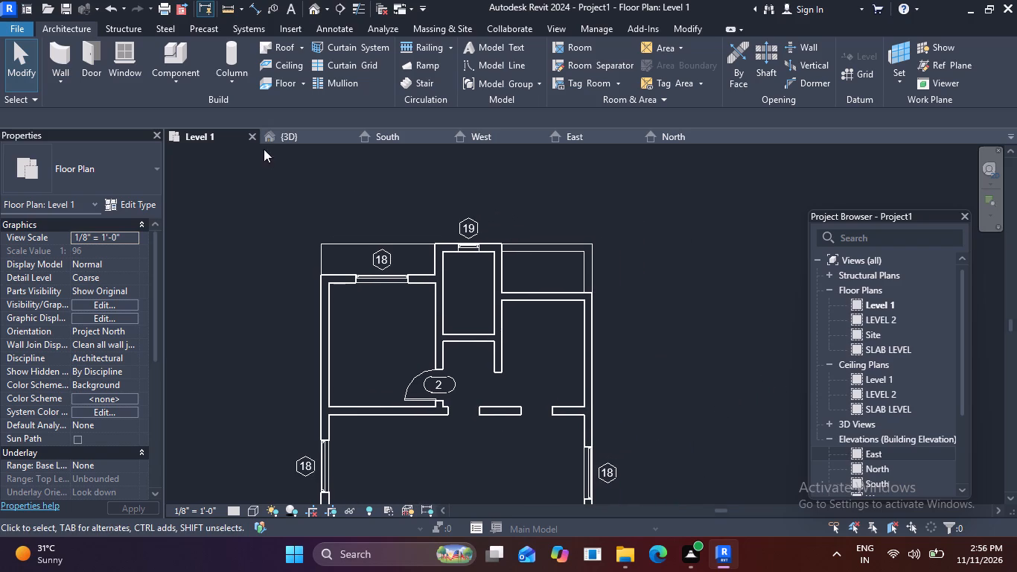
{"action": "left_click", "coordinate": [302, 139]}
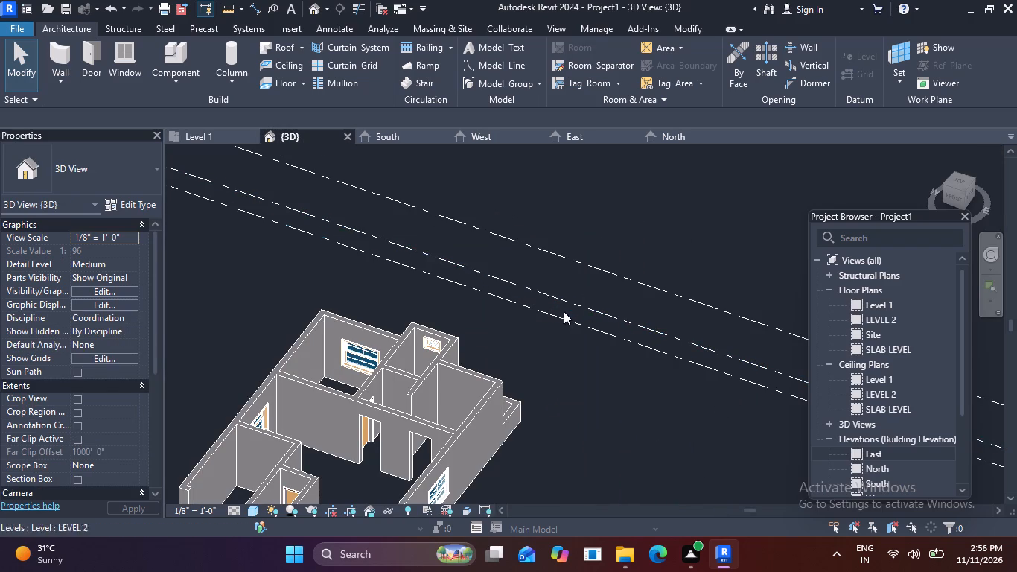
{"action": "middle_click_drag", "start_coordinate": [576, 366], "coordinate": [482, 435], "text": "shift"}
{"action": "middle_click_drag", "start_coordinate": [467, 447], "coordinate": [448, 282]}
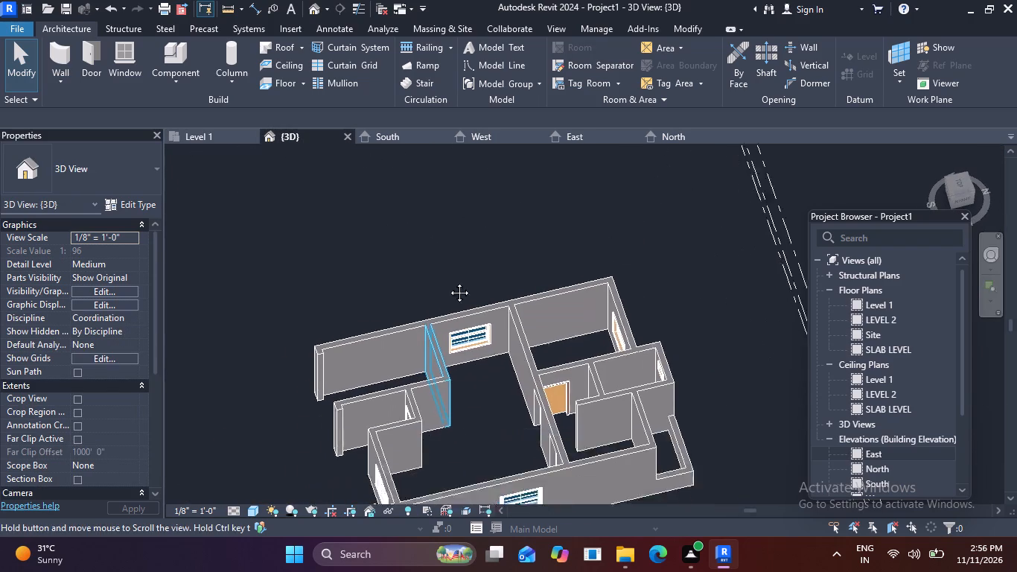
{"action": "middle_click_drag", "start_coordinate": [448, 282], "coordinate": [458, 153]}
{"action": "middle_click_drag", "start_coordinate": [702, 339], "coordinate": [563, 391], "text": "shift"}
{"action": "middle_click_drag", "start_coordinate": [595, 389], "coordinate": [569, 170]}
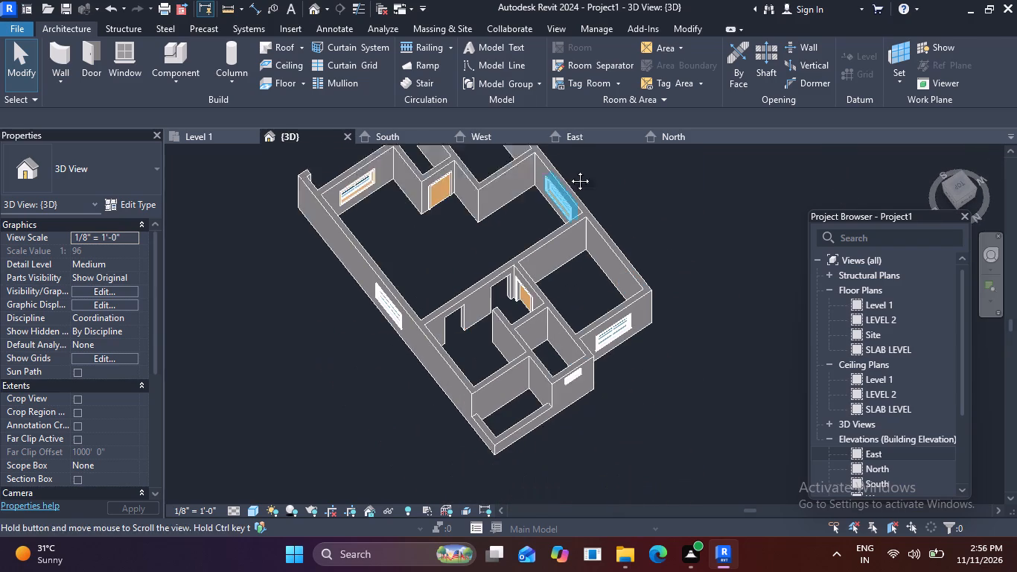
{"action": "middle_click_drag", "start_coordinate": [569, 170], "coordinate": [574, 144]}
{"action": "scroll", "coordinate": [538, 367], "scroll_direction": "up", "scroll_amount": 9}
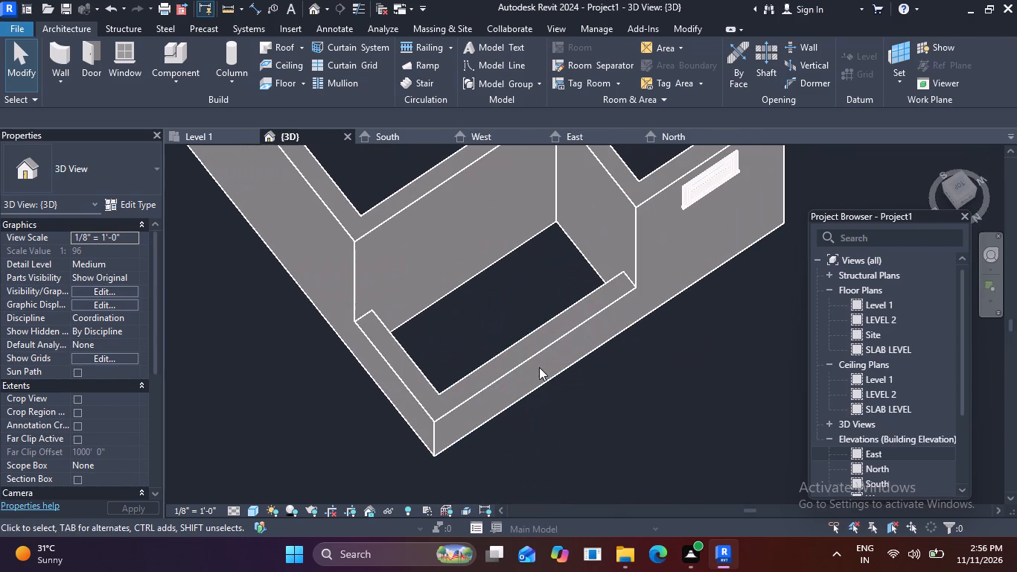
{"action": "scroll", "coordinate": [539, 367], "scroll_direction": "down", "scroll_amount": 10}
{"action": "middle_click_drag", "start_coordinate": [573, 370], "coordinate": [580, 405]}
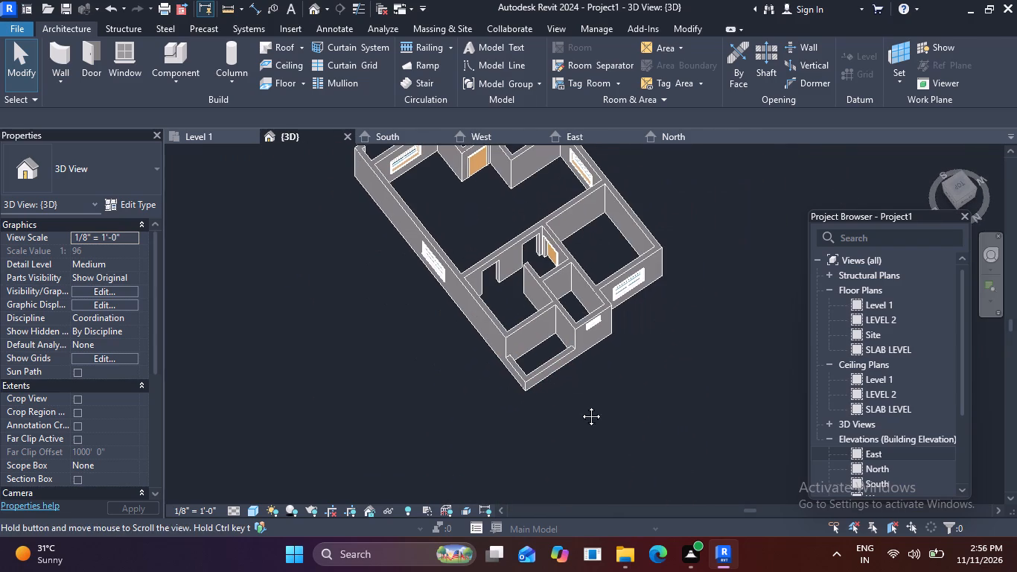
{"action": "middle_click_drag", "start_coordinate": [580, 405], "coordinate": [610, 496]}
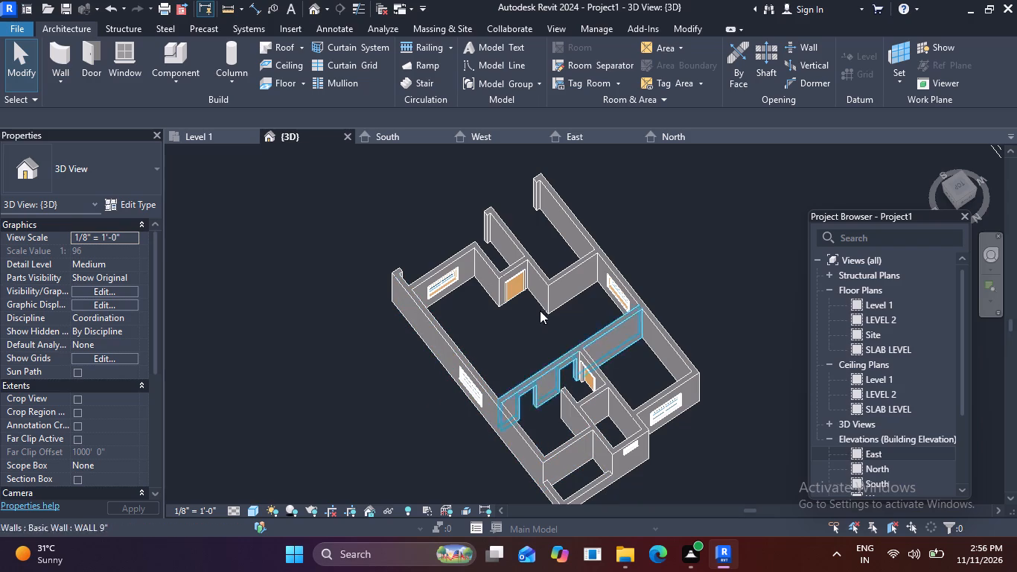
Review the full layout in the Level 1 floor plan and compare it with the LEVEL 2 floor plan.
{"action": "double_click", "coordinate": [237, 141]}
{"action": "scroll", "coordinate": [476, 292], "scroll_direction": "down", "scroll_amount": 2}
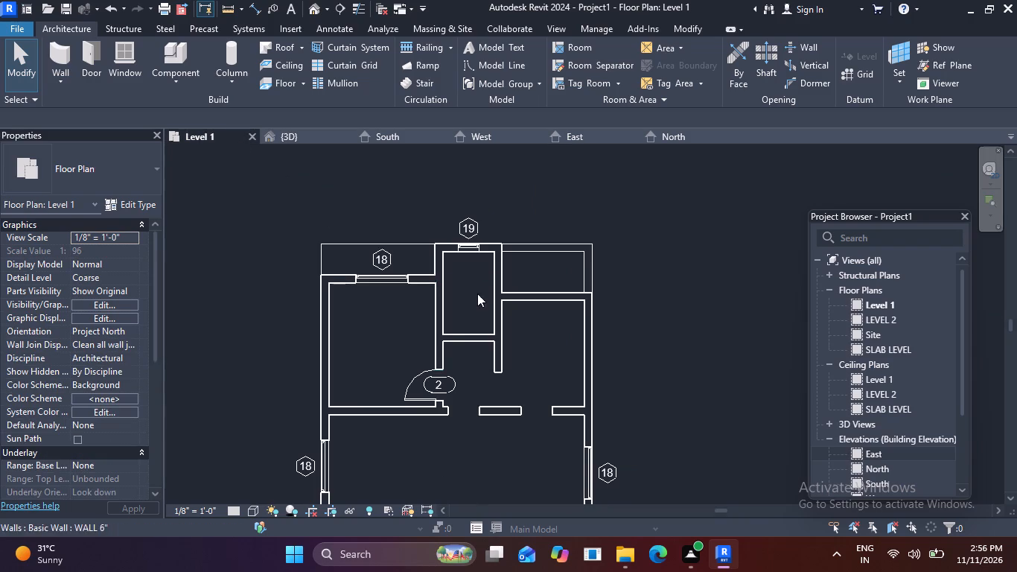
{"action": "scroll", "coordinate": [477, 293], "scroll_direction": "down", "scroll_amount": 2}
{"action": "middle_click_drag", "start_coordinate": [529, 334], "coordinate": [528, 254]}
{"action": "scroll", "coordinate": [511, 305], "scroll_direction": "up", "scroll_amount": 5}
{"action": "scroll", "coordinate": [512, 307], "scroll_direction": "down", "scroll_amount": 2}
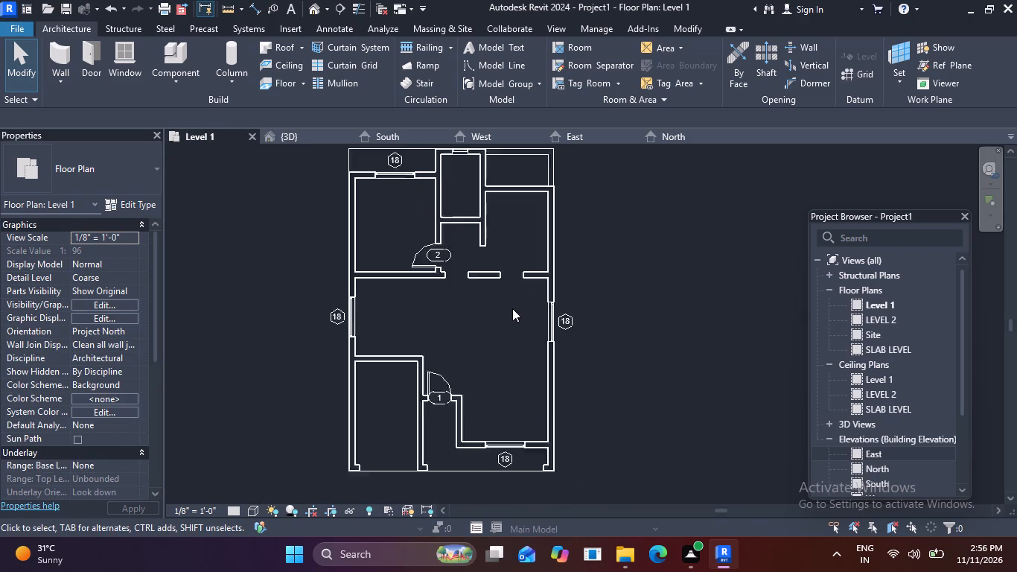
{"action": "scroll", "coordinate": [512, 308], "scroll_direction": "down", "scroll_amount": 4}
{"action": "scroll", "coordinate": [447, 197], "scroll_direction": "up", "scroll_amount": 4}
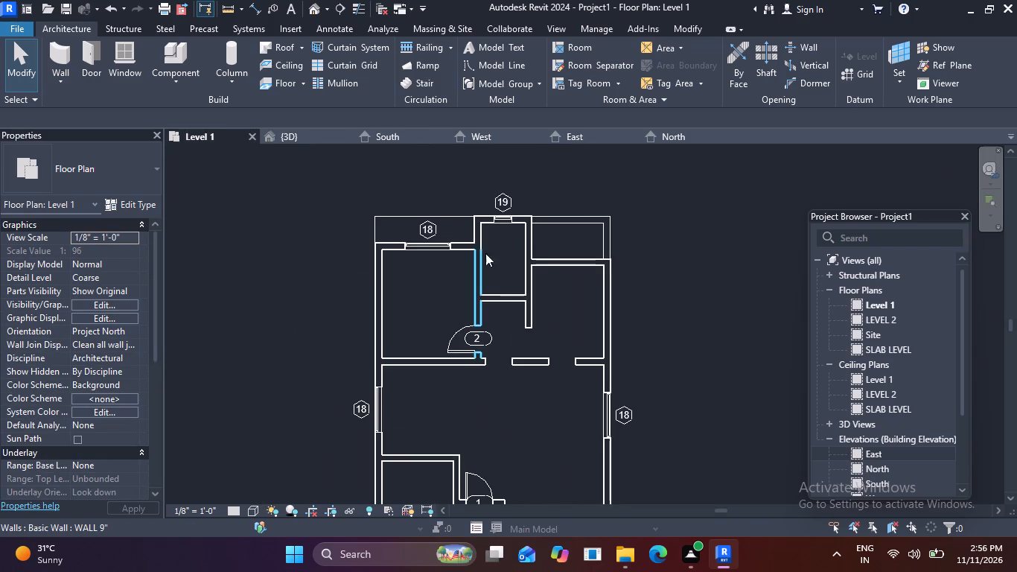
{"action": "scroll", "coordinate": [543, 247], "scroll_direction": "down", "scroll_amount": 4}
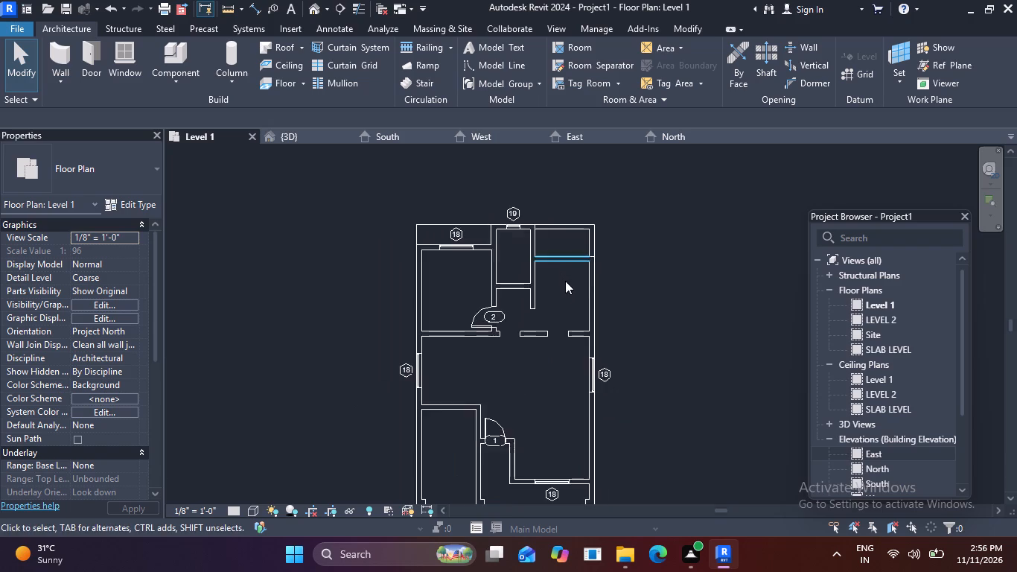
{"action": "middle_click_drag", "start_coordinate": [565, 281], "coordinate": [549, 236]}
{"action": "scroll", "coordinate": [564, 352], "scroll_direction": "up", "scroll_amount": 2}
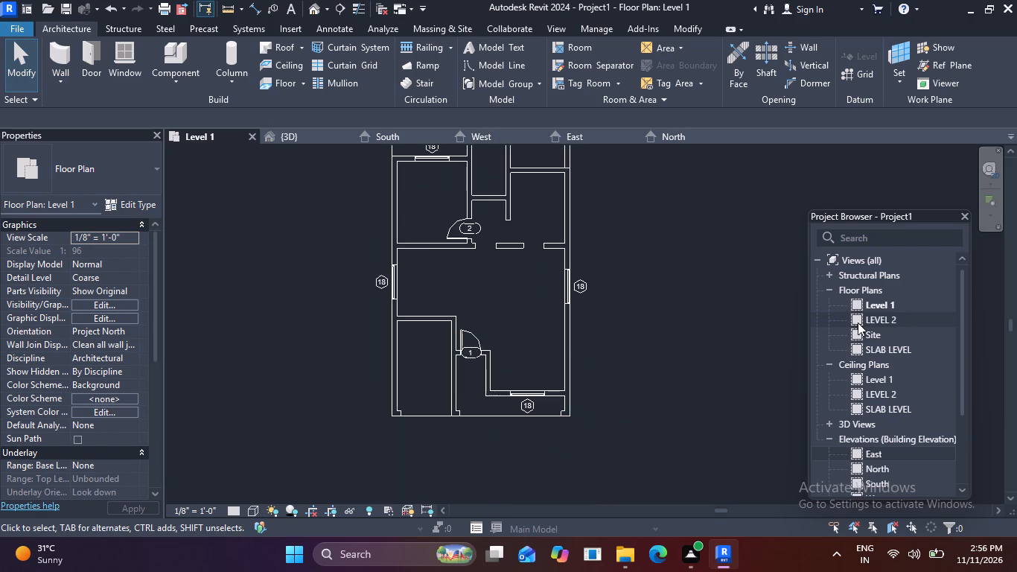
{"action": "double_click", "coordinate": [858, 322]}
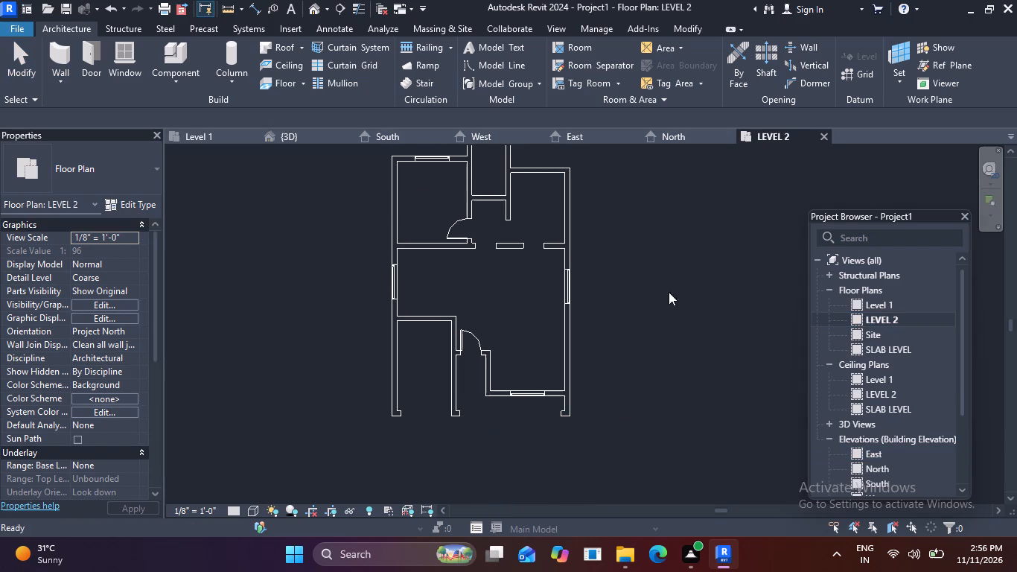
{"action": "double_click", "coordinate": [864, 305]}
{"action": "scroll", "coordinate": [669, 277], "scroll_direction": "down", "scroll_amount": 1}
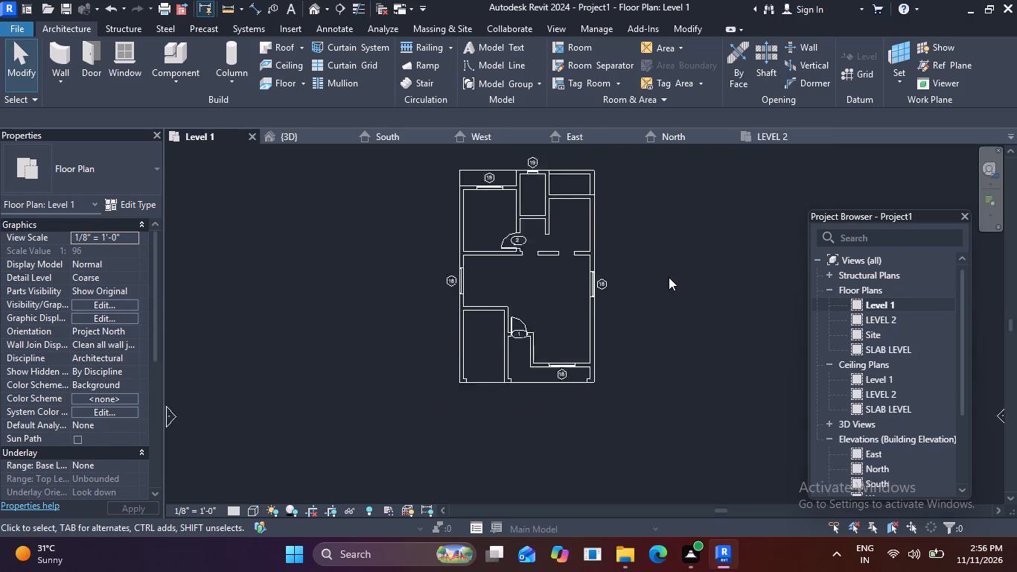
{"action": "scroll", "coordinate": [669, 277], "scroll_direction": "down", "scroll_amount": 2}
{"action": "middle_click_drag", "start_coordinate": [669, 277], "coordinate": [666, 301]}
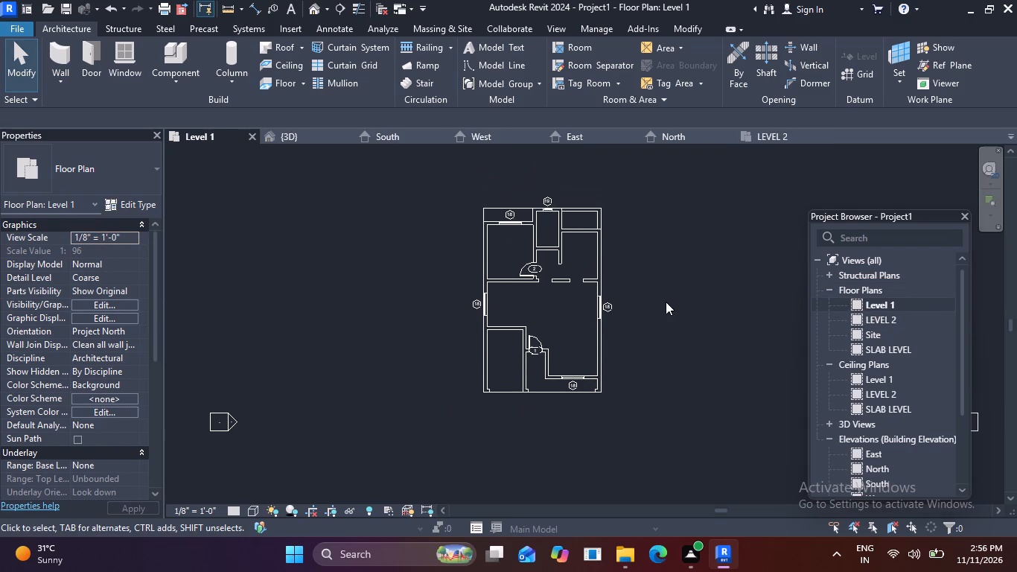
{"action": "key", "text": "Escape"}
Examine the low walls at the house's north end in the 3D view, and return to the Level 1 floor plan's north-east corner.
{"action": "left_click", "coordinate": [296, 137]}
{"action": "middle_click_drag", "start_coordinate": [599, 311], "coordinate": [493, 201]}
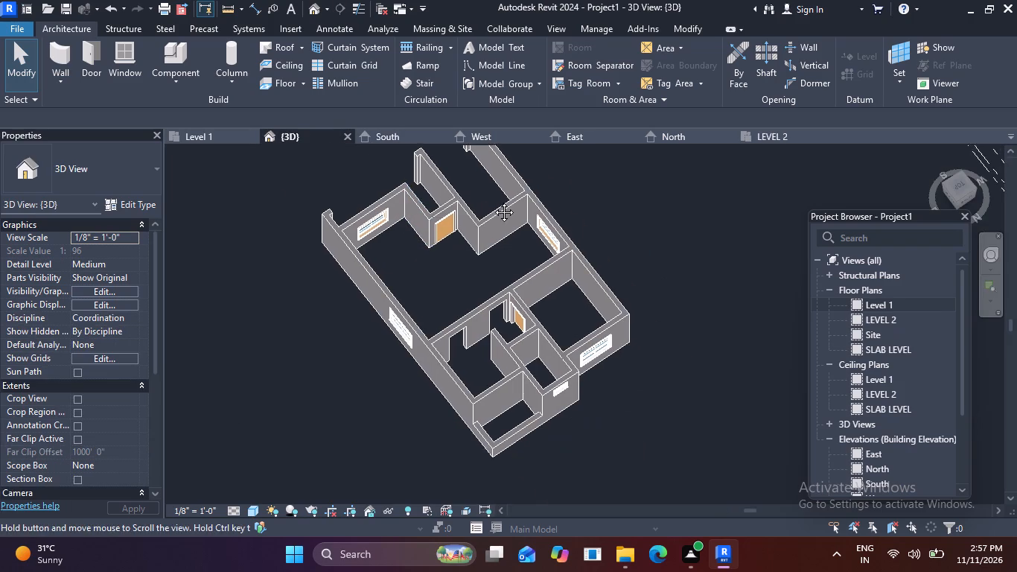
{"action": "middle_click_drag", "start_coordinate": [493, 201], "coordinate": [488, 194]}
{"action": "middle_click_drag", "start_coordinate": [561, 384], "coordinate": [514, 199], "text": "shift"}
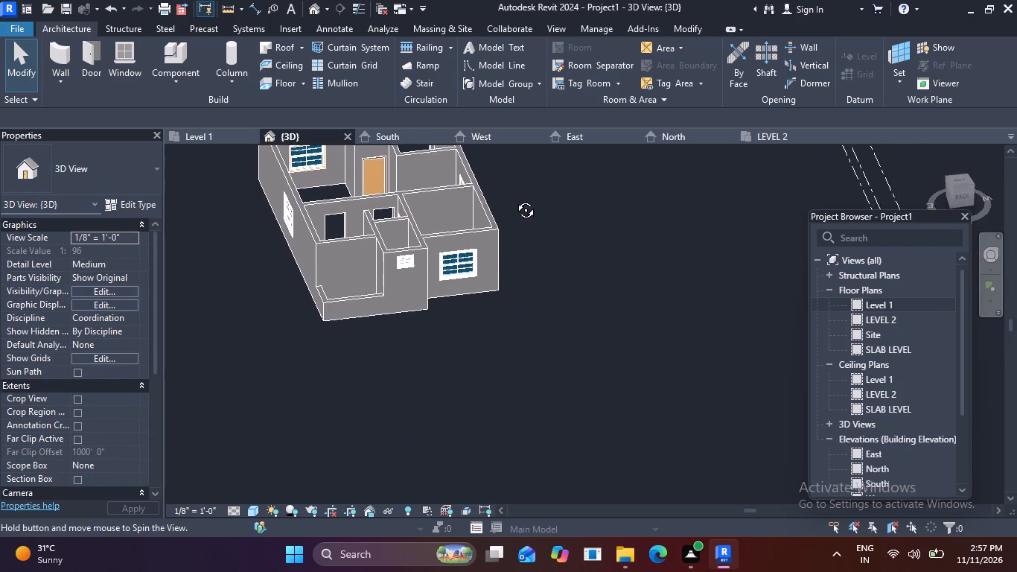
{"action": "middle_click_drag", "start_coordinate": [514, 199], "coordinate": [517, 174], "text": "shift"}
{"action": "scroll", "coordinate": [433, 197], "scroll_direction": "up", "scroll_amount": 6}
{"action": "middle_click_drag", "start_coordinate": [398, 227], "coordinate": [522, 290]}
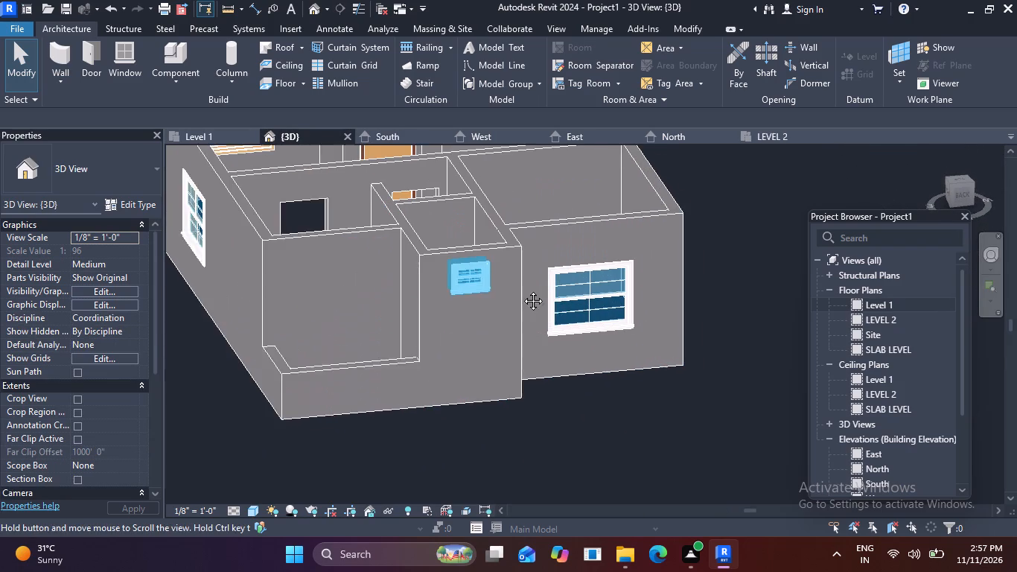
{"action": "middle_click_drag", "start_coordinate": [522, 290], "coordinate": [534, 296]}
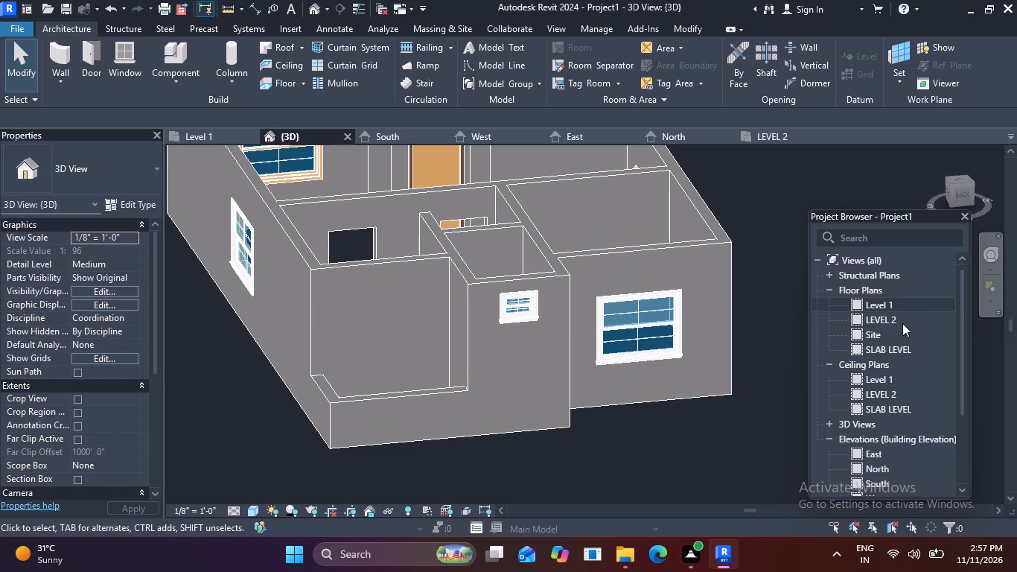
{"action": "double_click", "coordinate": [857, 305]}
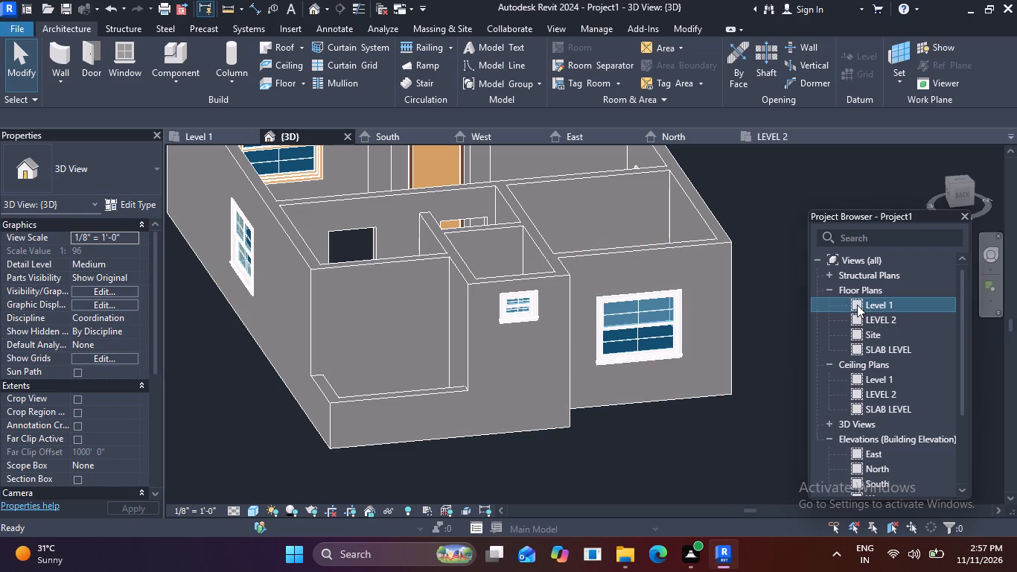
{"action": "scroll", "coordinate": [640, 308], "scroll_direction": "down", "scroll_amount": 1}
{"action": "scroll", "coordinate": [585, 239], "scroll_direction": "up", "scroll_amount": 5}
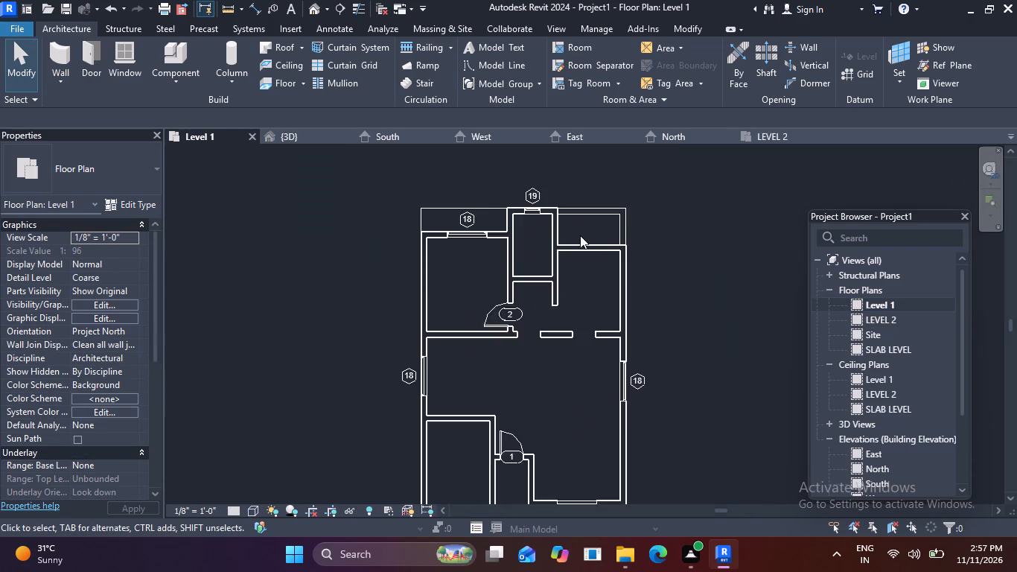
{"action": "scroll", "coordinate": [580, 235], "scroll_direction": "up", "scroll_amount": 5}
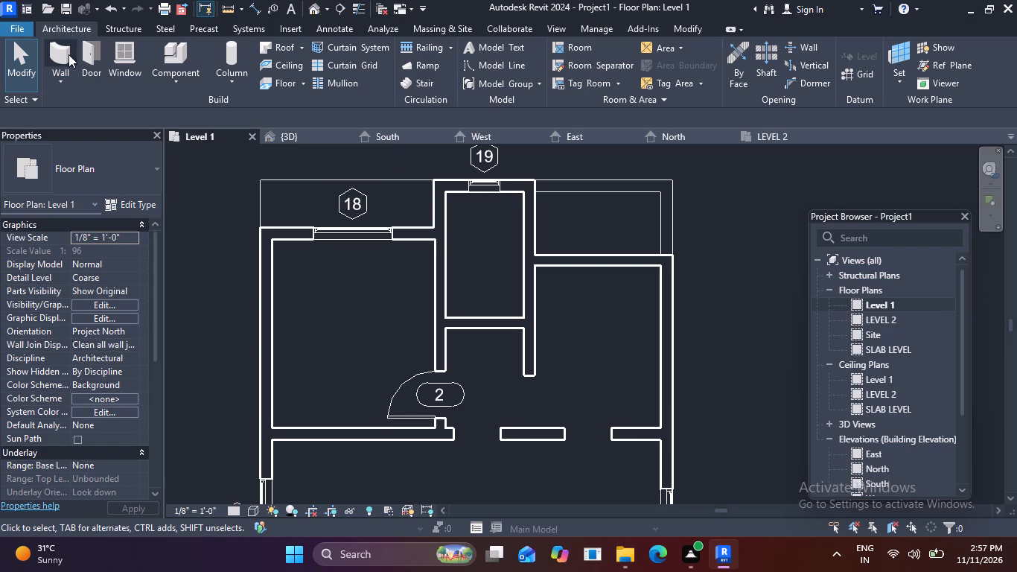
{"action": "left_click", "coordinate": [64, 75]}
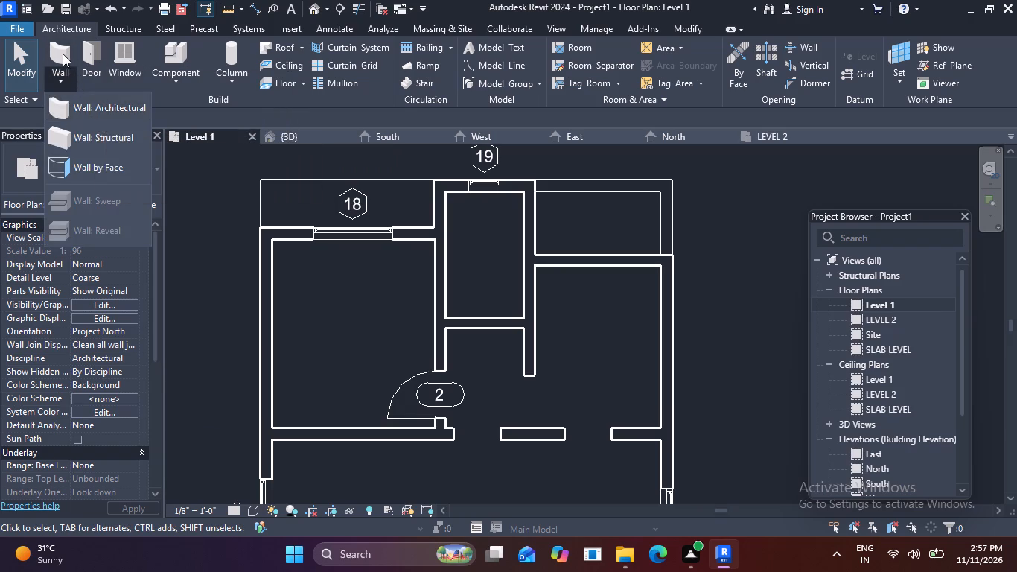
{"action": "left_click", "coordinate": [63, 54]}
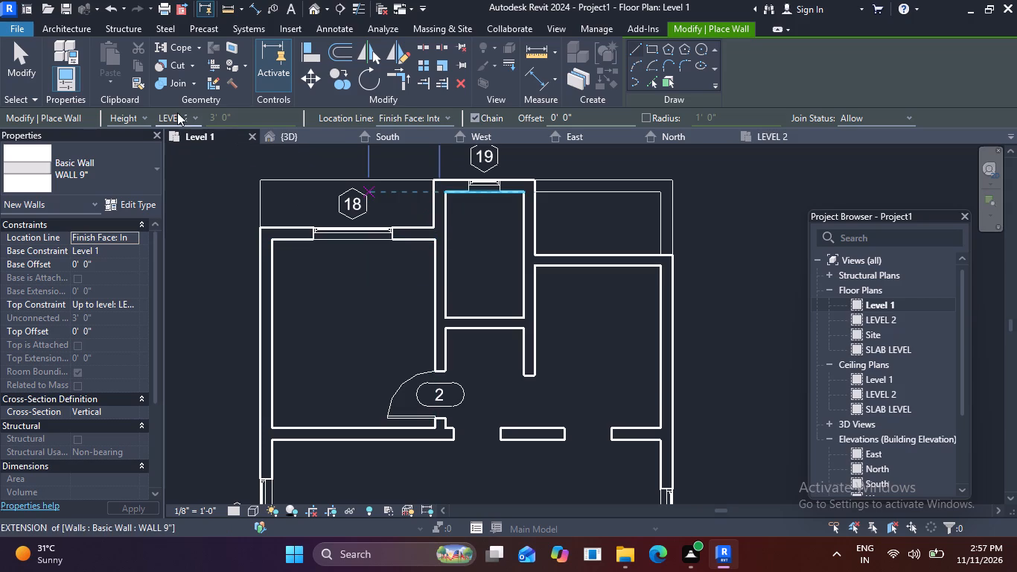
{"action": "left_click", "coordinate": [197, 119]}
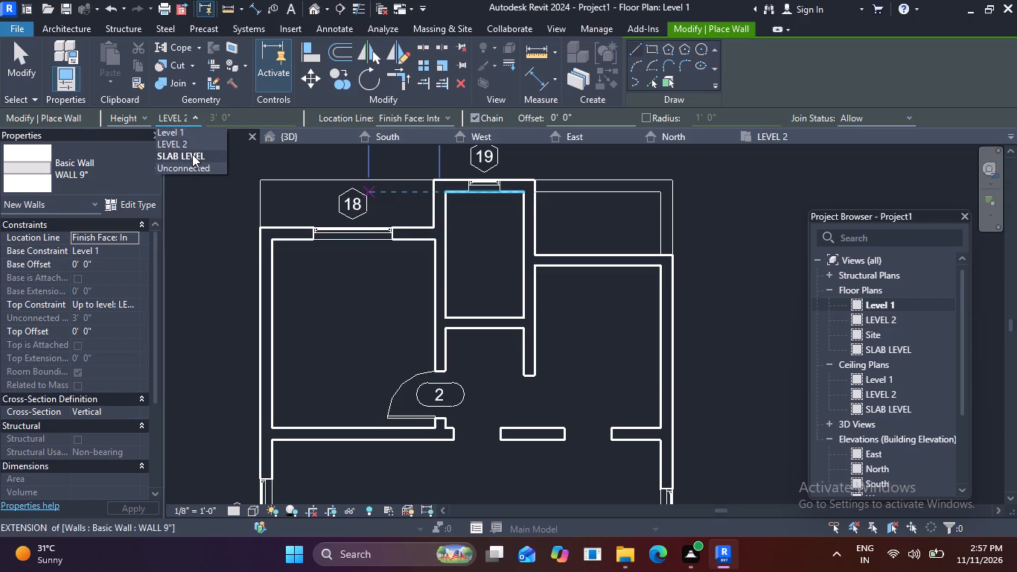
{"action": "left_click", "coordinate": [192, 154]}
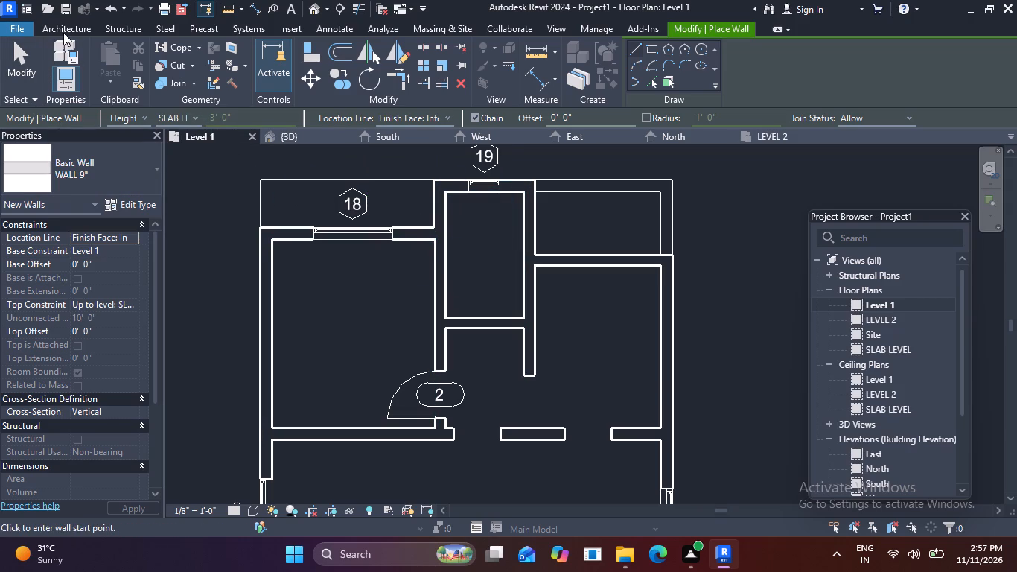
Place a Single-Flush 36" x 84" door in the north-east room's north wall, beside the small north room, swinging outward to the north.
{"action": "left_click", "coordinate": [65, 29]}
{"action": "left_click", "coordinate": [91, 58]}
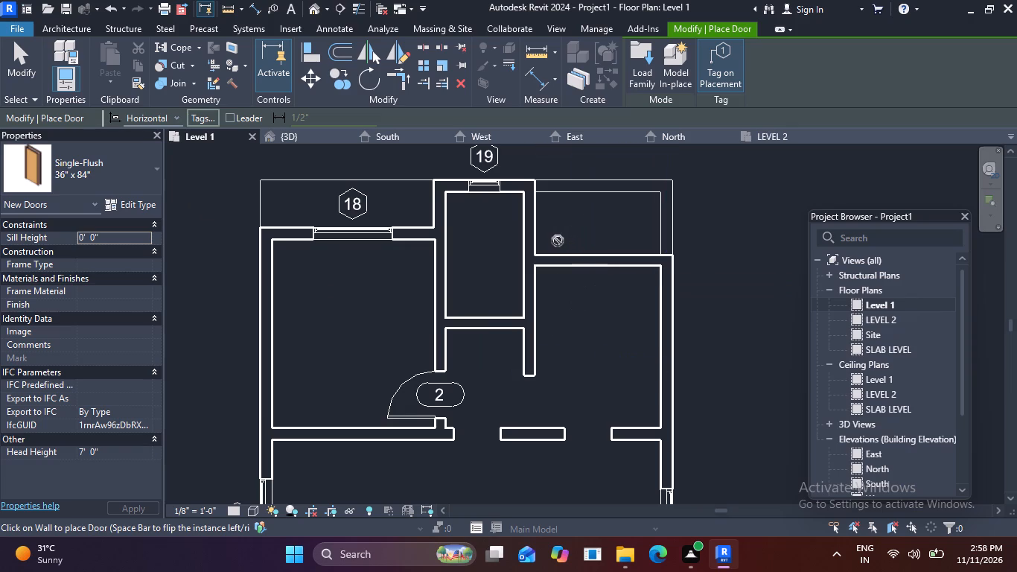
{"action": "key", "text": "space"}
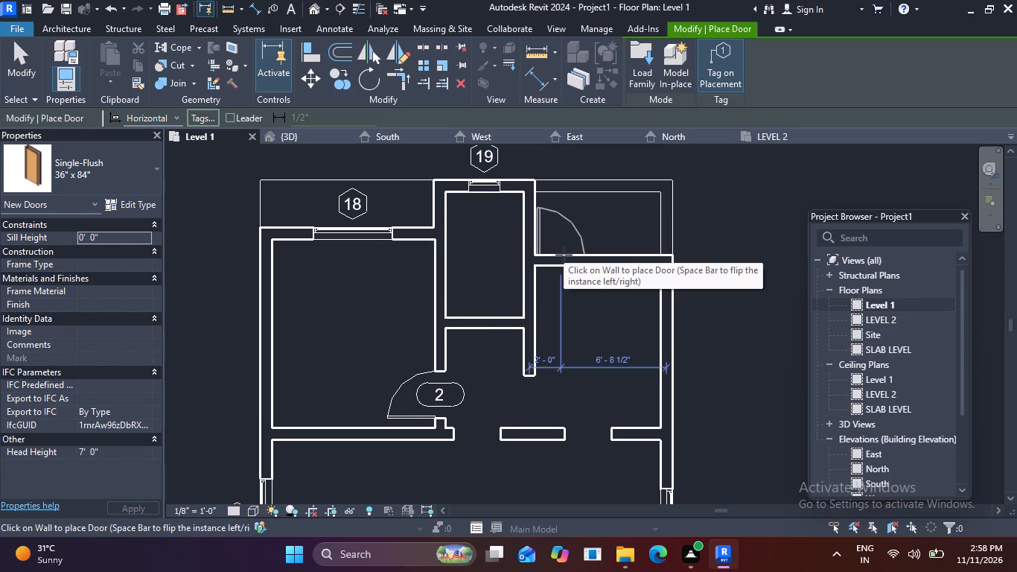
{"action": "left_click", "coordinate": [564, 255]}
{"action": "key", "text": "Escape"}
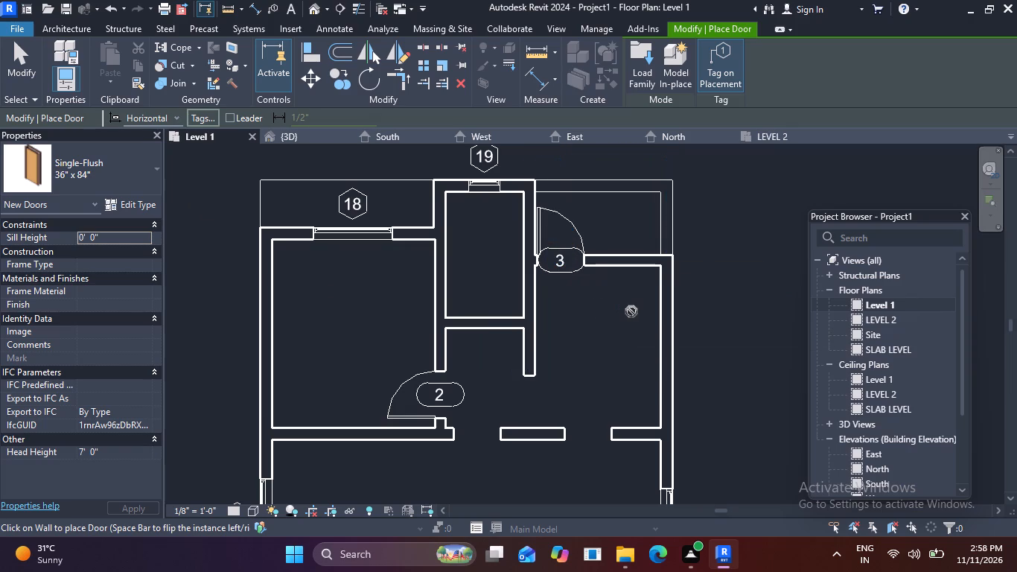
End door placement and check the new north-east door in the 3D view.
{"action": "scroll", "coordinate": [594, 290], "scroll_direction": "down", "scroll_amount": 3}
{"action": "middle_click_drag", "start_coordinate": [595, 290], "coordinate": [567, 331]}
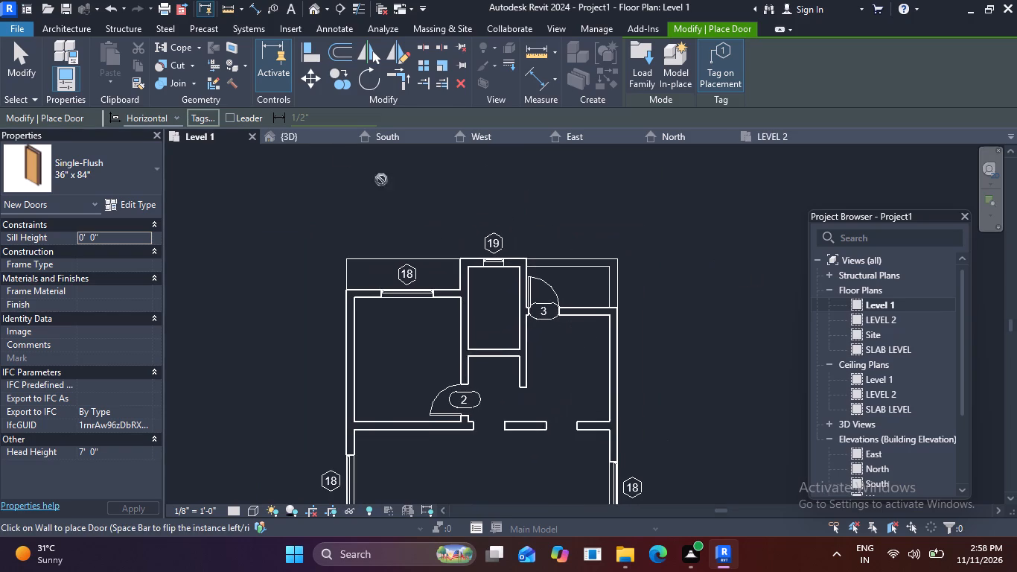
{"action": "left_click", "coordinate": [297, 134]}
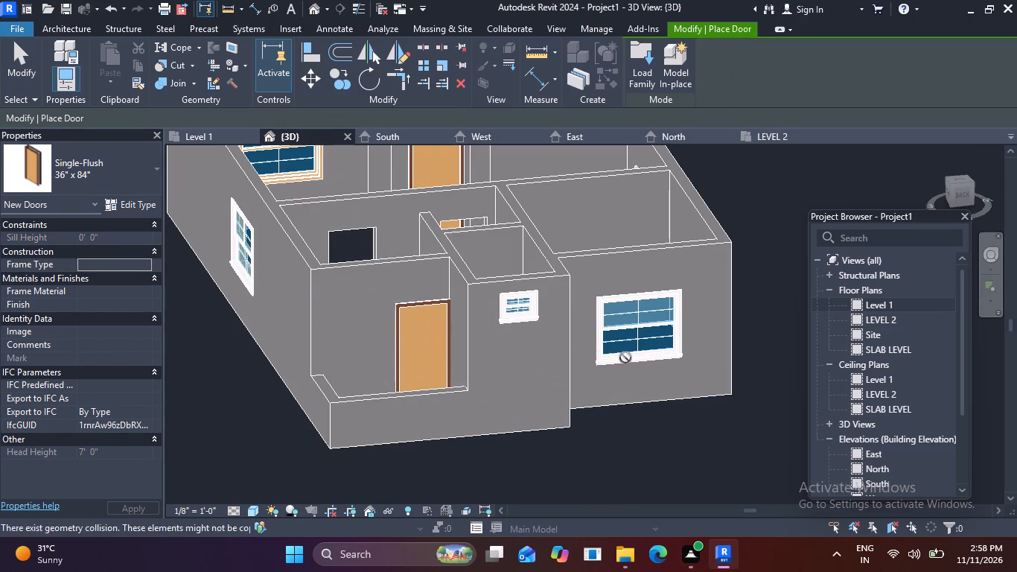
{"action": "key", "text": "Escape"}
{"action": "scroll", "coordinate": [622, 362], "scroll_direction": "down", "scroll_amount": 2}
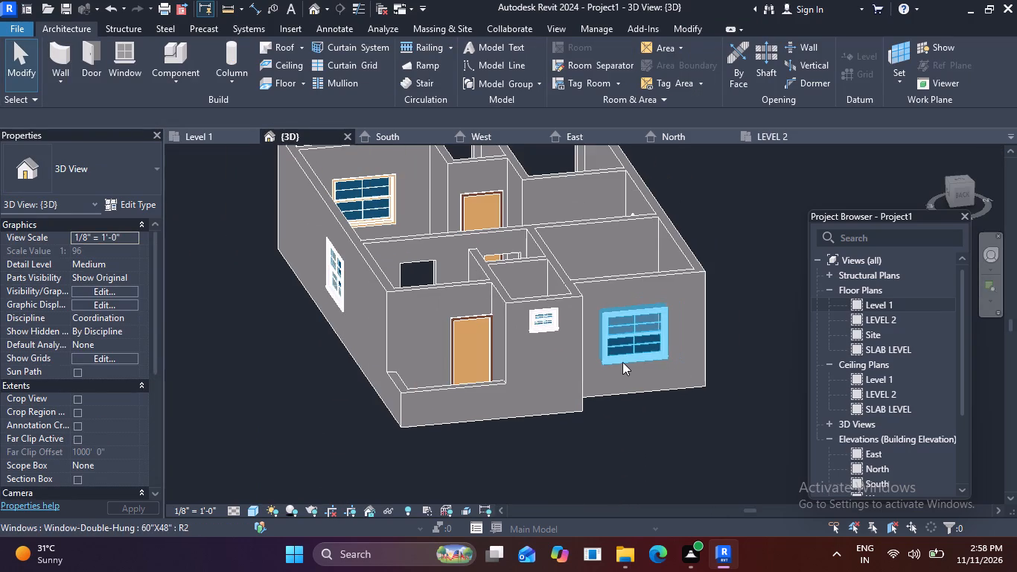
{"action": "middle_click_drag", "start_coordinate": [570, 384], "coordinate": [549, 370]}
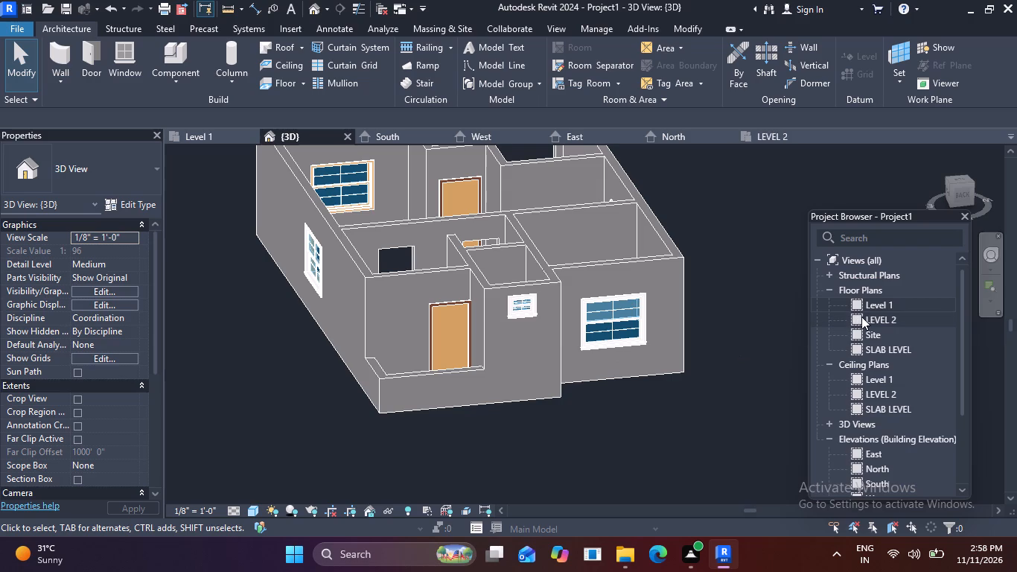
Compare the north-east corner in the LEVEL 2, Site, SLAB LEVEL and Level 1 floor plans.
{"action": "double_click", "coordinate": [861, 317]}
{"action": "middle_click_drag", "start_coordinate": [503, 251], "coordinate": [486, 334]}
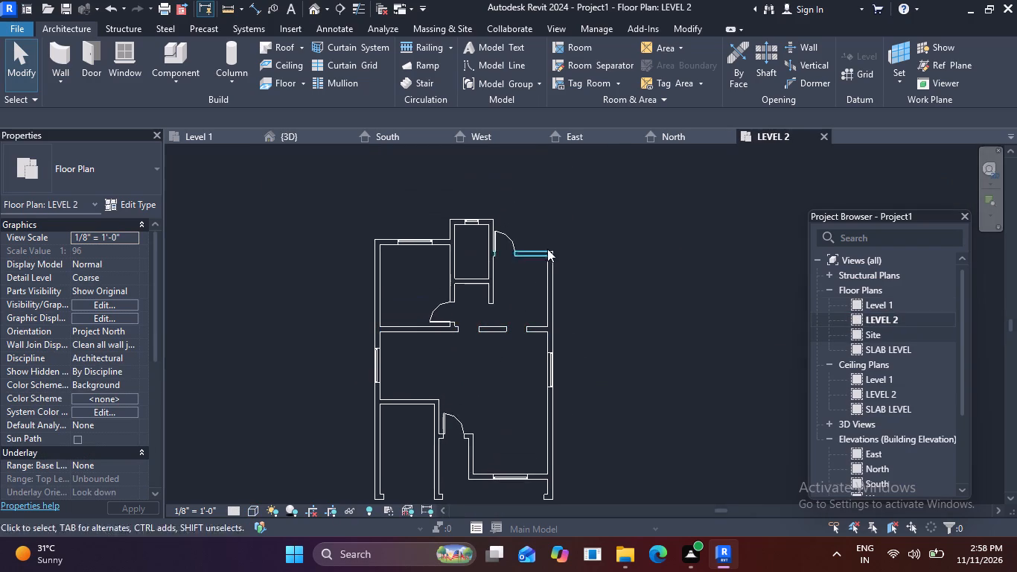
{"action": "scroll", "coordinate": [540, 231], "scroll_direction": "up", "scroll_amount": 4}
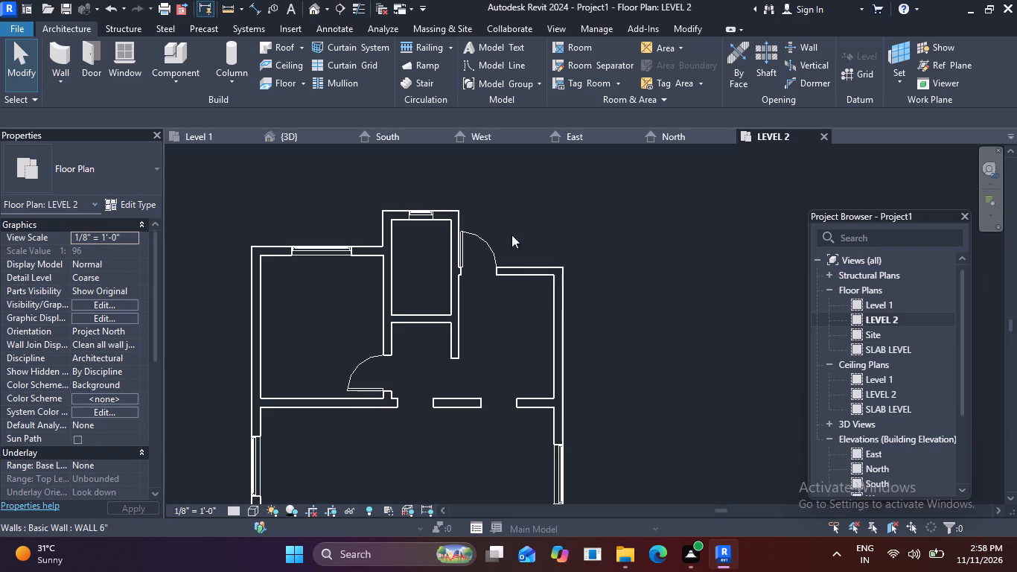
{"action": "double_click", "coordinate": [856, 333]}
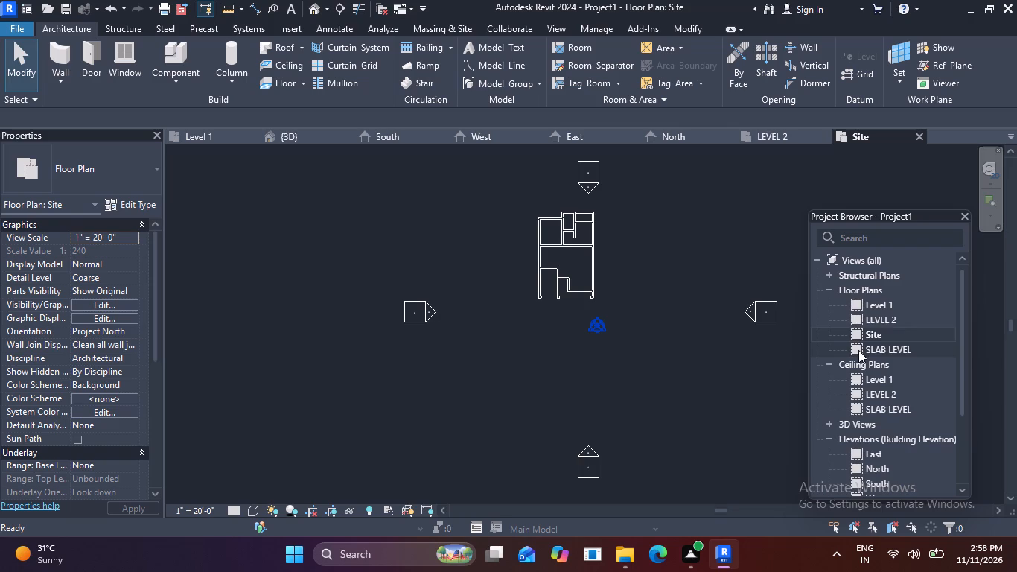
{"action": "double_click", "coordinate": [858, 350]}
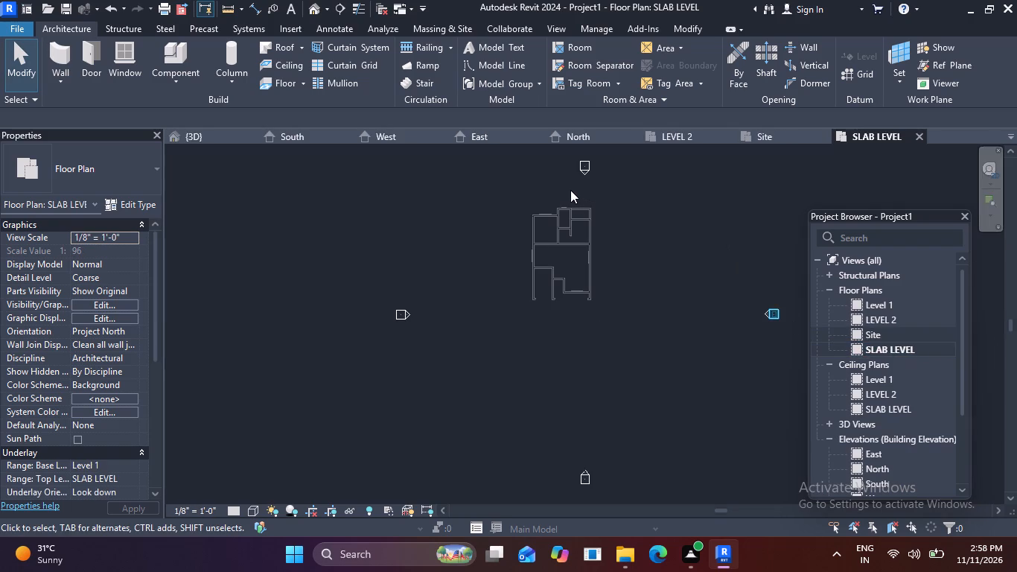
{"action": "scroll", "coordinate": [570, 190], "scroll_direction": "up", "scroll_amount": 6}
{"action": "scroll", "coordinate": [621, 238], "scroll_direction": "up", "scroll_amount": 4}
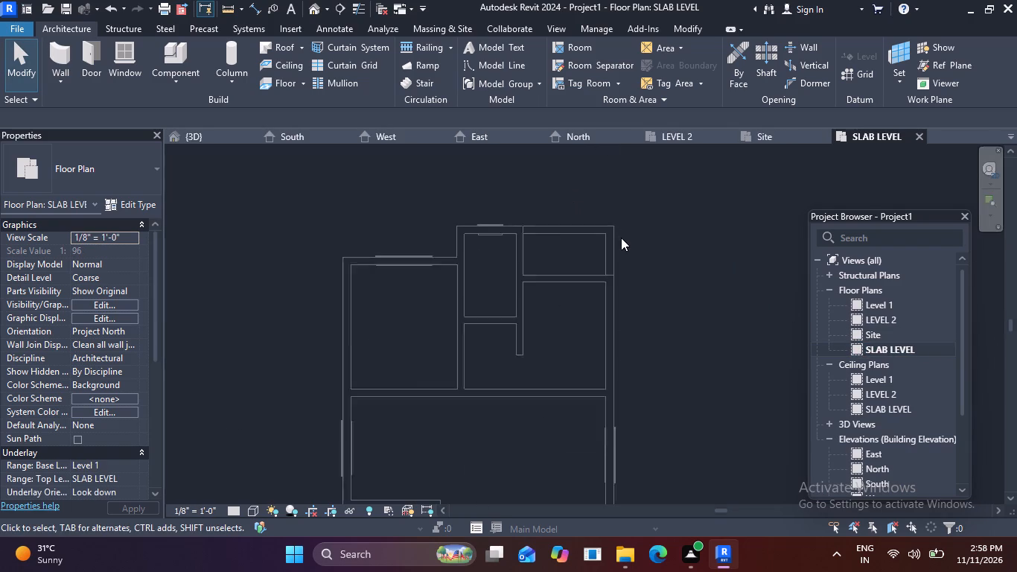
{"action": "scroll", "coordinate": [621, 238], "scroll_direction": "up", "scroll_amount": 2}
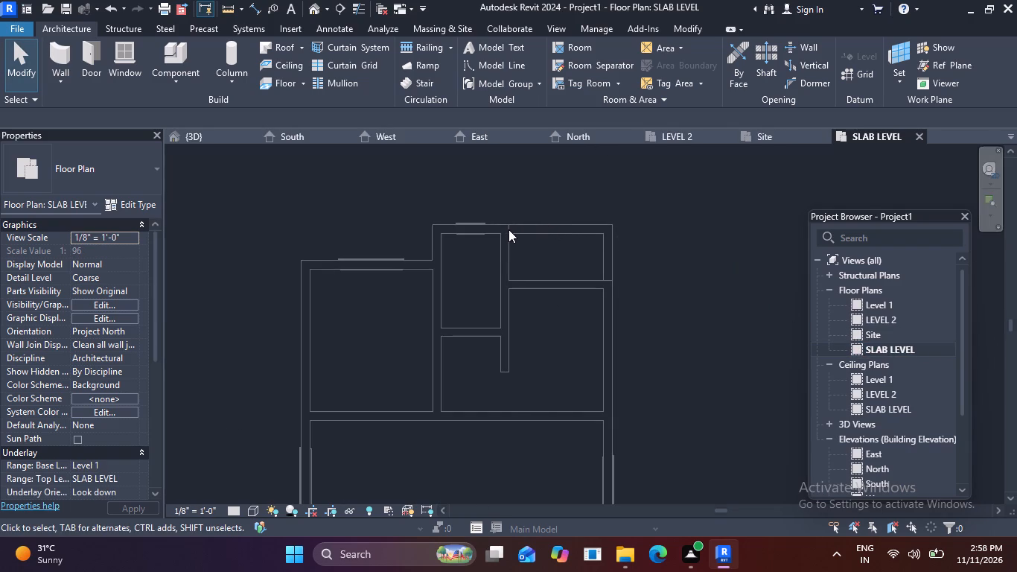
{"action": "double_click", "coordinate": [872, 320]}
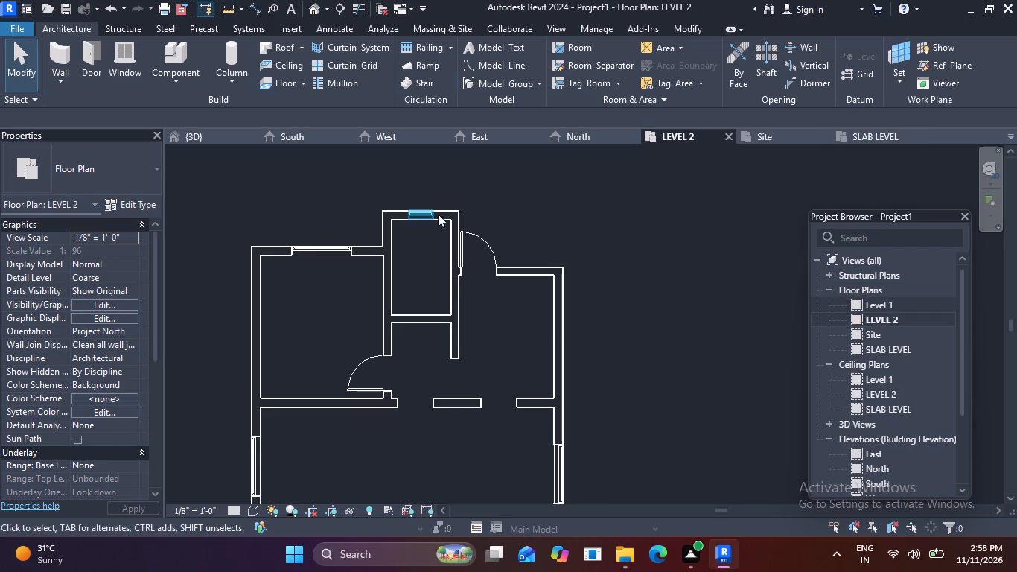
{"action": "scroll", "coordinate": [495, 215], "scroll_direction": "down", "scroll_amount": 1}
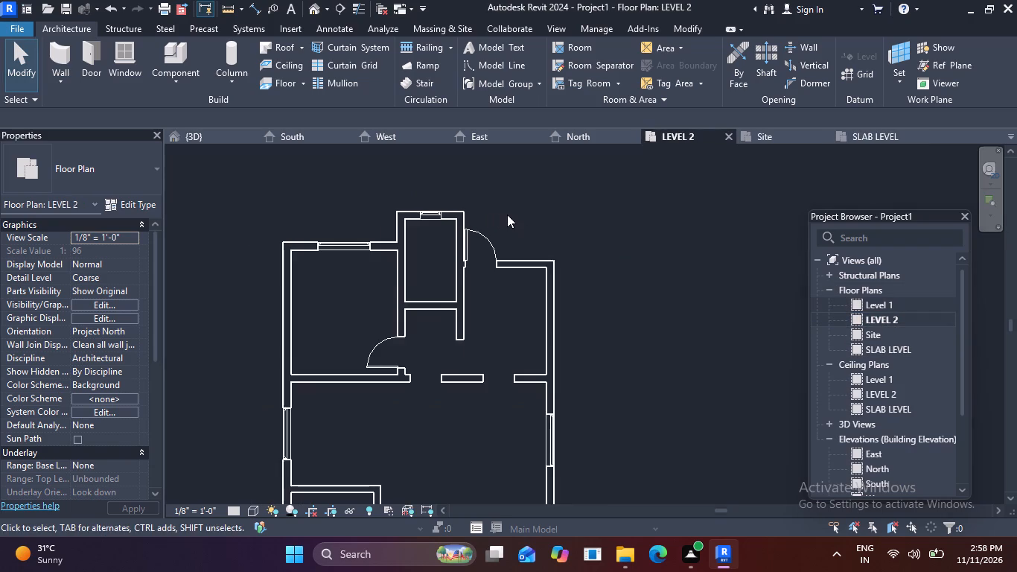
{"action": "middle_click_drag", "start_coordinate": [507, 218], "coordinate": [510, 247]}
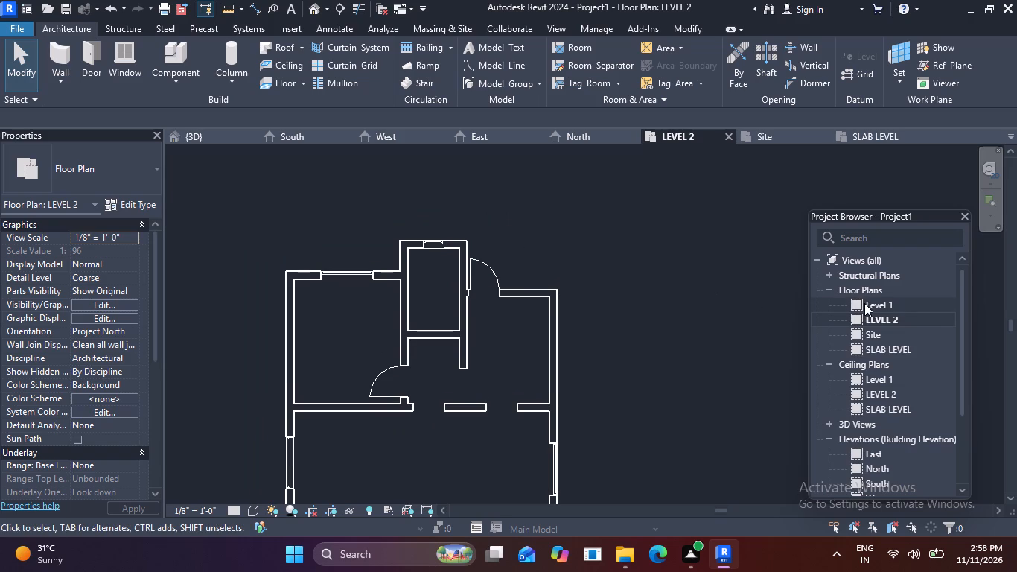
{"action": "double_click", "coordinate": [864, 303]}
{"action": "scroll", "coordinate": [613, 255], "scroll_direction": "up", "scroll_amount": 3}
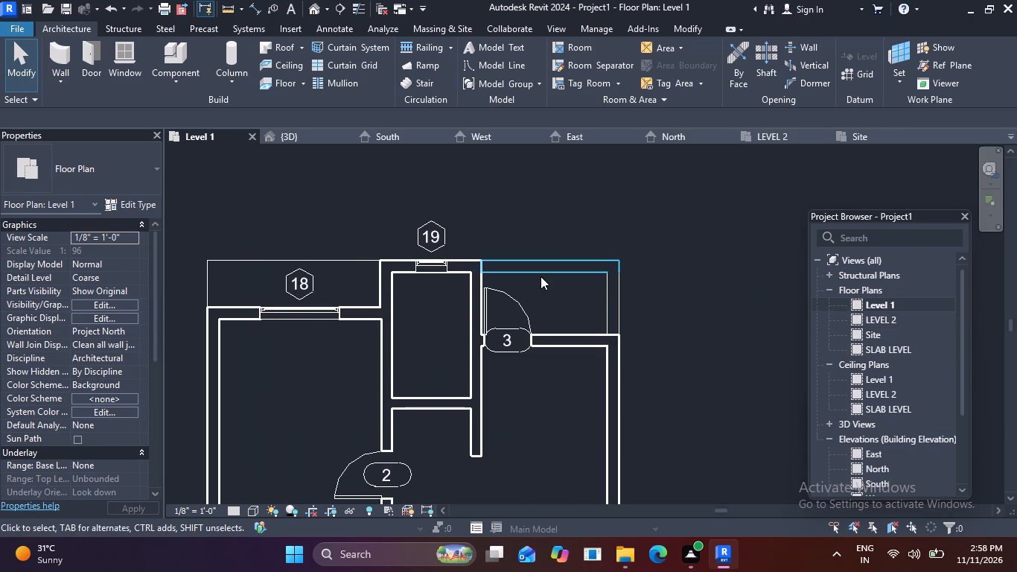
Begin a Handrail - Rectangular railing path sketch in the LEVEL 2 floor plan, with SLAB LEVEL as its base level.
{"action": "double_click", "coordinate": [858, 316]}
{"action": "scroll", "coordinate": [507, 234], "scroll_direction": "up", "scroll_amount": 4}
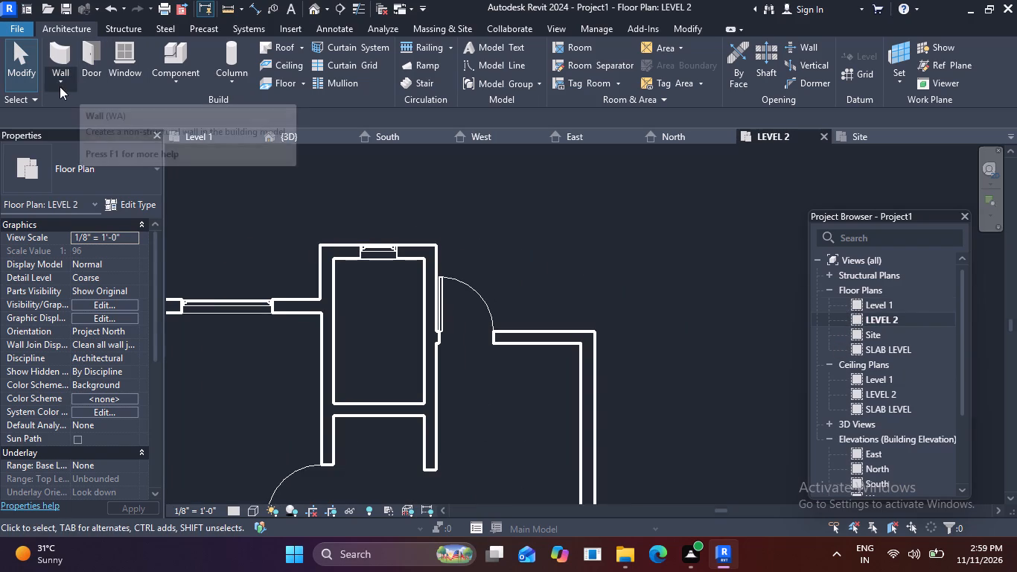
{"action": "left_click", "coordinate": [237, 79]}
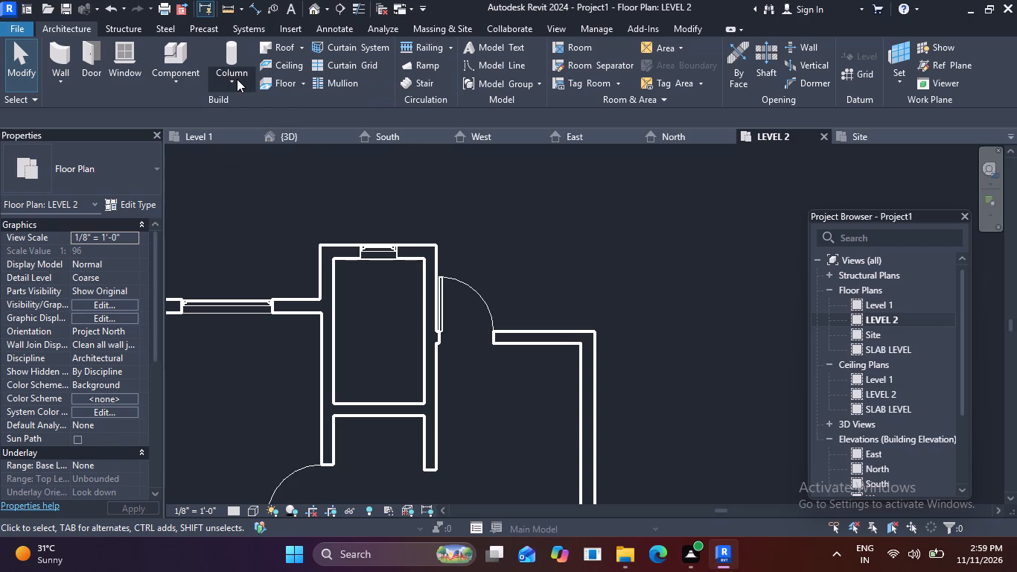
{"action": "left_click", "coordinate": [237, 79]}
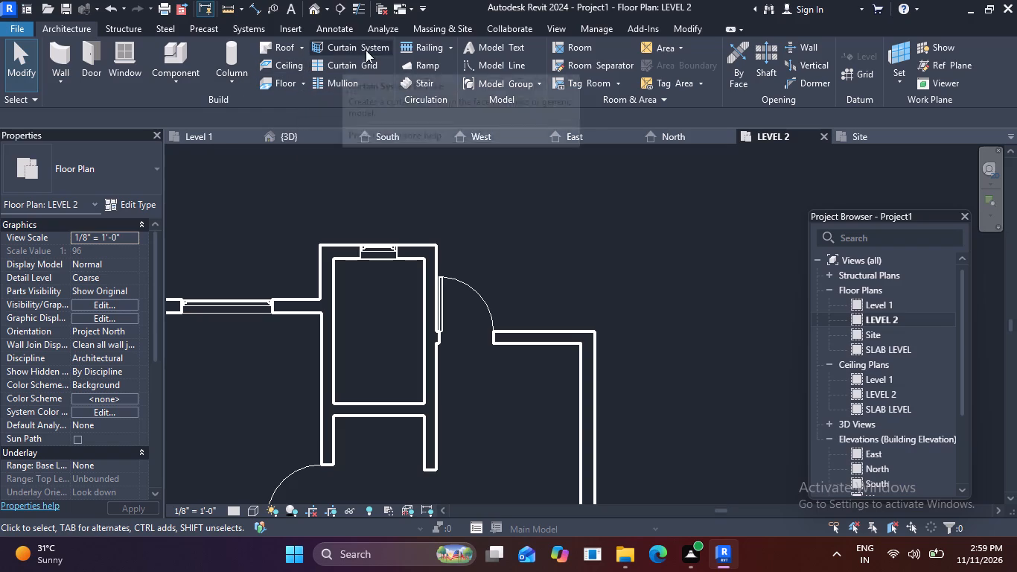
{"action": "left_click", "coordinate": [453, 45]}
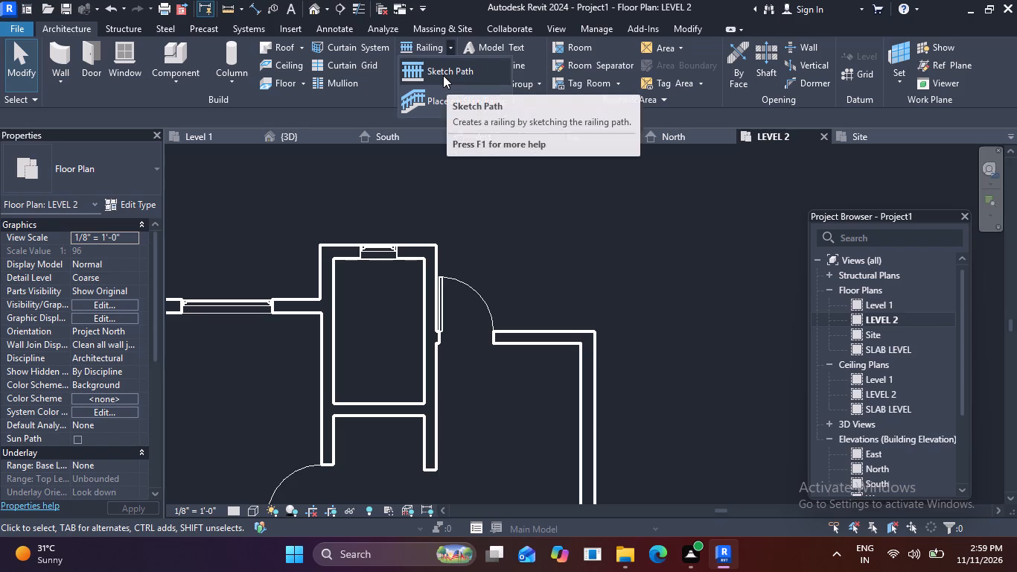
{"action": "left_click", "coordinate": [447, 48]}
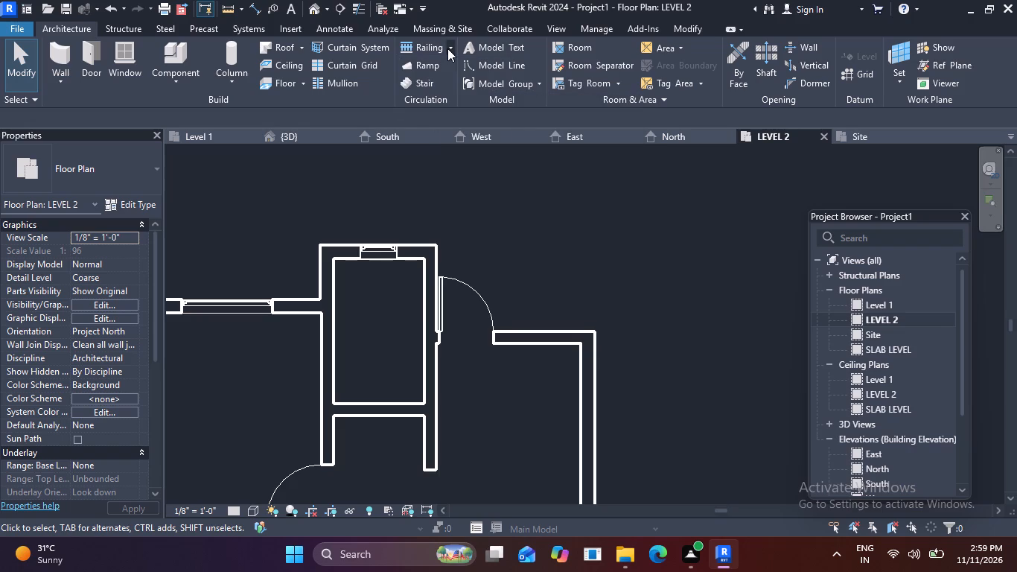
{"action": "left_click", "coordinate": [427, 49]}
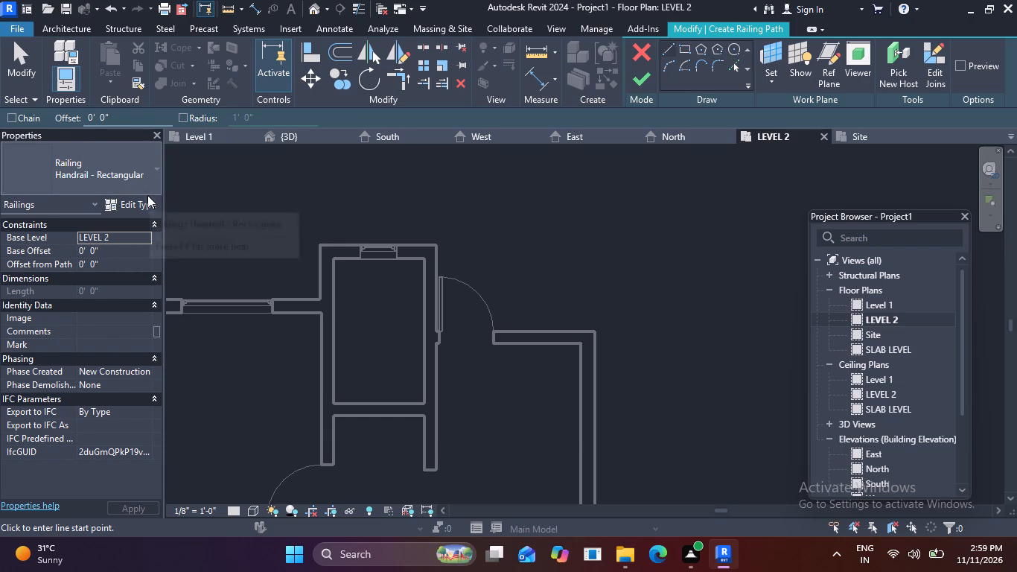
{"action": "left_click", "coordinate": [141, 234]}
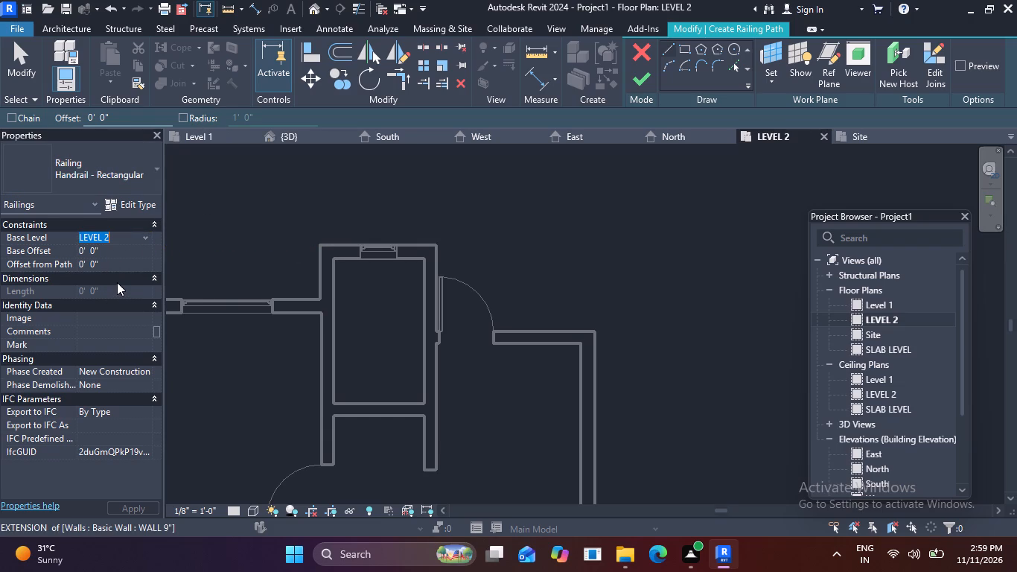
{"action": "left_click", "coordinate": [117, 282]}
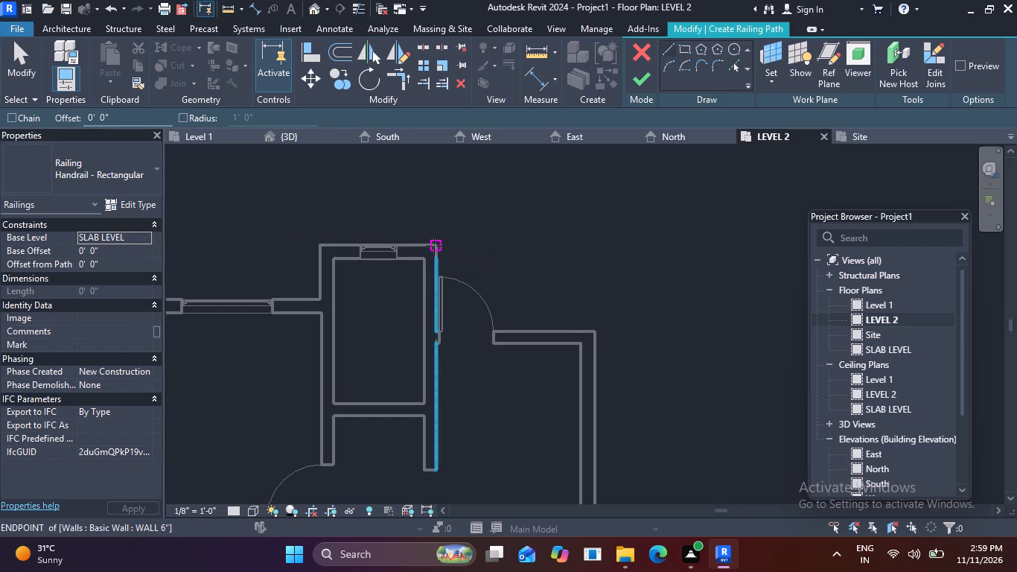
Sketch two path lines along the north-east low walls: about 6'-6" east from the small north room, and about 4'-1" north from the north-east room's corner.
{"action": "left_click", "coordinate": [434, 246]}
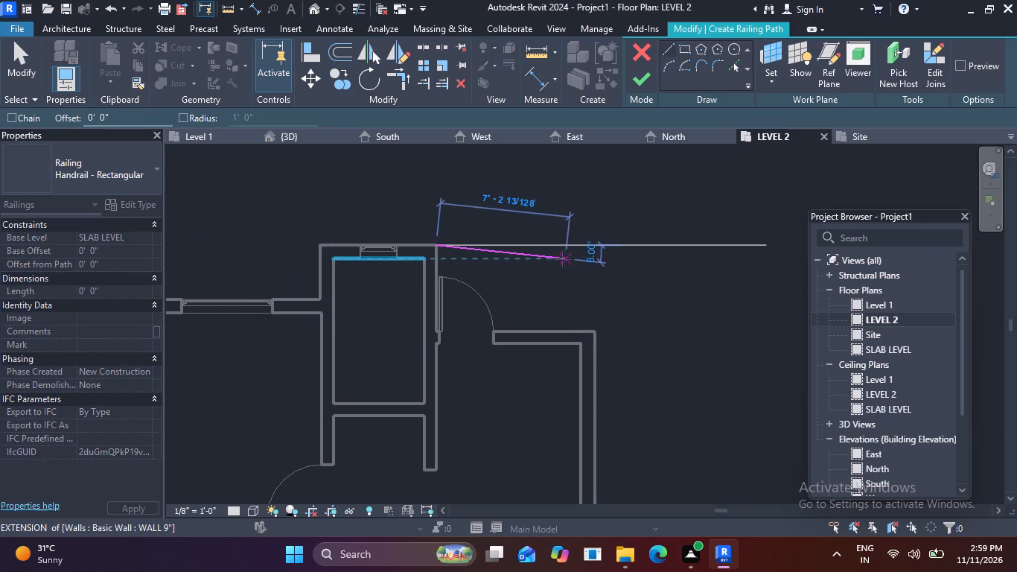
{"action": "key", "text": "Escape"}
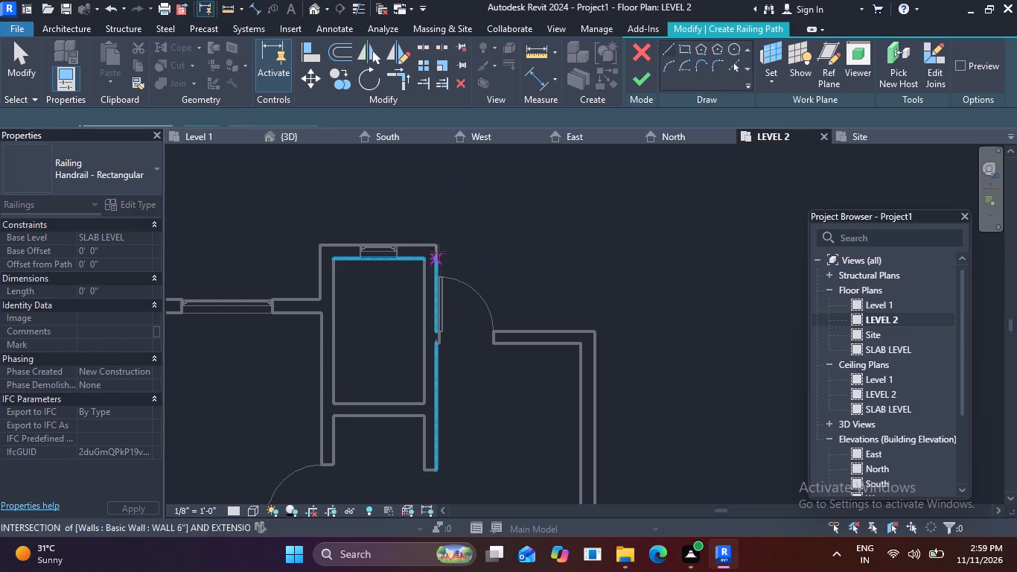
{"action": "scroll", "coordinate": [437, 252], "scroll_direction": "up", "scroll_amount": 1}
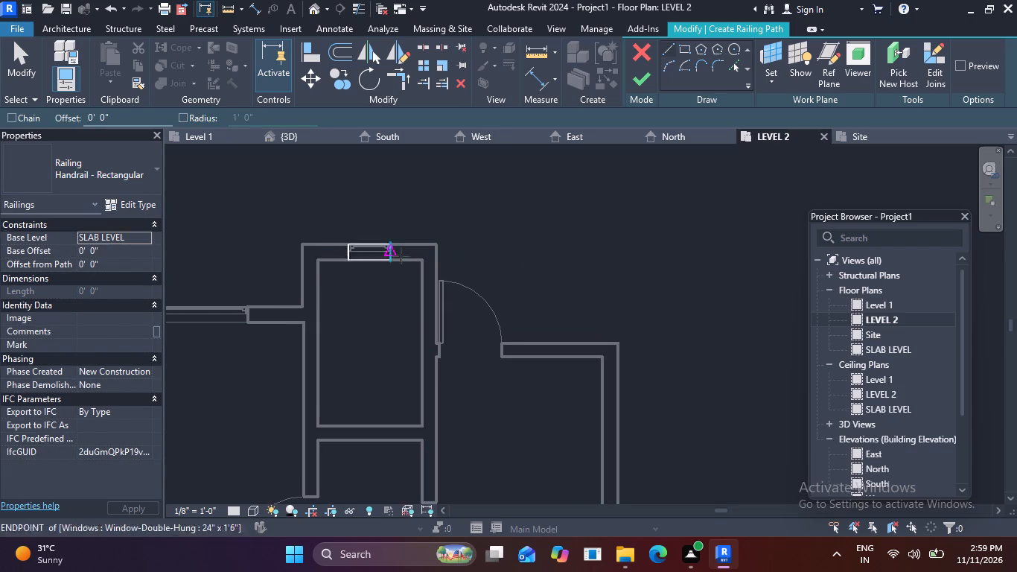
{"action": "scroll", "coordinate": [425, 259], "scroll_direction": "up", "scroll_amount": 4}
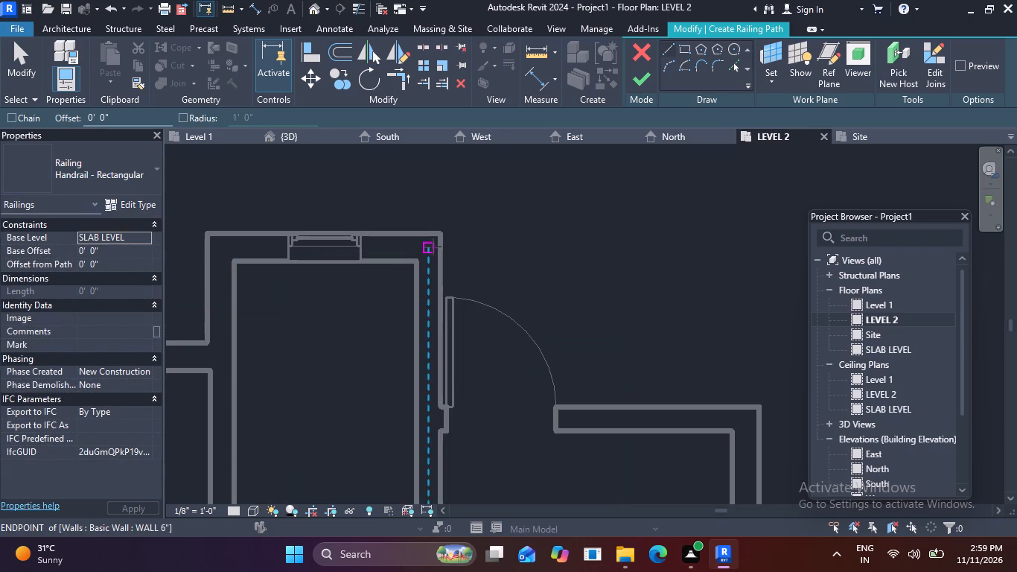
{"action": "left_click", "coordinate": [433, 247]}
{"action": "middle_click_drag", "start_coordinate": [663, 247], "coordinate": [584, 223]}
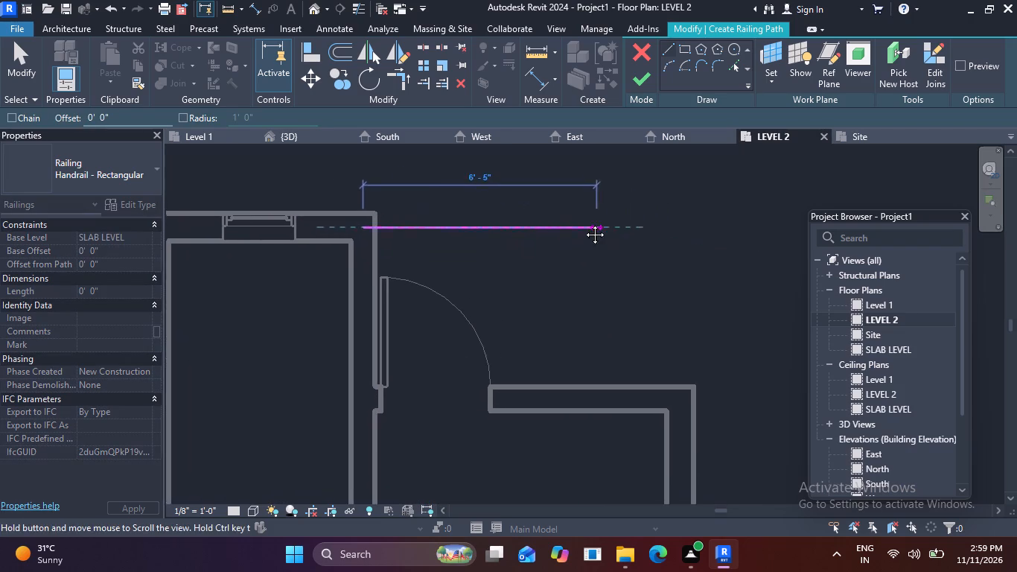
{"action": "middle_click_drag", "start_coordinate": [584, 223], "coordinate": [476, 202]}
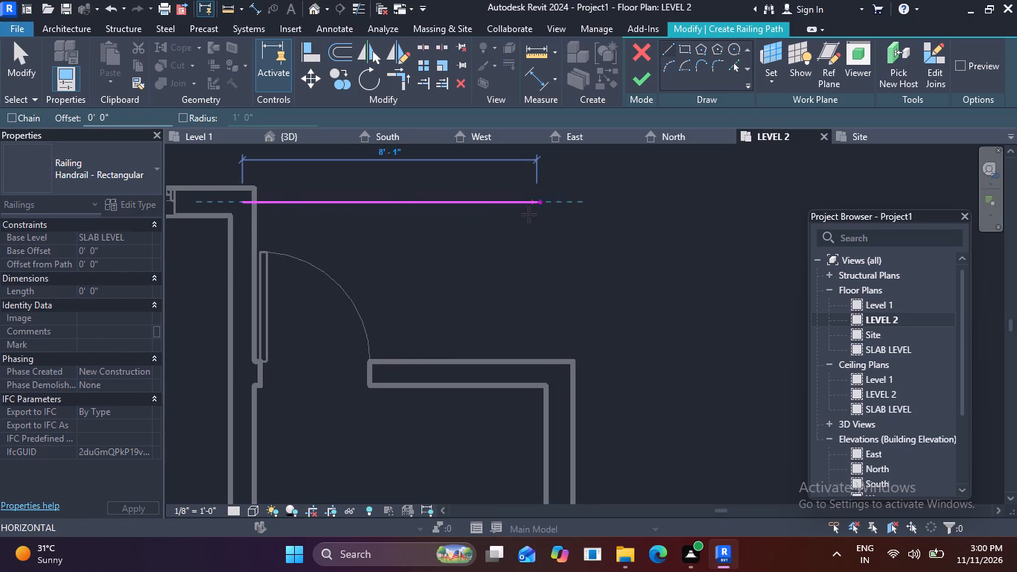
{"action": "left_click", "coordinate": [479, 195]}
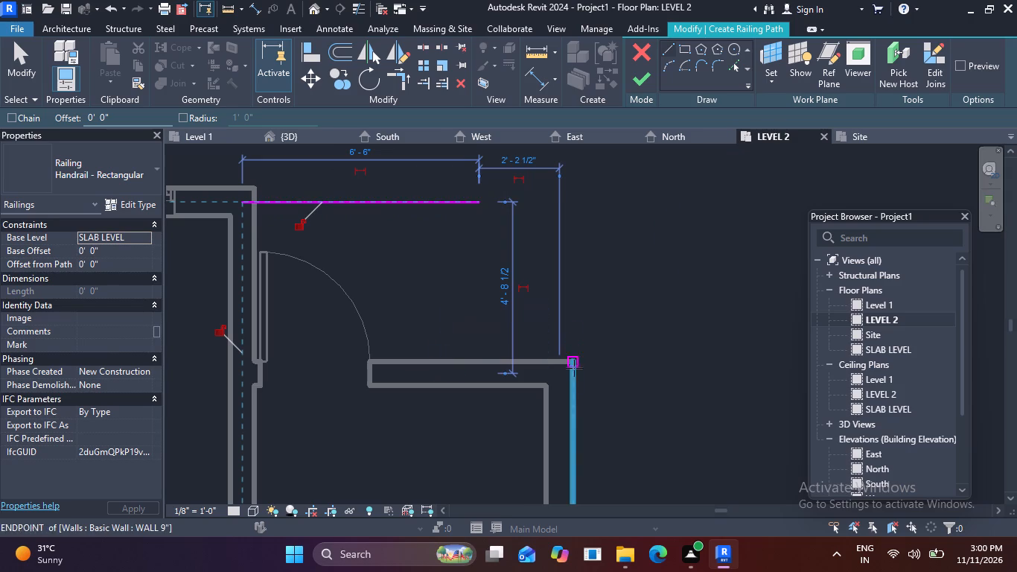
{"action": "left_click", "coordinate": [559, 370]}
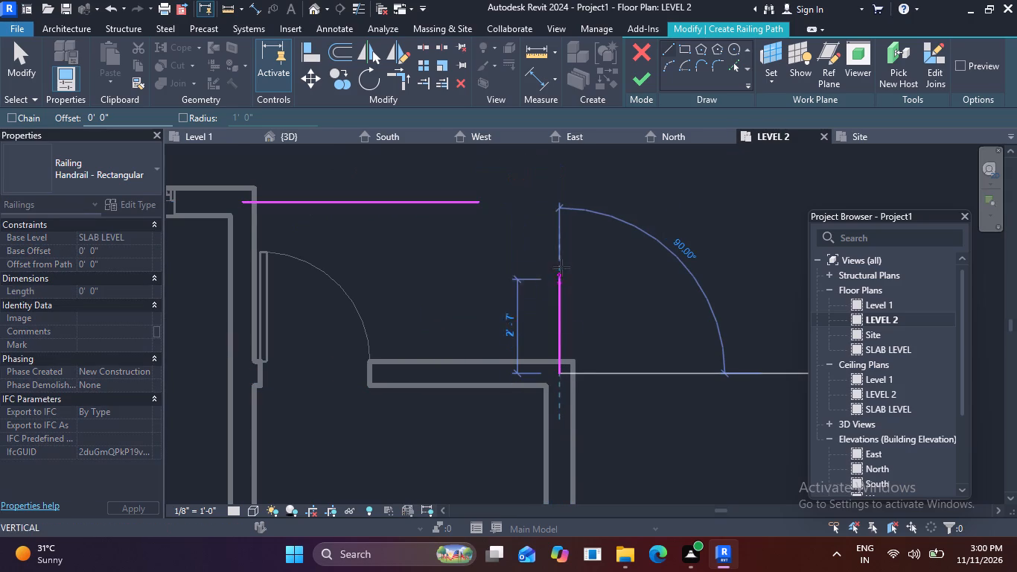
{"action": "left_click", "coordinate": [562, 225]}
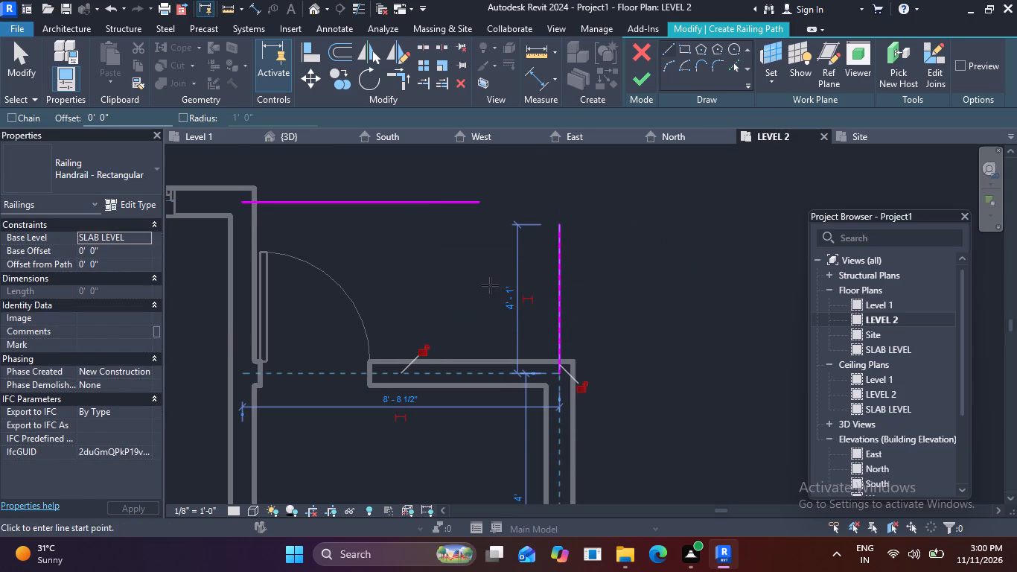
{"action": "key", "text": "Escape"}
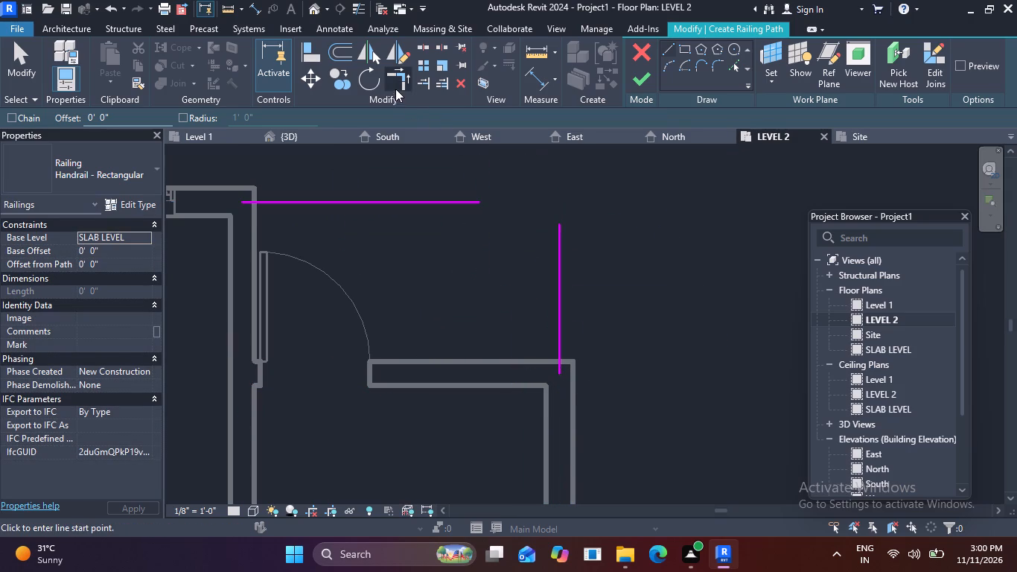
Trim and extend the two railing path lines to meet at the north-east corner.
{"action": "left_click", "coordinate": [404, 81]}
{"action": "left_click", "coordinate": [469, 200]}
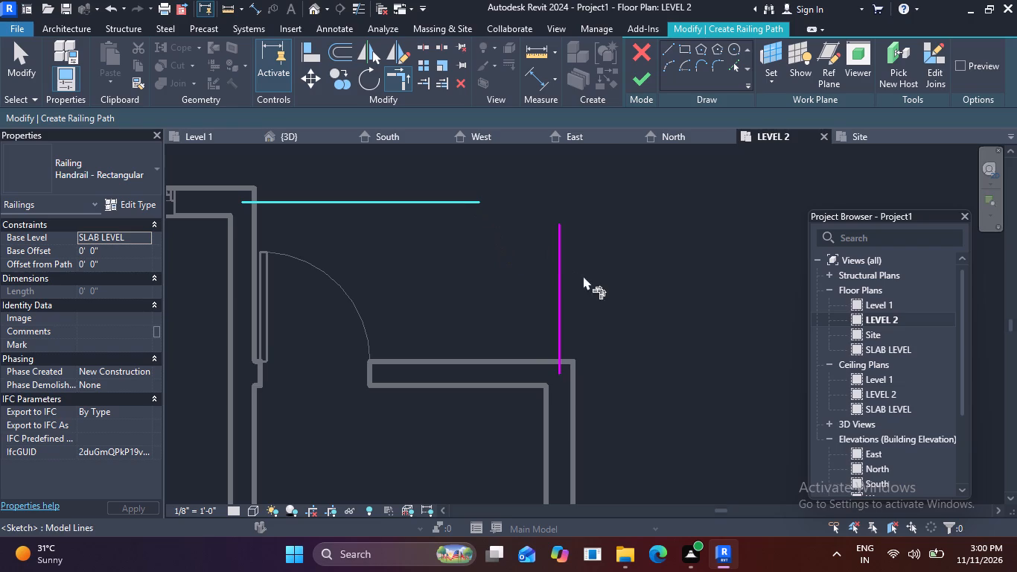
{"action": "left_click", "coordinate": [557, 267]}
{"action": "scroll", "coordinate": [588, 288], "scroll_direction": "down", "scroll_amount": 3}
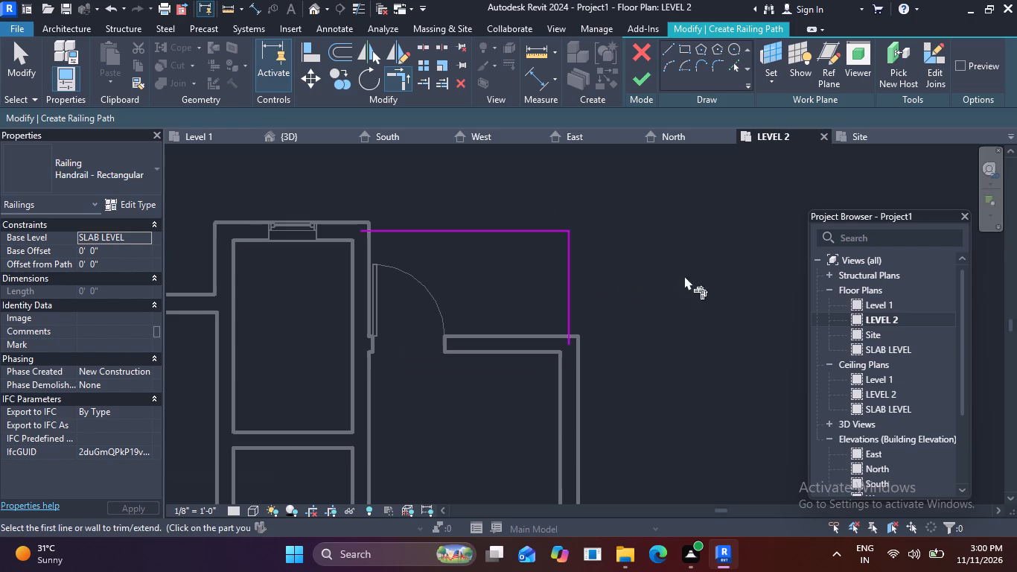
{"action": "key", "text": "Escape"}
{"action": "key", "text": "Escape"}
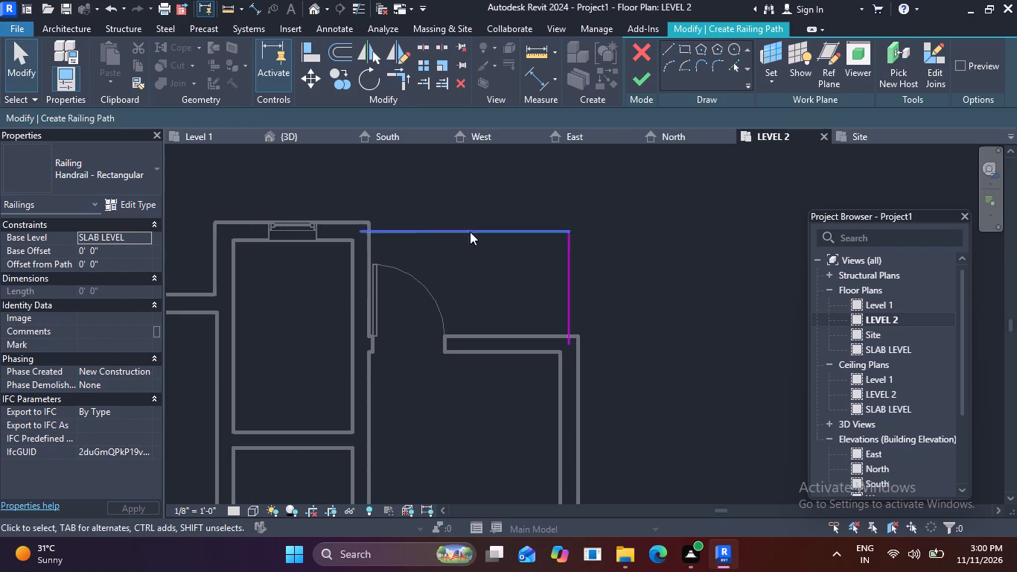
Check the railing path in the 3D view and finish the railing sketch.
{"action": "left_click", "coordinate": [287, 139]}
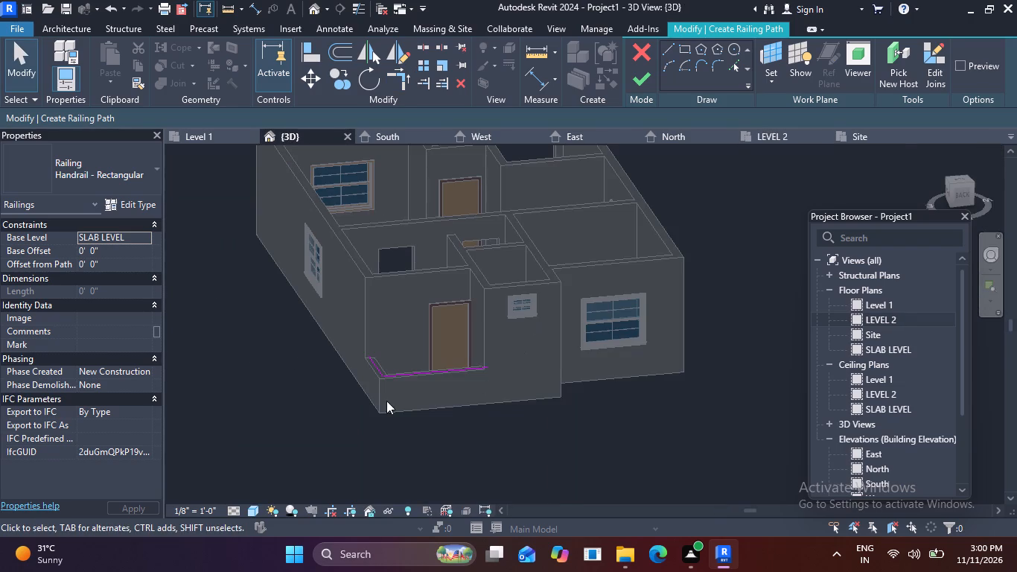
{"action": "scroll", "coordinate": [386, 401], "scroll_direction": "up", "scroll_amount": 4}
{"action": "scroll", "coordinate": [433, 366], "scroll_direction": "down", "scroll_amount": 2}
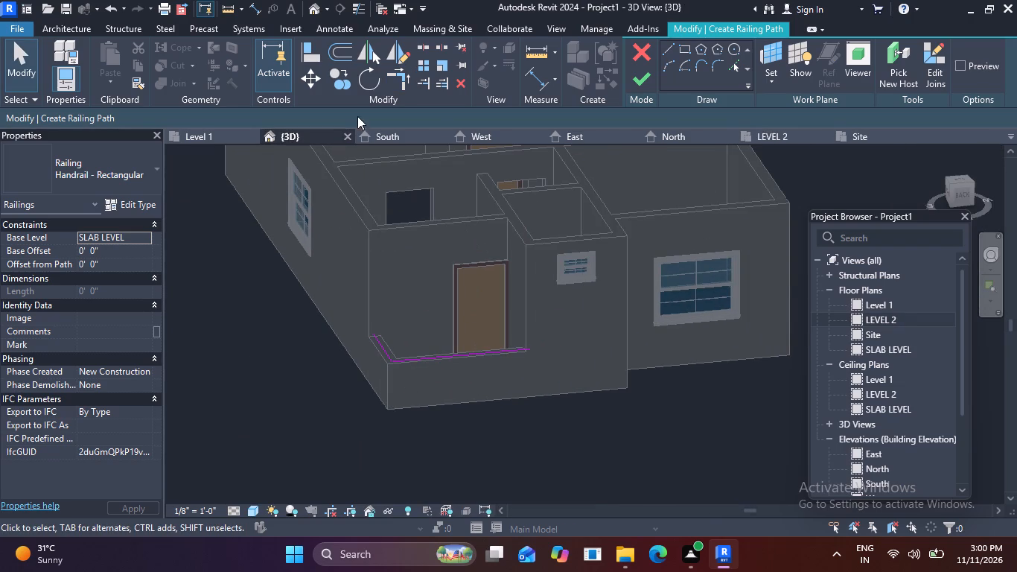
{"action": "left_click", "coordinate": [641, 86]}
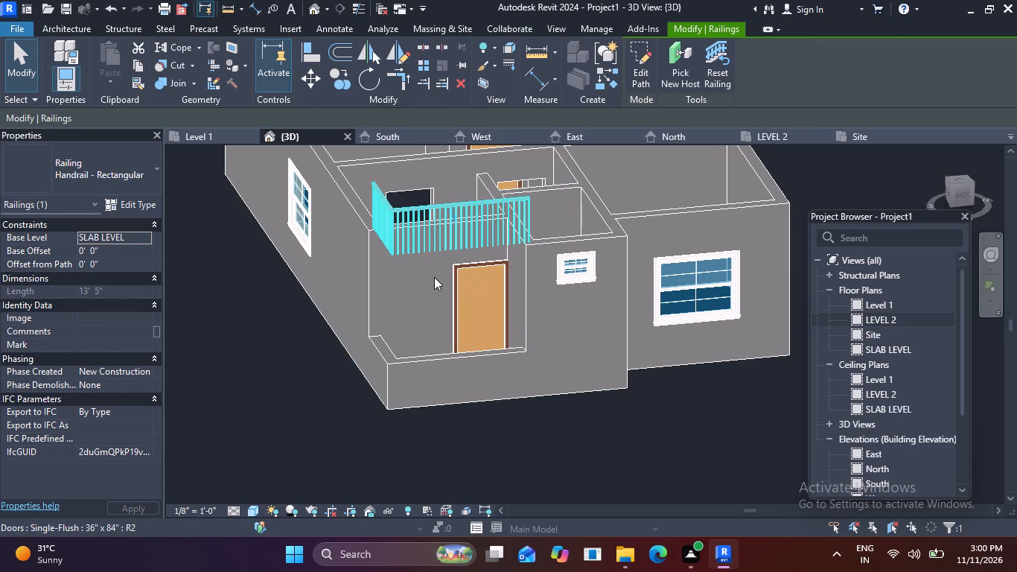
Examine the railing's height against the walls and levels in the 3D view and the South and East elevations.
{"action": "scroll", "coordinate": [433, 277], "scroll_direction": "up", "scroll_amount": 1}
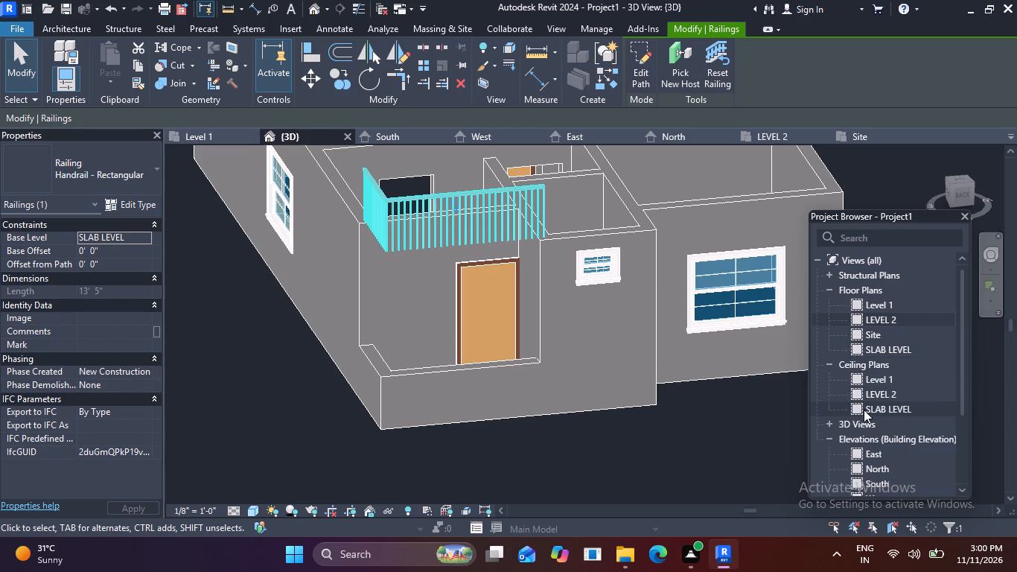
{"action": "left_click", "coordinate": [479, 134]}
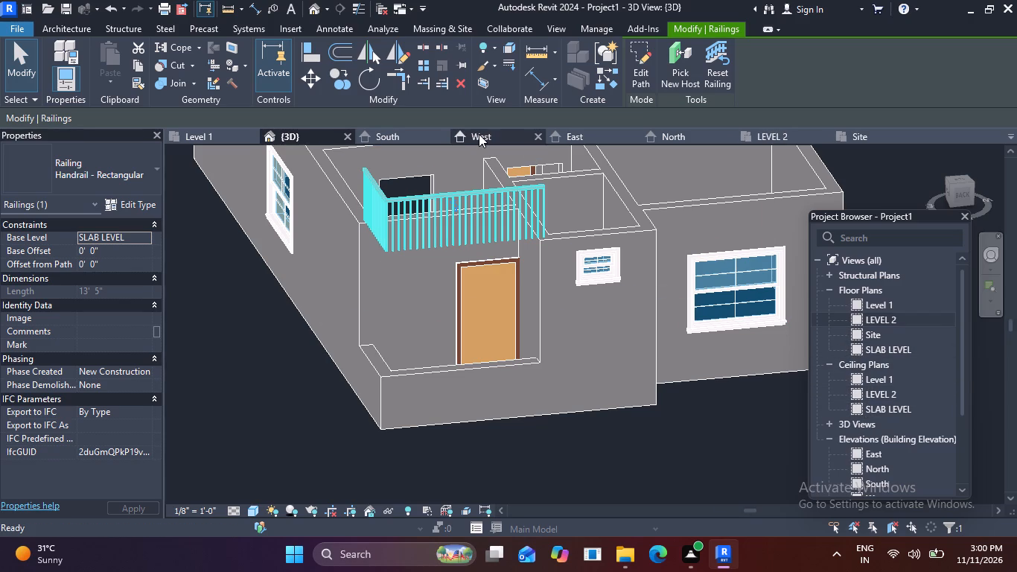
{"action": "double_click", "coordinate": [401, 139]}
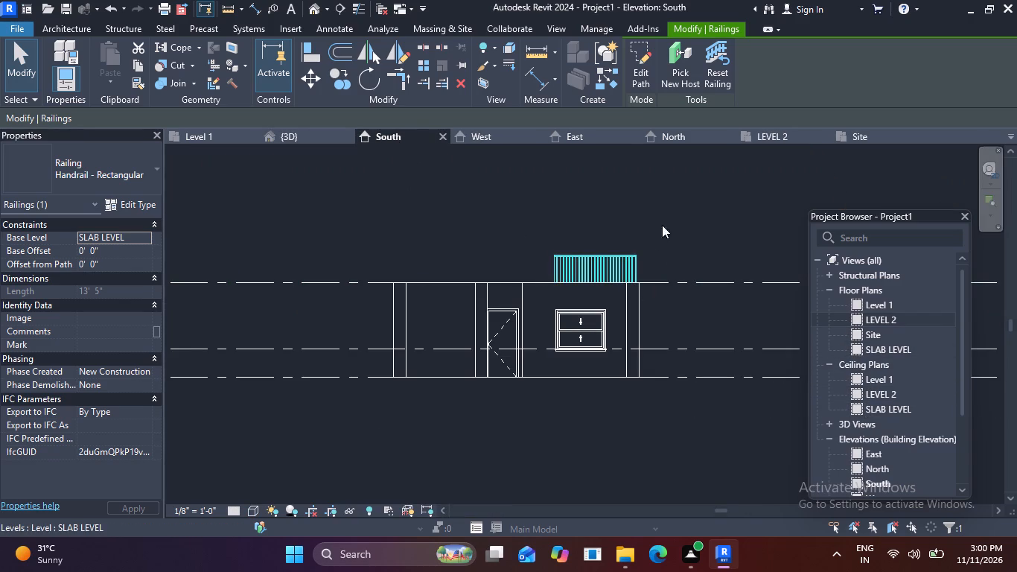
{"action": "left_click", "coordinate": [590, 130]}
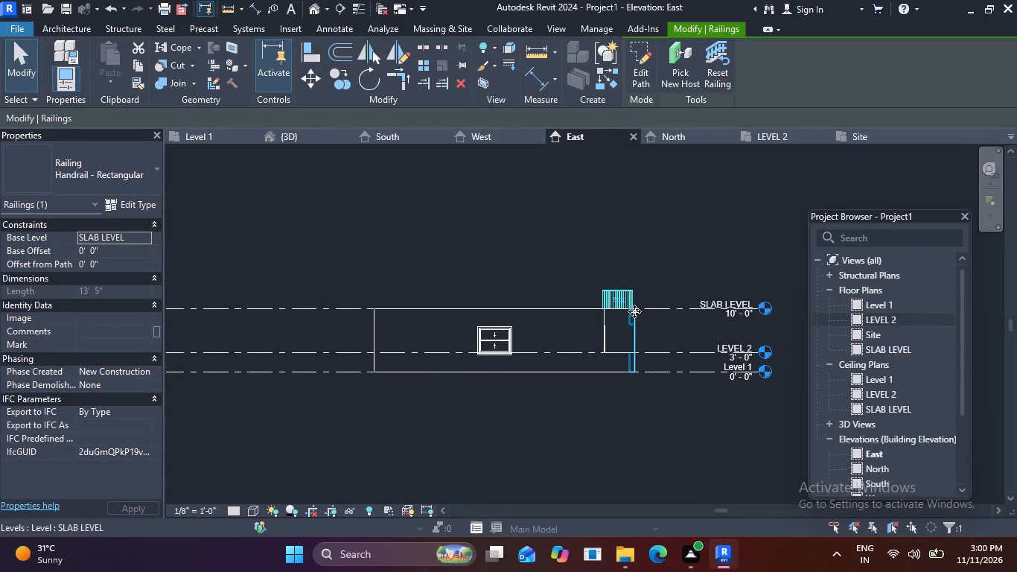
{"action": "scroll", "coordinate": [634, 311], "scroll_direction": "up", "scroll_amount": 1}
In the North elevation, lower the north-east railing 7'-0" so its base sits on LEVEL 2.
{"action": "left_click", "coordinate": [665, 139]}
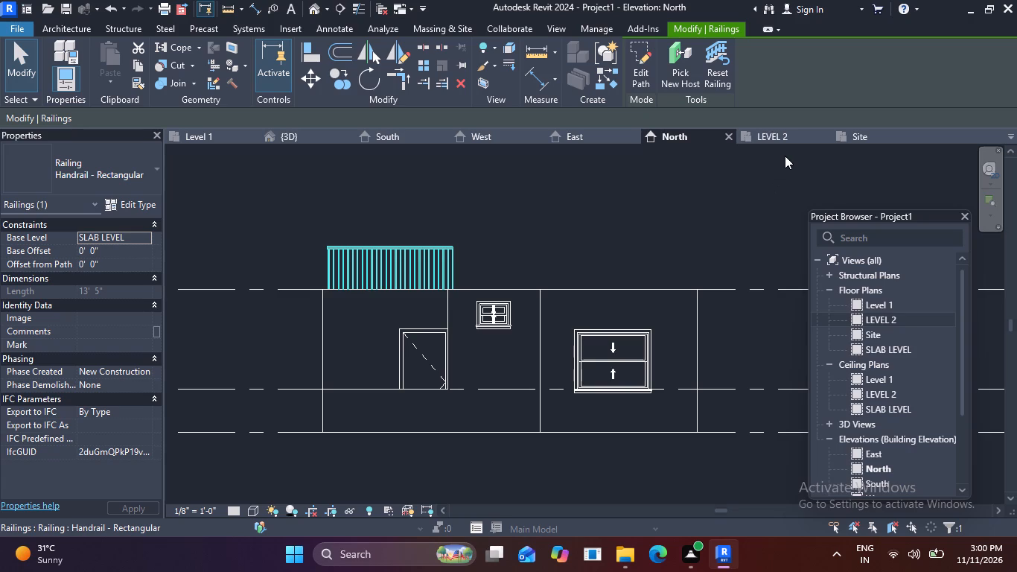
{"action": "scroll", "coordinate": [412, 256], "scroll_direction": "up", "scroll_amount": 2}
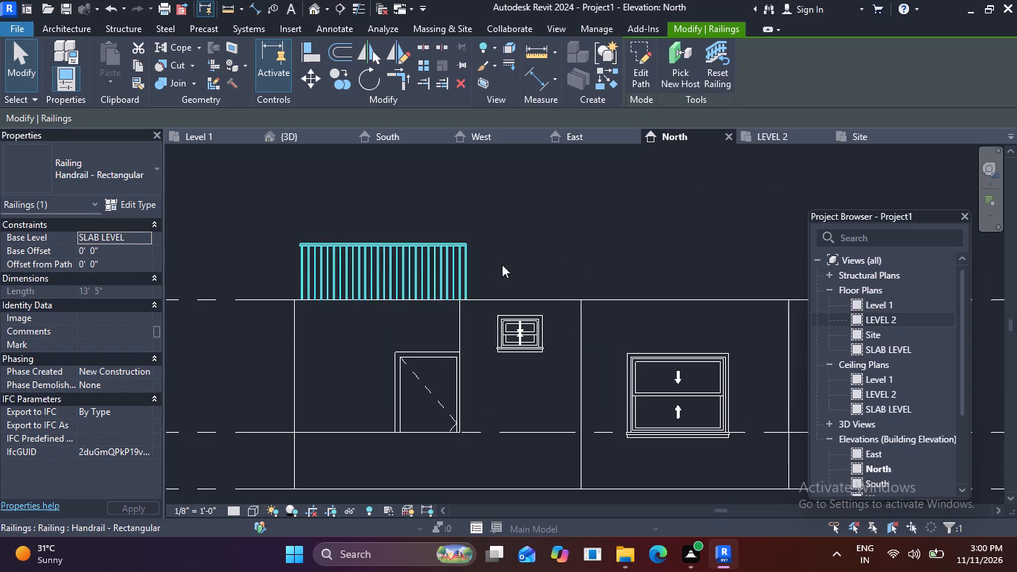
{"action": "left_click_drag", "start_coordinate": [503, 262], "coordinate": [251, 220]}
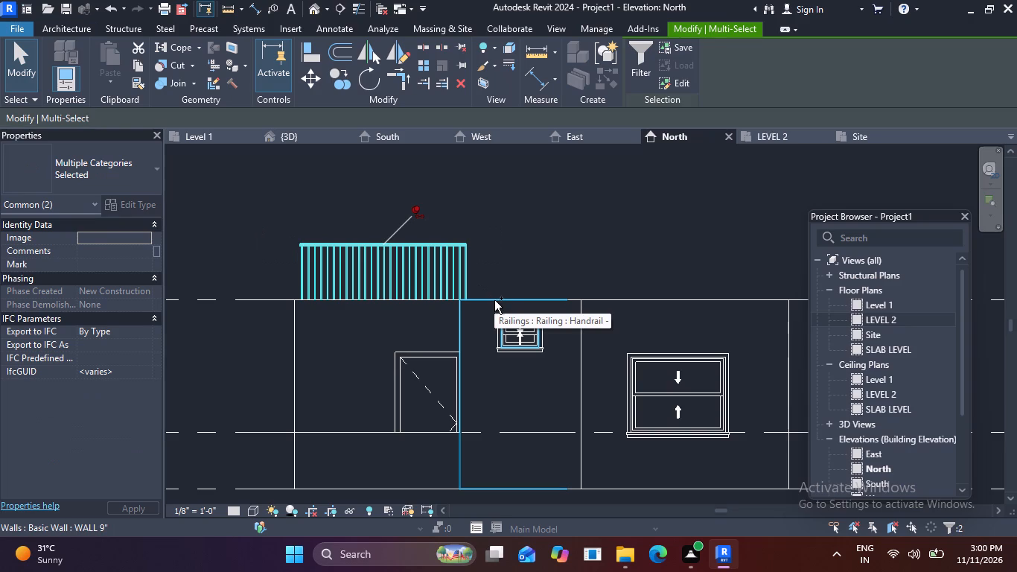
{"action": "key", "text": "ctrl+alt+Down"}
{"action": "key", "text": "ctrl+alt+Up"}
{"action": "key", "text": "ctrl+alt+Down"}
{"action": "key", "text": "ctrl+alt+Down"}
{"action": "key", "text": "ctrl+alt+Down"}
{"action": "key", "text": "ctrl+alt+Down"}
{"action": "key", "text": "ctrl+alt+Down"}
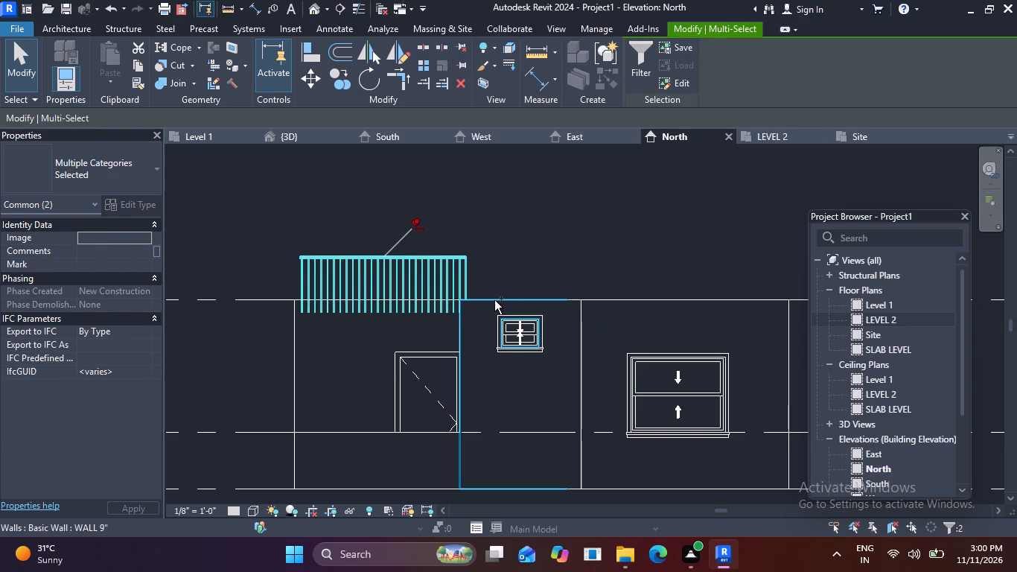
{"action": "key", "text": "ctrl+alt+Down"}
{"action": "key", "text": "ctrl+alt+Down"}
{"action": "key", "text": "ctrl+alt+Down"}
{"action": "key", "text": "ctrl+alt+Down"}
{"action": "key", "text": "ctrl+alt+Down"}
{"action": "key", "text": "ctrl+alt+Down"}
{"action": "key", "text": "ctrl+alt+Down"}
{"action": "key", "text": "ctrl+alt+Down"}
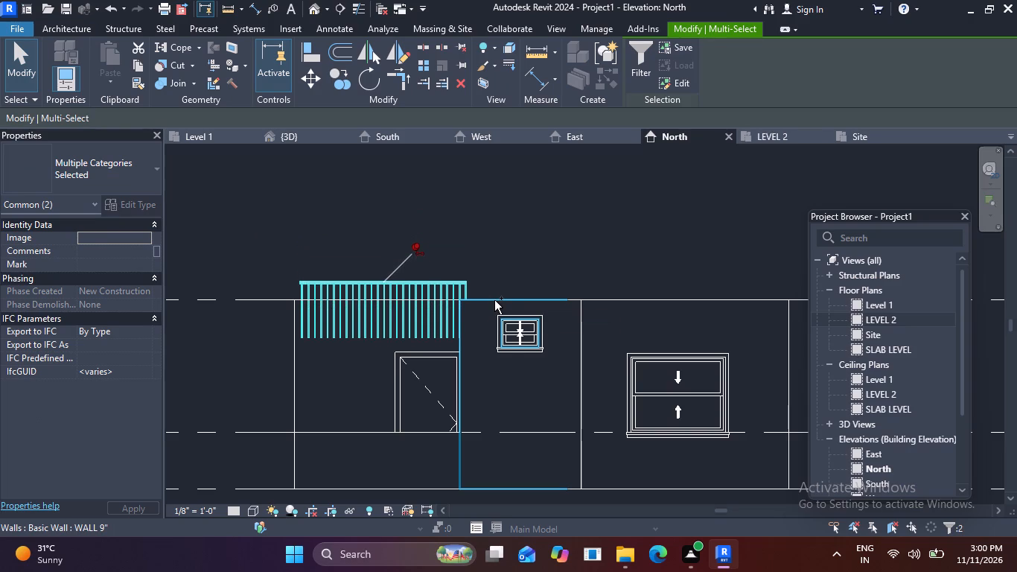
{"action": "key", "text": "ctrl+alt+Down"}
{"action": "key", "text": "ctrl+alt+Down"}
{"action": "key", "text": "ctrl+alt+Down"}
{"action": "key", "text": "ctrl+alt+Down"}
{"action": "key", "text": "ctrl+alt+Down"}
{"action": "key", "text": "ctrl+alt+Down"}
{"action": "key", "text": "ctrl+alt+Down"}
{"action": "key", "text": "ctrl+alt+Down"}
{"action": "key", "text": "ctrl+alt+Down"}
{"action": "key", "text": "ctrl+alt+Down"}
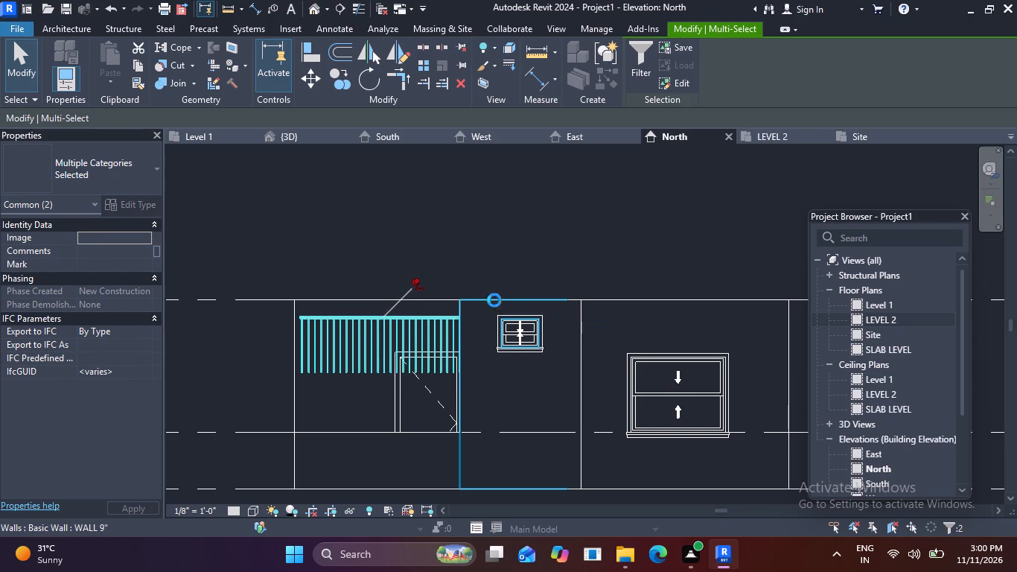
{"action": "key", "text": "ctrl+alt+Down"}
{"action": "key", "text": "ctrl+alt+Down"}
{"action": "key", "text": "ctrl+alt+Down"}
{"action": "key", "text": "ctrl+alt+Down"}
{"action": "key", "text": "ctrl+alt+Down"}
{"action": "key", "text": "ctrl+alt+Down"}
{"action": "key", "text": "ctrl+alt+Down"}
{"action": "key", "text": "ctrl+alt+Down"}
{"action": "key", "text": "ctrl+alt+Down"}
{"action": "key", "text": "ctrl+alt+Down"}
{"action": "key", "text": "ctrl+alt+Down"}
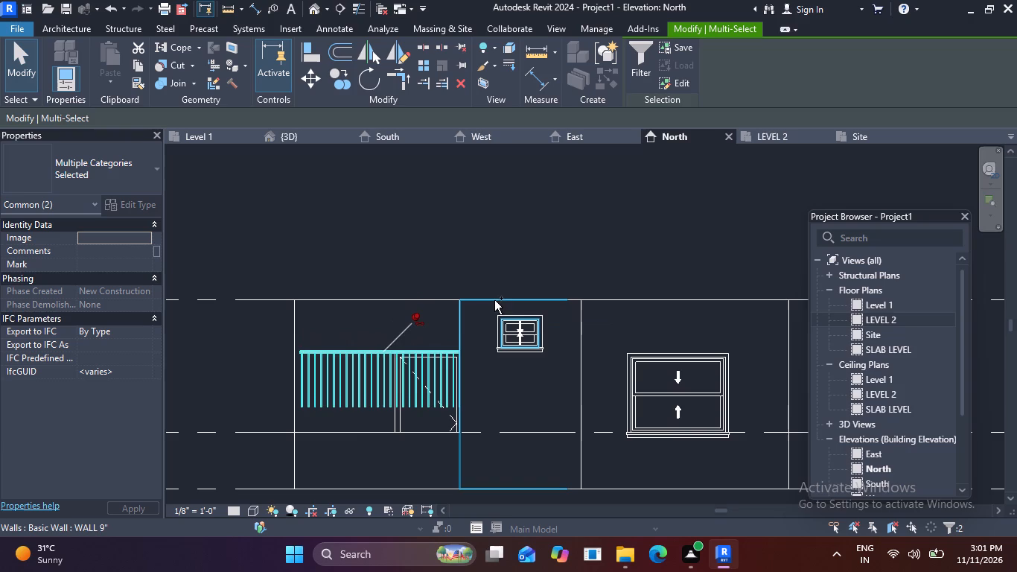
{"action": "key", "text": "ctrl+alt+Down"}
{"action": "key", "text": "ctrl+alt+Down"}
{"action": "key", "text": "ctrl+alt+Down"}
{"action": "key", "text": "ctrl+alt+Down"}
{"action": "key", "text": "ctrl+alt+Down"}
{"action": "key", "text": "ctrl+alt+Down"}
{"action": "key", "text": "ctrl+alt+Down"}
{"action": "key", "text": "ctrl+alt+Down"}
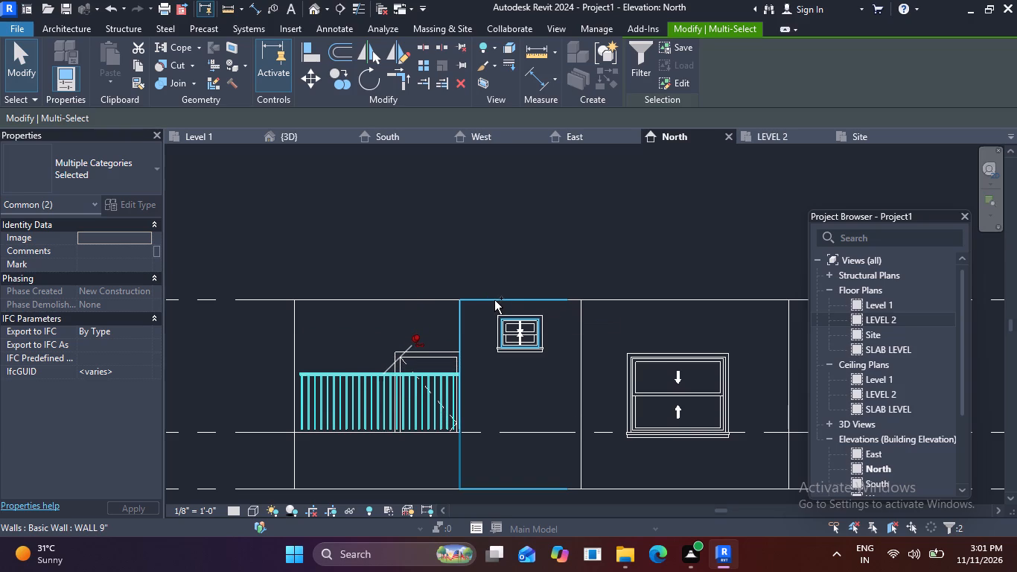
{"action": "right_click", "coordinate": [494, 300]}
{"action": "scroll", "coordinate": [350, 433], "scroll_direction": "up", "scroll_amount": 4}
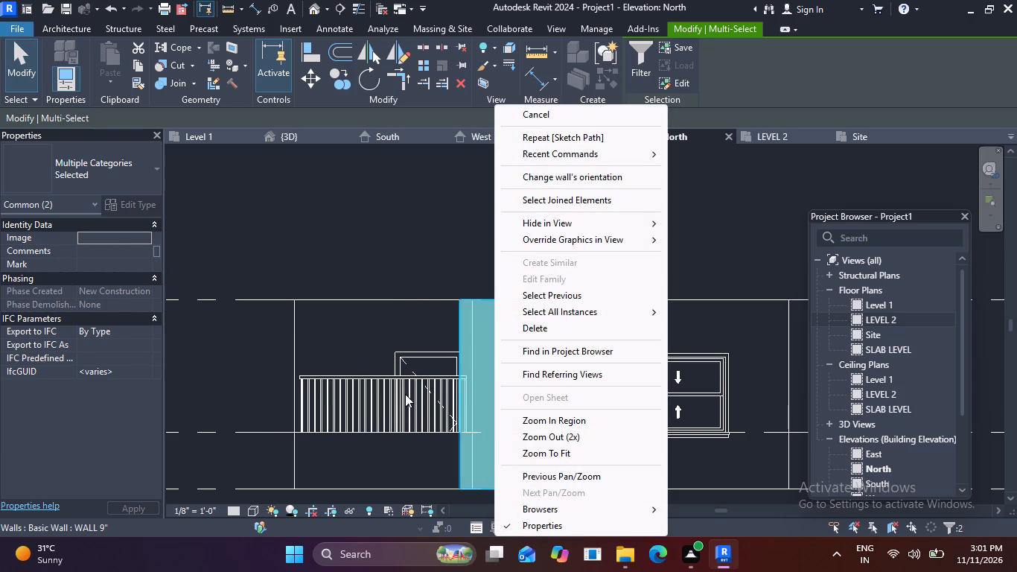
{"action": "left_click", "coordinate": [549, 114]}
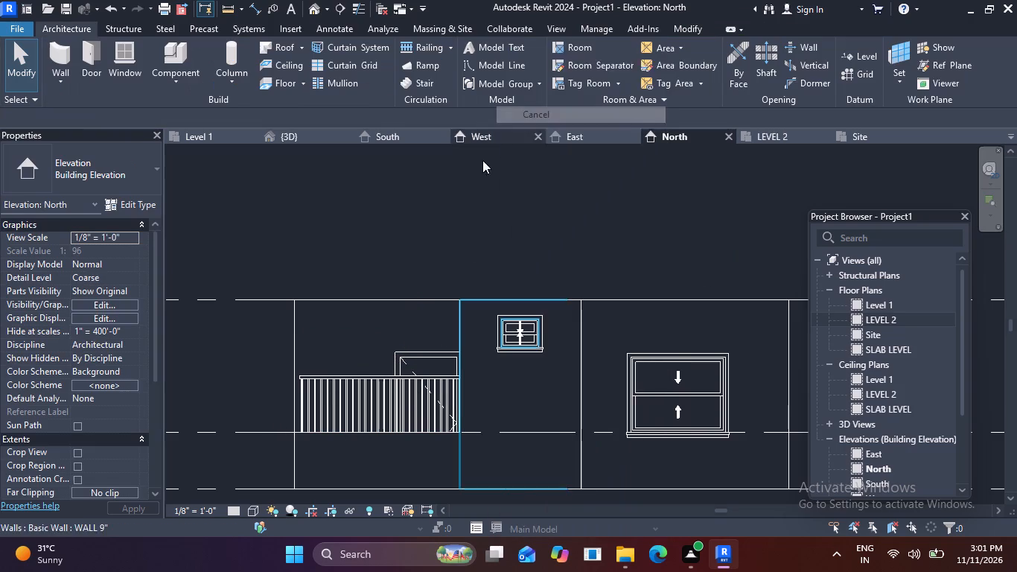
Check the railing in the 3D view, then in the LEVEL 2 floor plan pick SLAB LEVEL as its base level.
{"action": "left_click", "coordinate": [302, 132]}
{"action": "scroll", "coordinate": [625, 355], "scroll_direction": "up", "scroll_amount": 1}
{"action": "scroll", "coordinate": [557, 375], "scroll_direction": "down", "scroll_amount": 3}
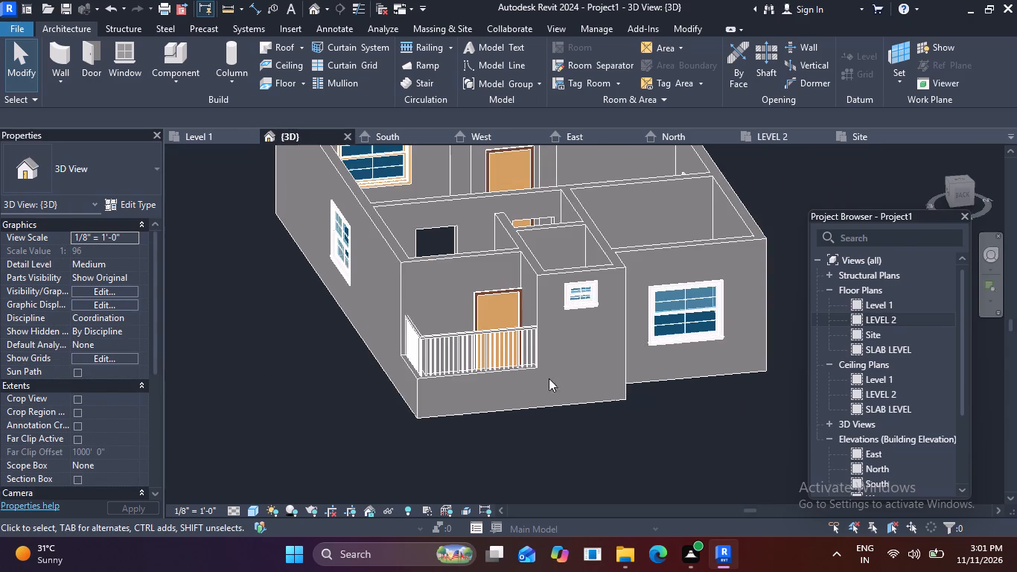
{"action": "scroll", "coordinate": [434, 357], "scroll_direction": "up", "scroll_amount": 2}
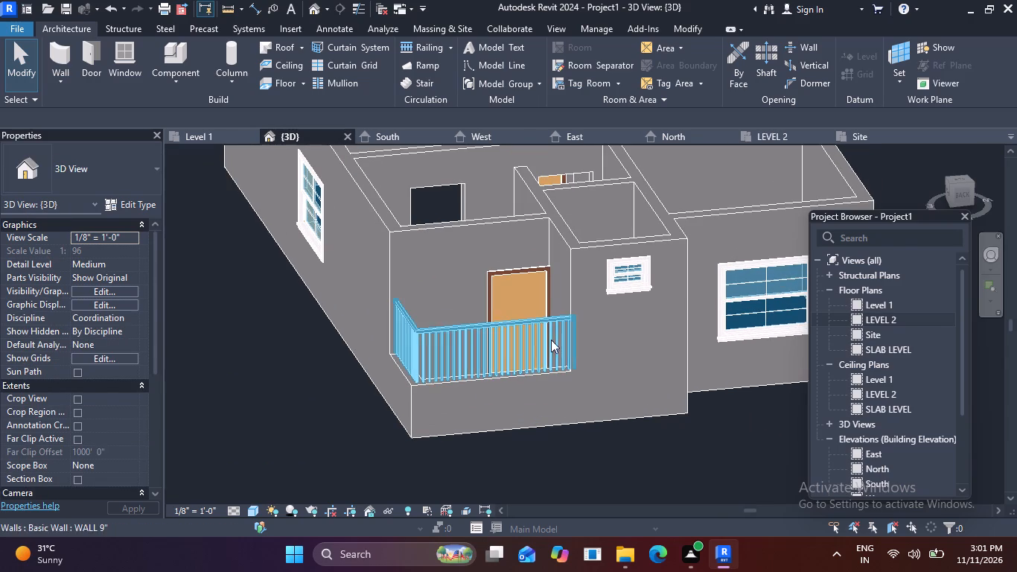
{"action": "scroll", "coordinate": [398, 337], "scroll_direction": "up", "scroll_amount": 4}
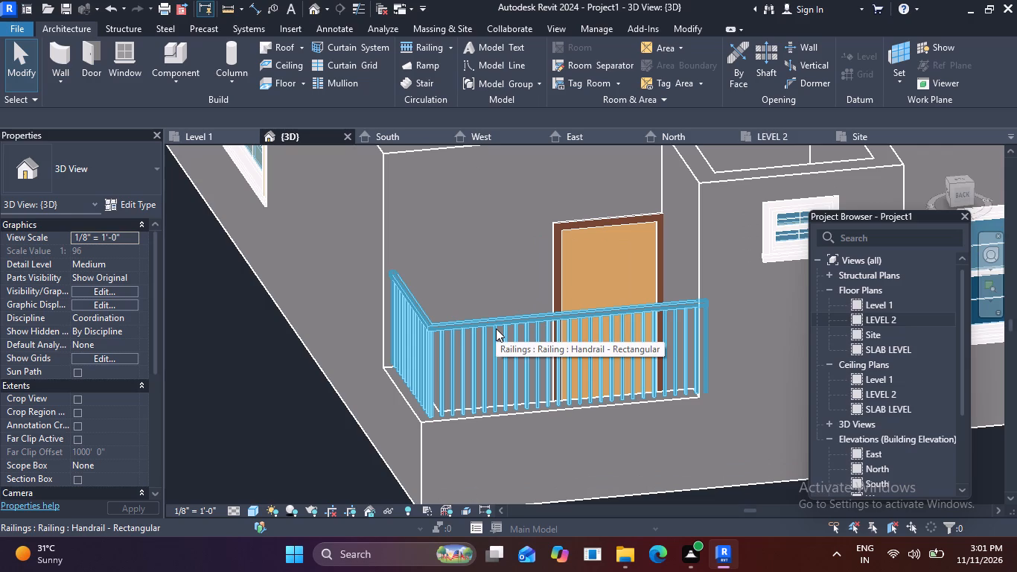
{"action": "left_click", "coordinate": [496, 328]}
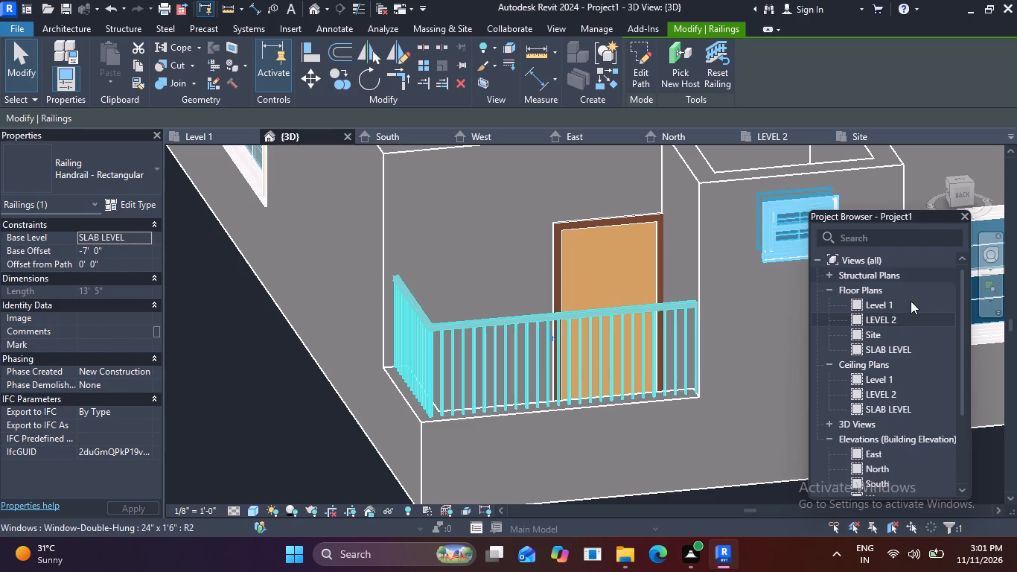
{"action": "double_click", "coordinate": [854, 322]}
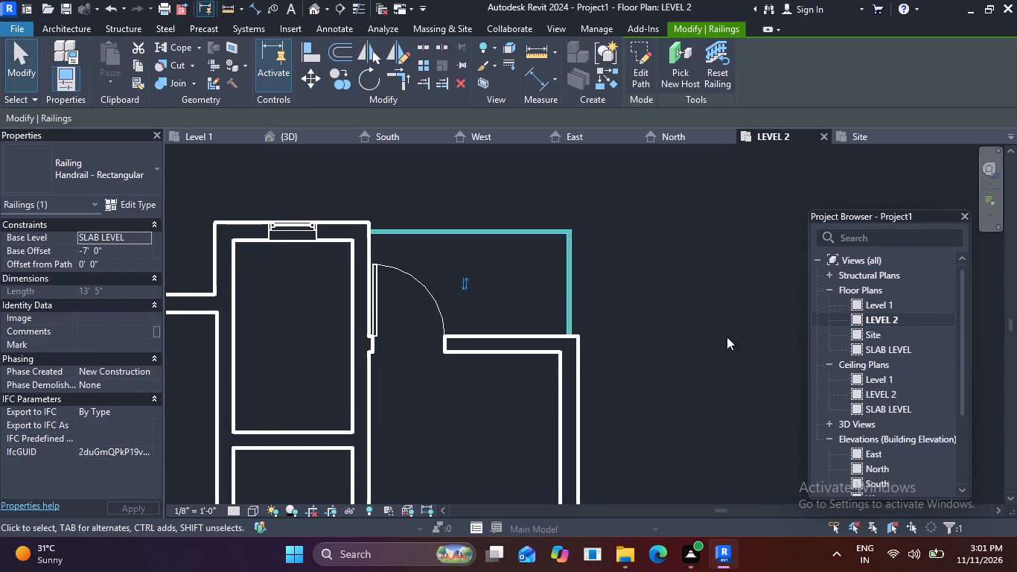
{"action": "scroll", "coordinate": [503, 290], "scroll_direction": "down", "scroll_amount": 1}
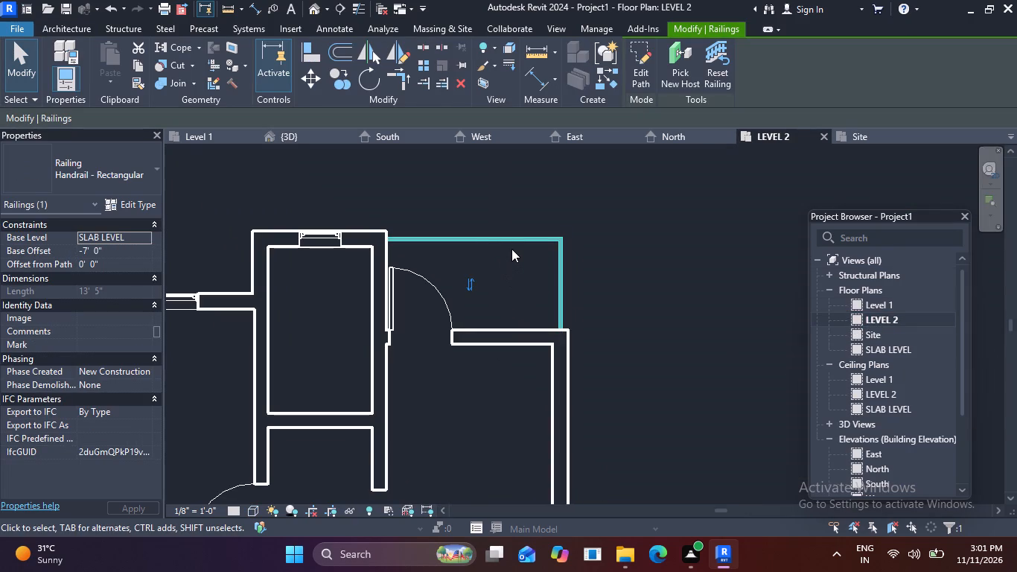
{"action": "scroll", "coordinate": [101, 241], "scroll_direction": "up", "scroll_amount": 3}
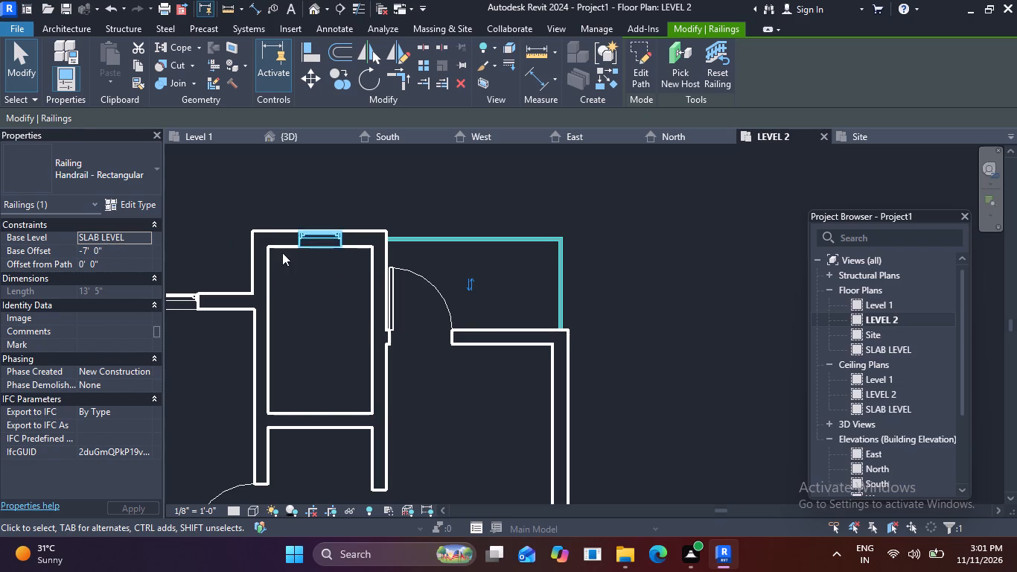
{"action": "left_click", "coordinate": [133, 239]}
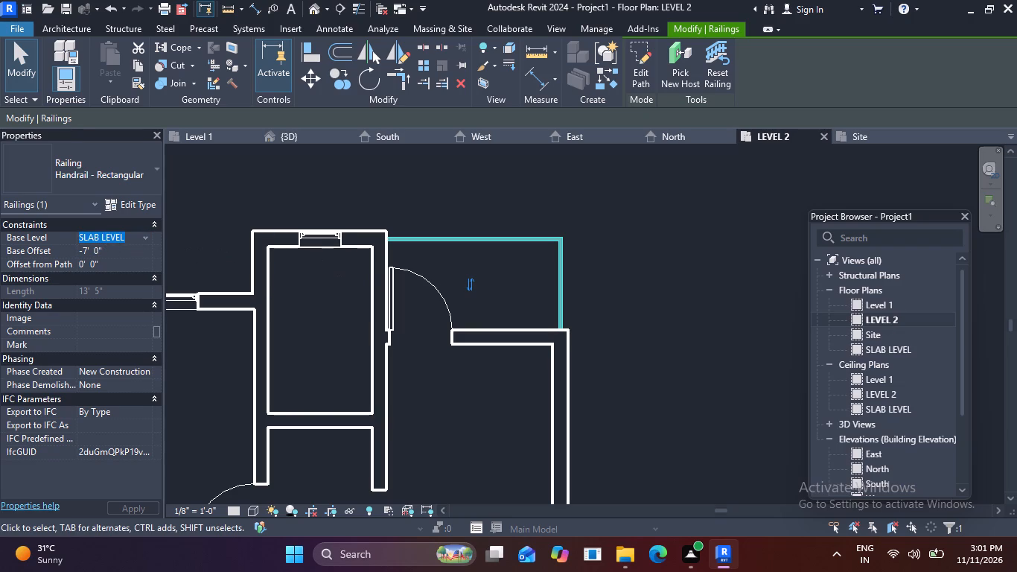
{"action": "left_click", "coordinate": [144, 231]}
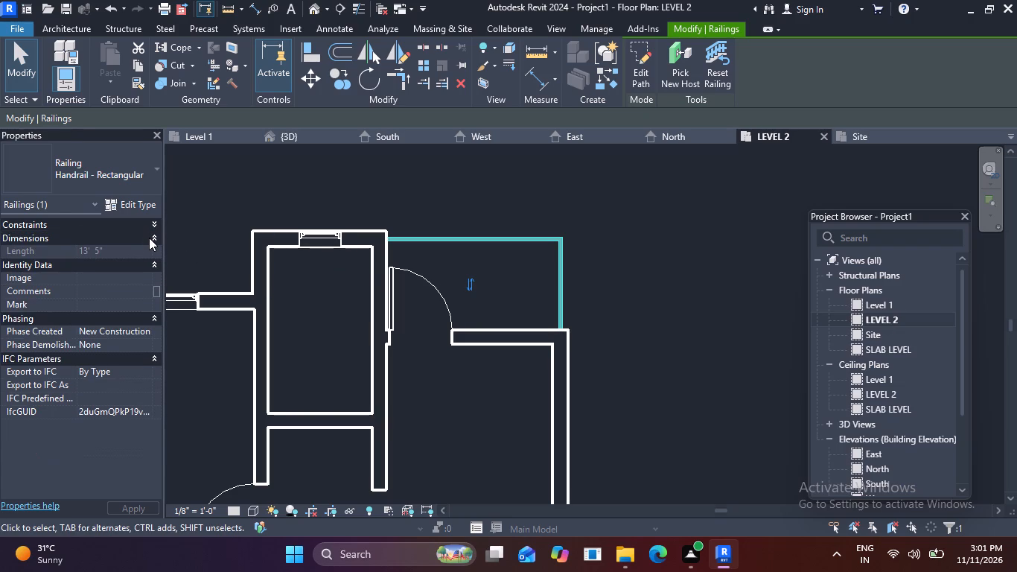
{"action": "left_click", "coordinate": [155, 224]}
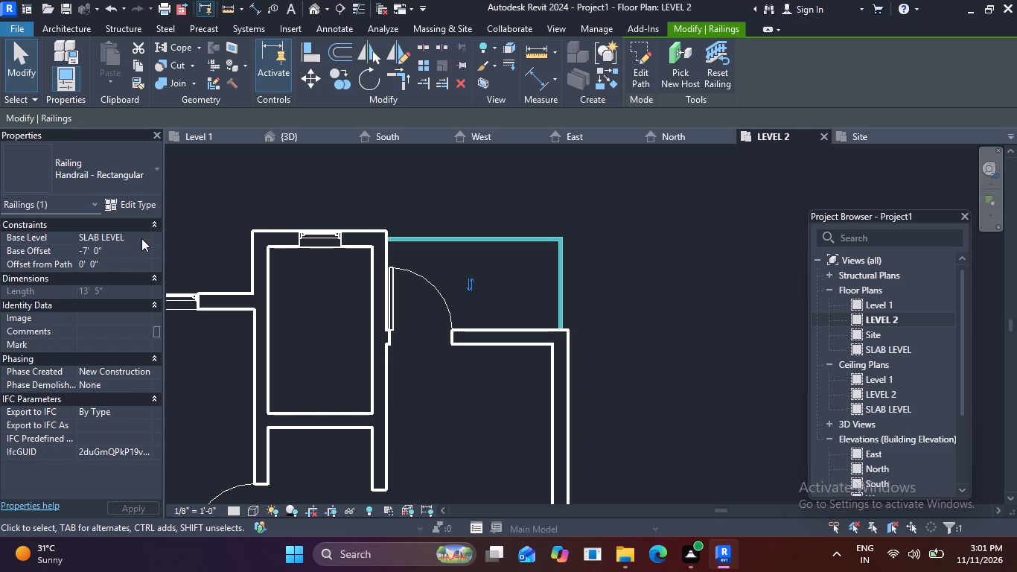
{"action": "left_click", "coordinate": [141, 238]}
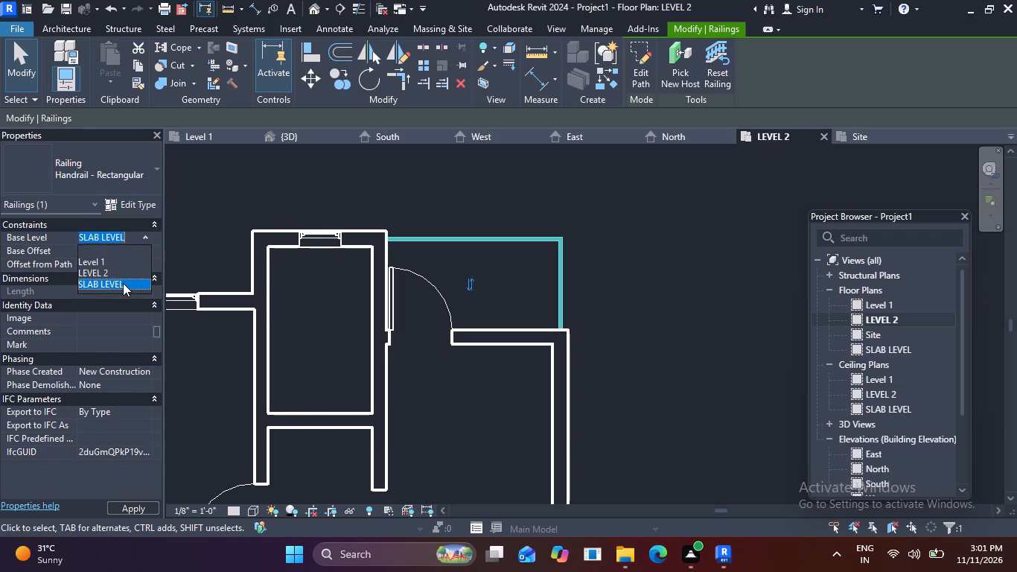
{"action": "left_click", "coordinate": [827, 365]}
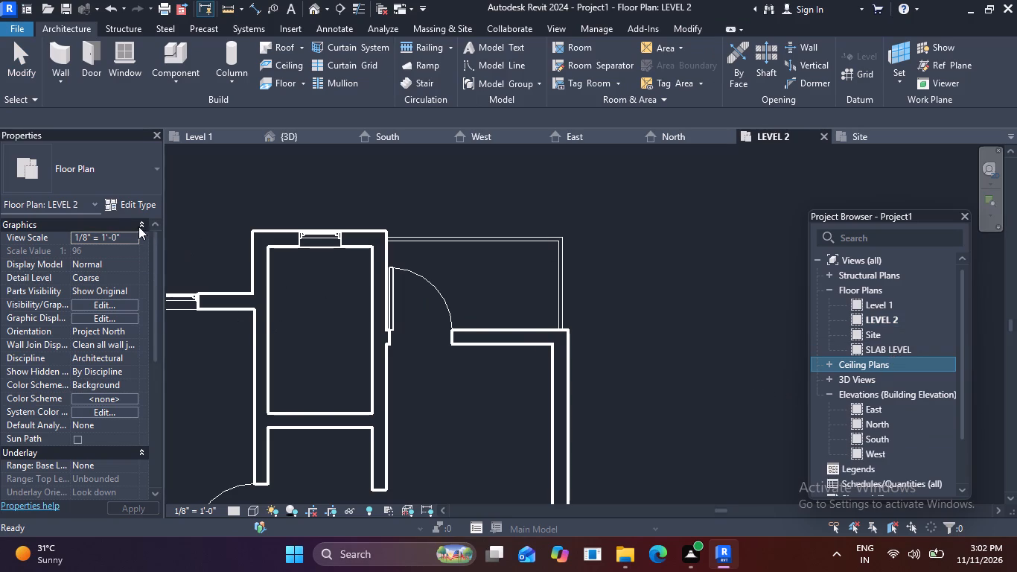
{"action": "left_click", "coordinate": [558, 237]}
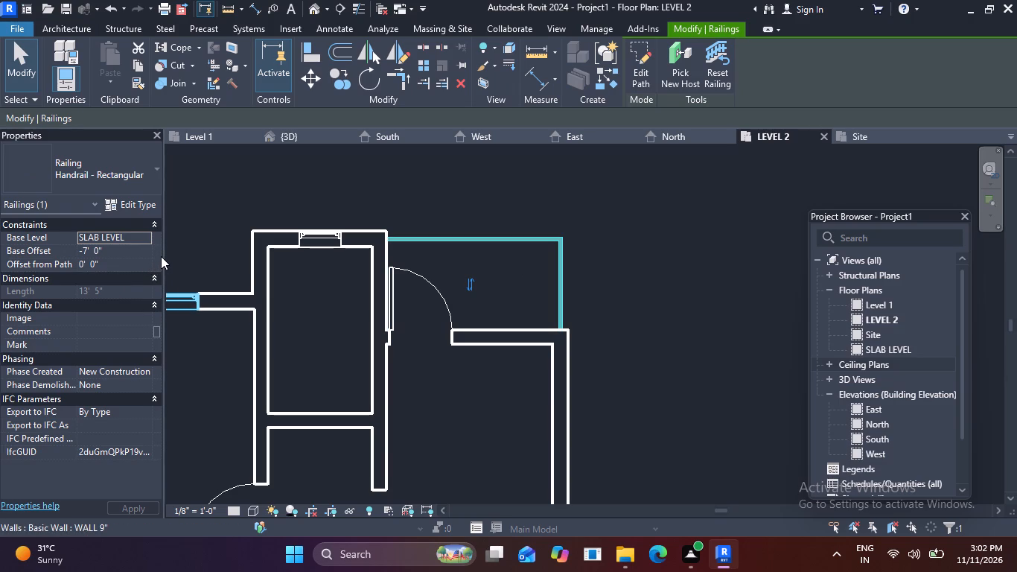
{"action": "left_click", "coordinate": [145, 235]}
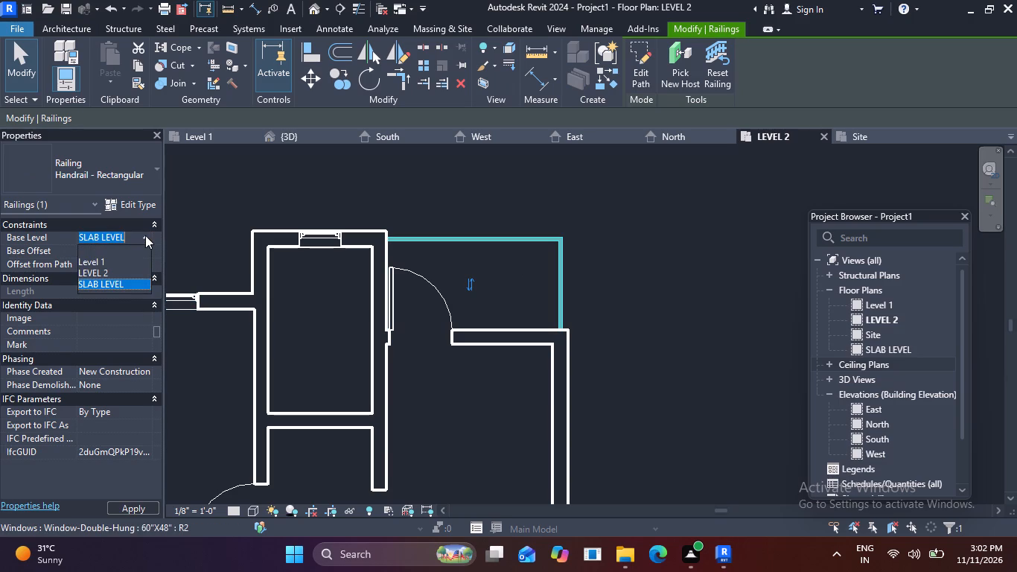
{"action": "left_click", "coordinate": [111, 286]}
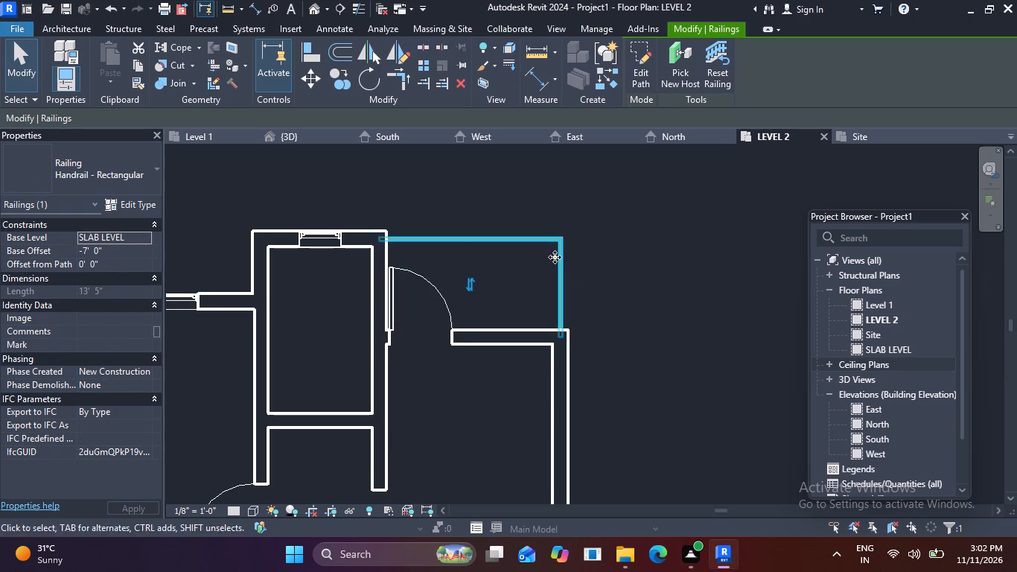
Delete the railing around the north-east corner in the LEVEL 2 floor plan.
{"action": "scroll", "coordinate": [550, 250], "scroll_direction": "up", "scroll_amount": 5}
{"action": "left_click", "coordinate": [567, 232]}
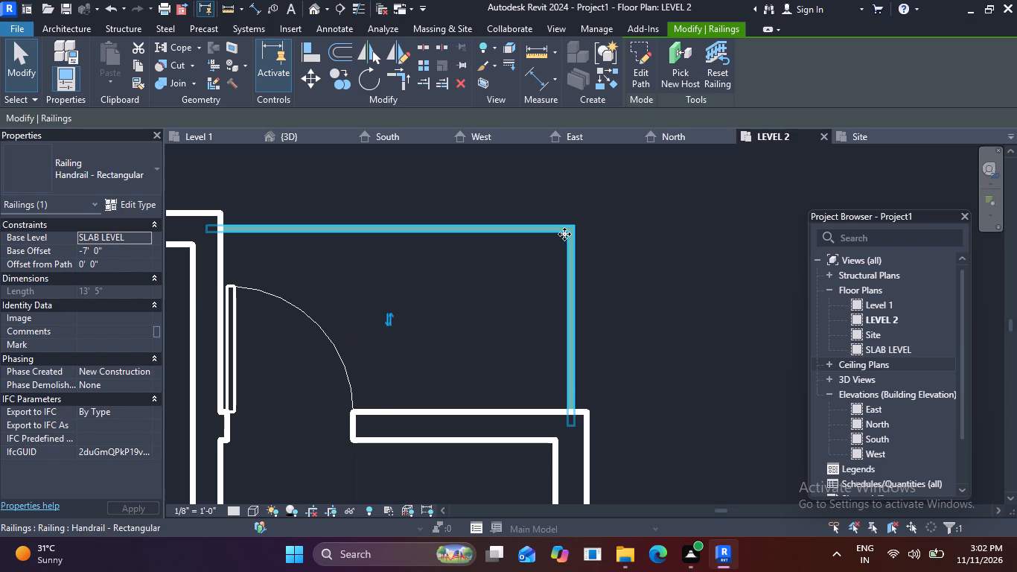
{"action": "key", "text": "Delete"}
{"action": "key", "text": "BackSpace"}
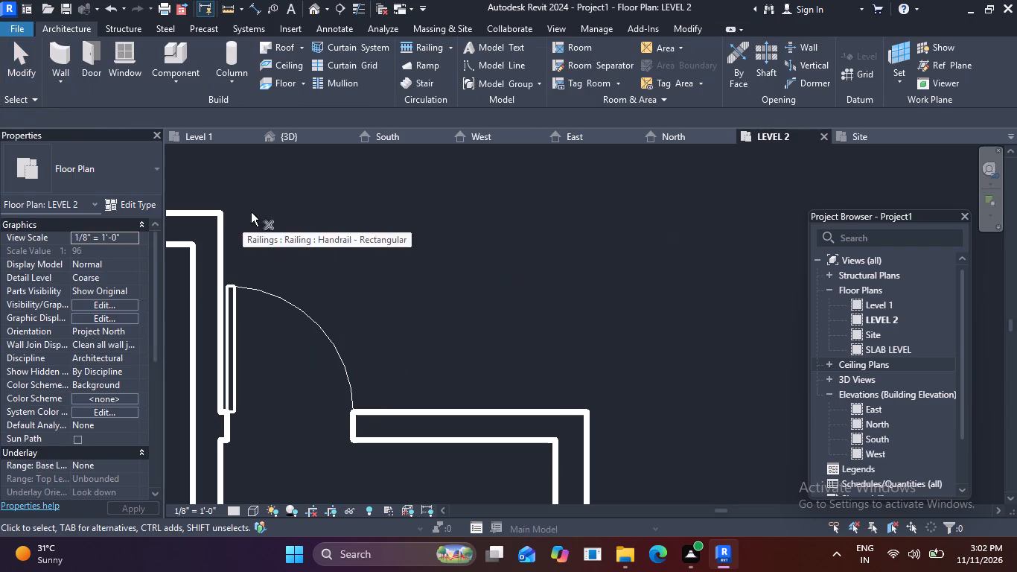
{"action": "scroll", "coordinate": [294, 221], "scroll_direction": "down", "scroll_amount": 2}
{"action": "middle_click_drag", "start_coordinate": [358, 241], "coordinate": [580, 284]}
{"action": "key", "text": "Escape"}
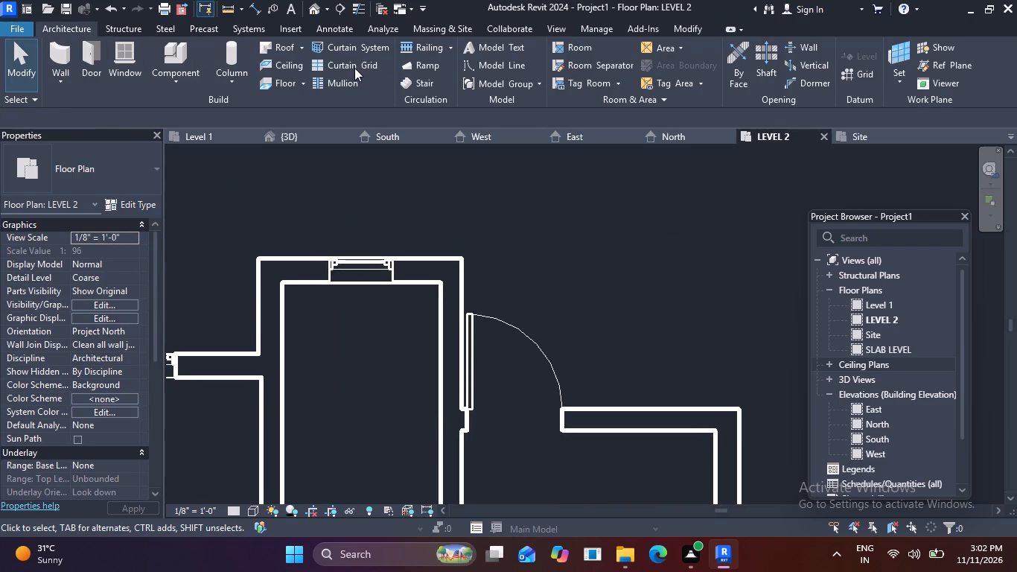
Start a new railing and sketch two path lines: 6'-9" east from the small north room, 3'-9" north from the north-east room's corner.
{"action": "left_click", "coordinate": [408, 50]}
{"action": "middle_click_drag", "start_coordinate": [509, 286], "coordinate": [441, 238]}
{"action": "scroll", "coordinate": [508, 285], "scroll_direction": "up", "scroll_amount": 1}
{"action": "left_click", "coordinate": [371, 220]}
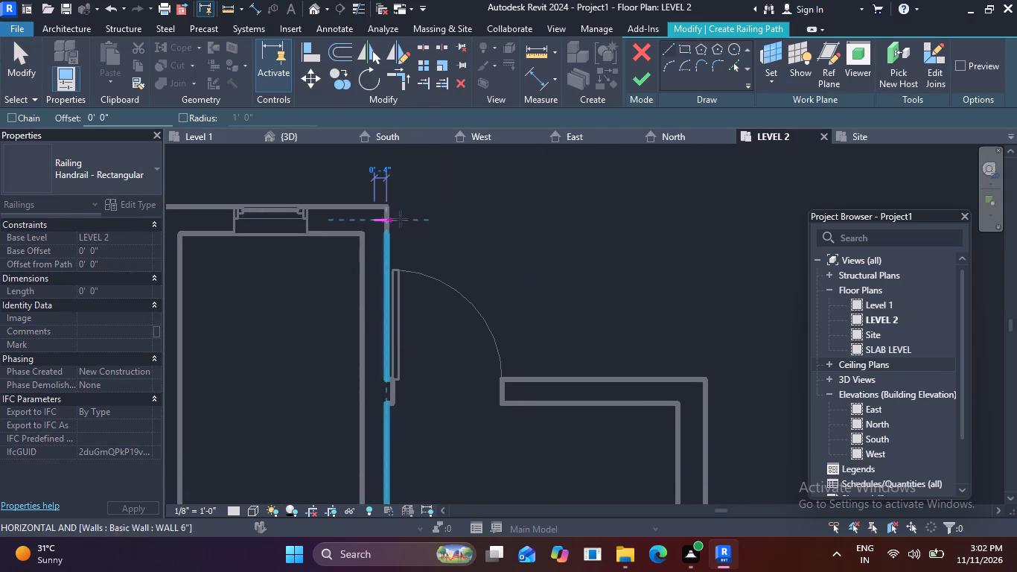
{"action": "left_click", "coordinate": [621, 216]}
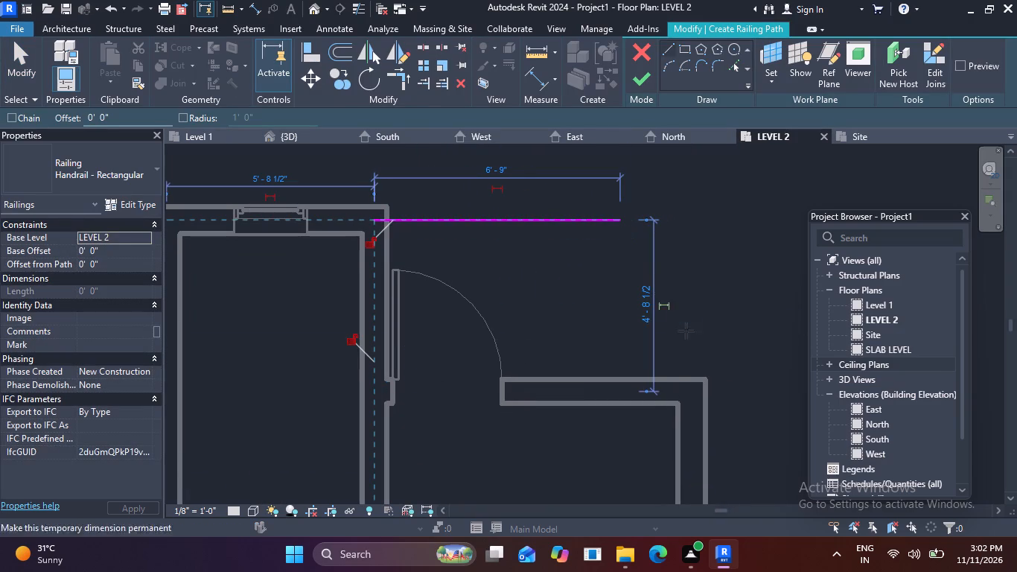
{"action": "left_click", "coordinate": [693, 391]}
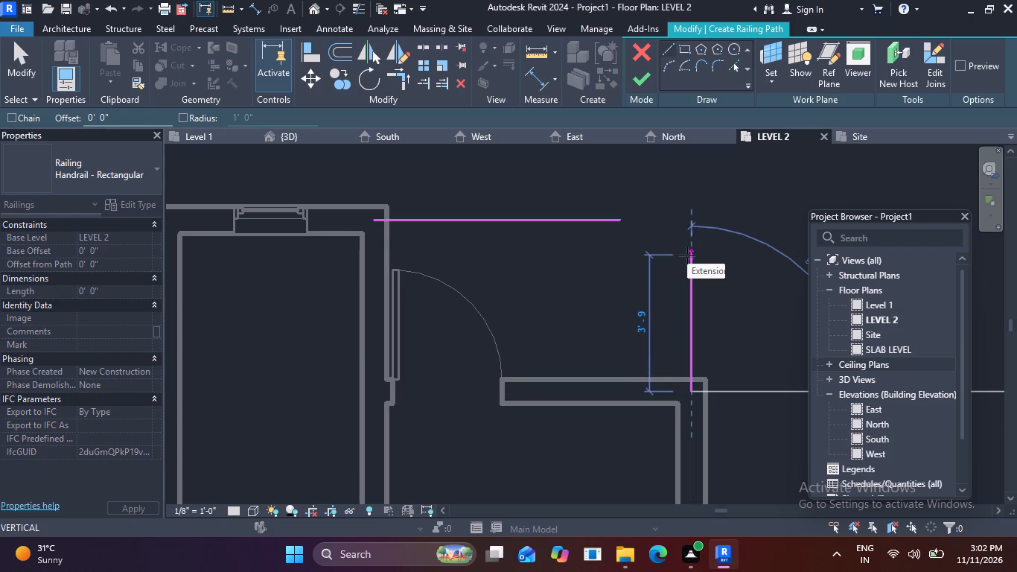
{"action": "left_click", "coordinate": [687, 255]}
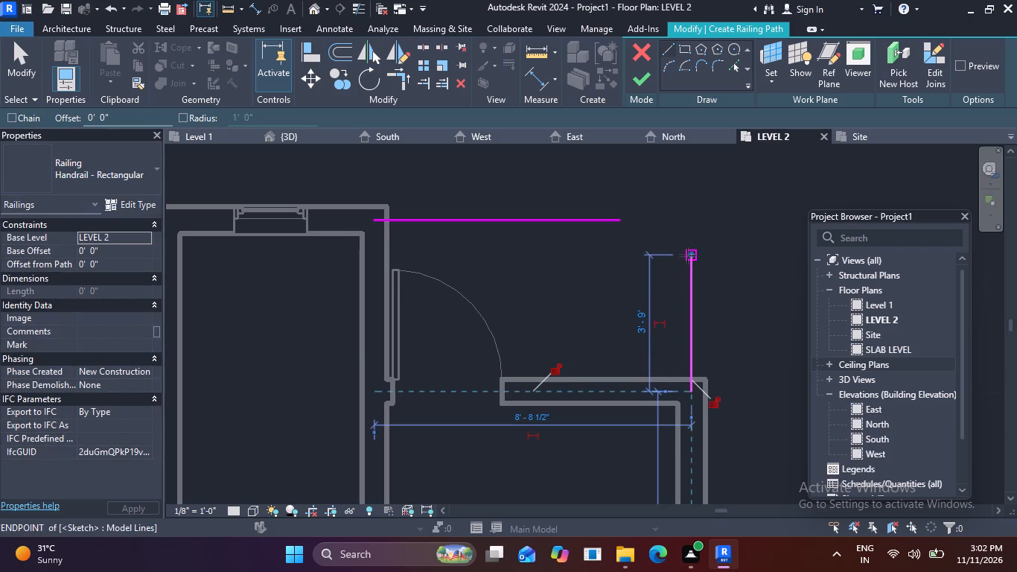
{"action": "key", "text": "Escape"}
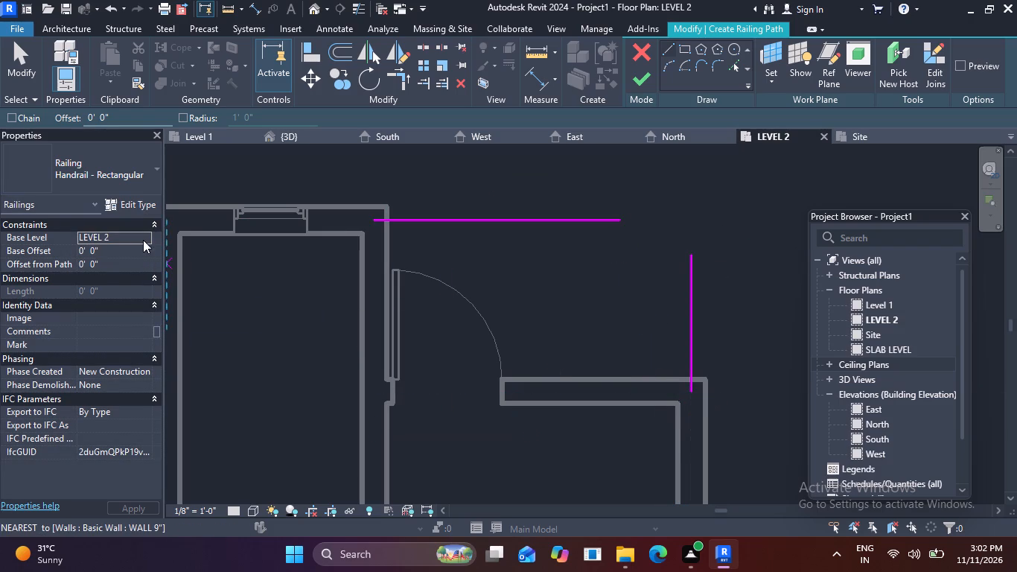
Set the new railing's base level to SLAB LEVEL.
{"action": "left_click", "coordinate": [143, 239]}
{"action": "left_click", "coordinate": [117, 283]}
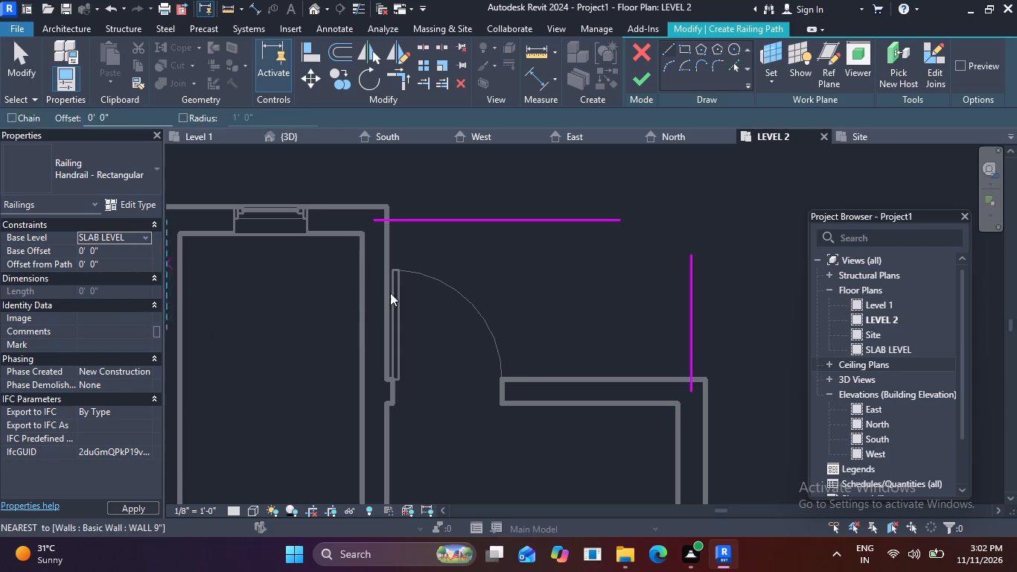
Trim and extend the two new railing path lines to meet at the north-east corner.
{"action": "left_click", "coordinate": [401, 78]}
{"action": "left_click", "coordinate": [587, 214]}
{"action": "left_click", "coordinate": [695, 285]}
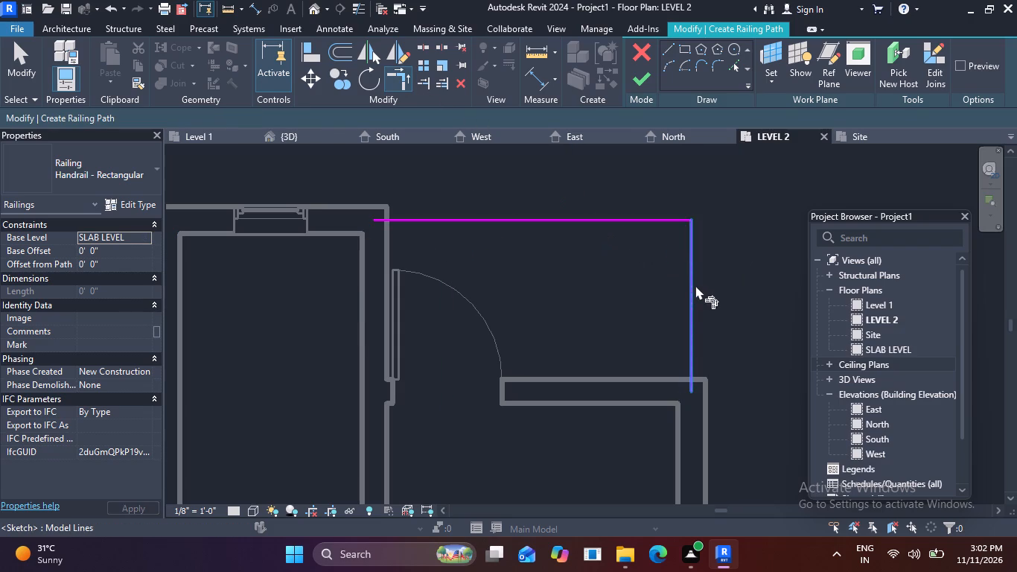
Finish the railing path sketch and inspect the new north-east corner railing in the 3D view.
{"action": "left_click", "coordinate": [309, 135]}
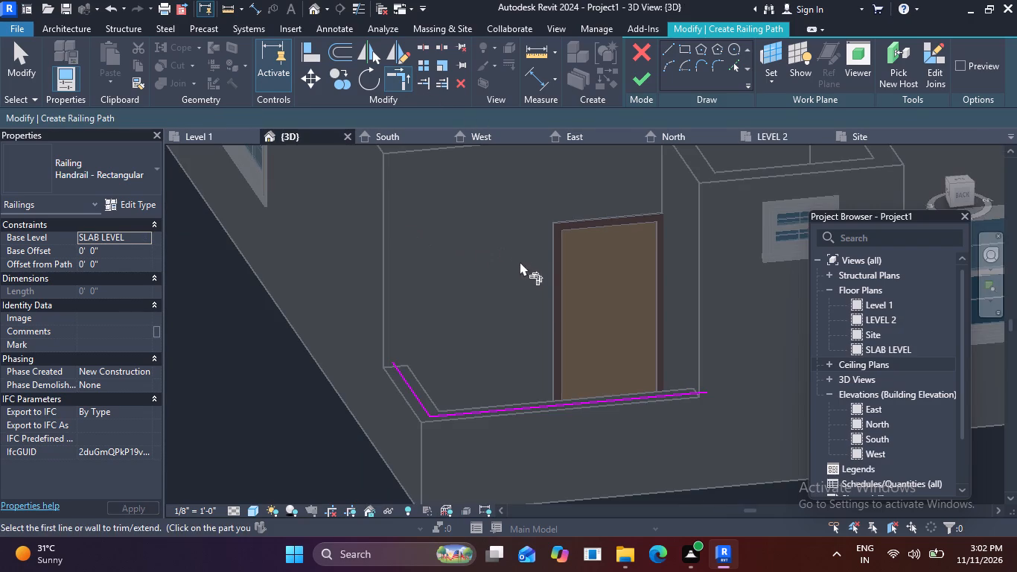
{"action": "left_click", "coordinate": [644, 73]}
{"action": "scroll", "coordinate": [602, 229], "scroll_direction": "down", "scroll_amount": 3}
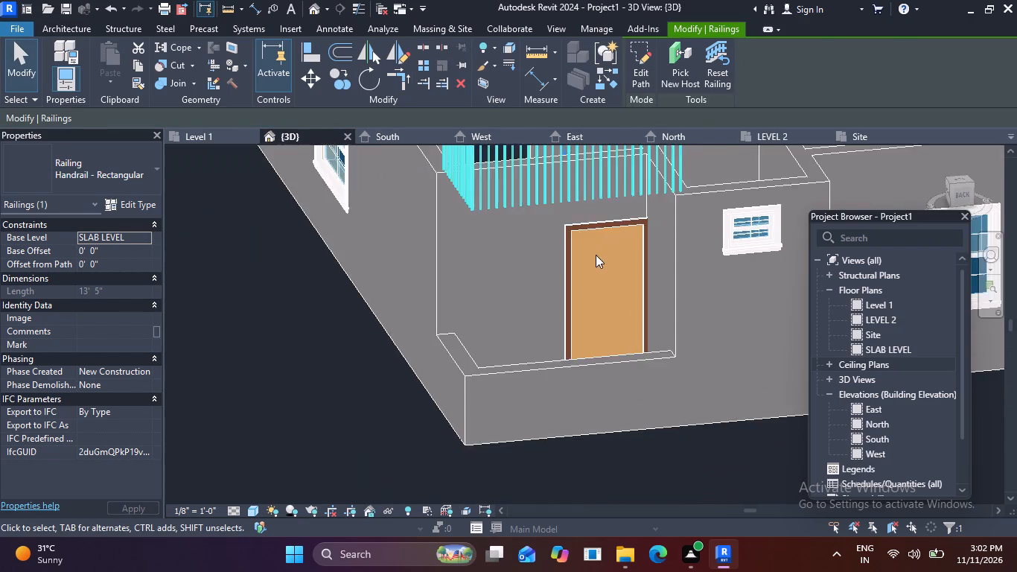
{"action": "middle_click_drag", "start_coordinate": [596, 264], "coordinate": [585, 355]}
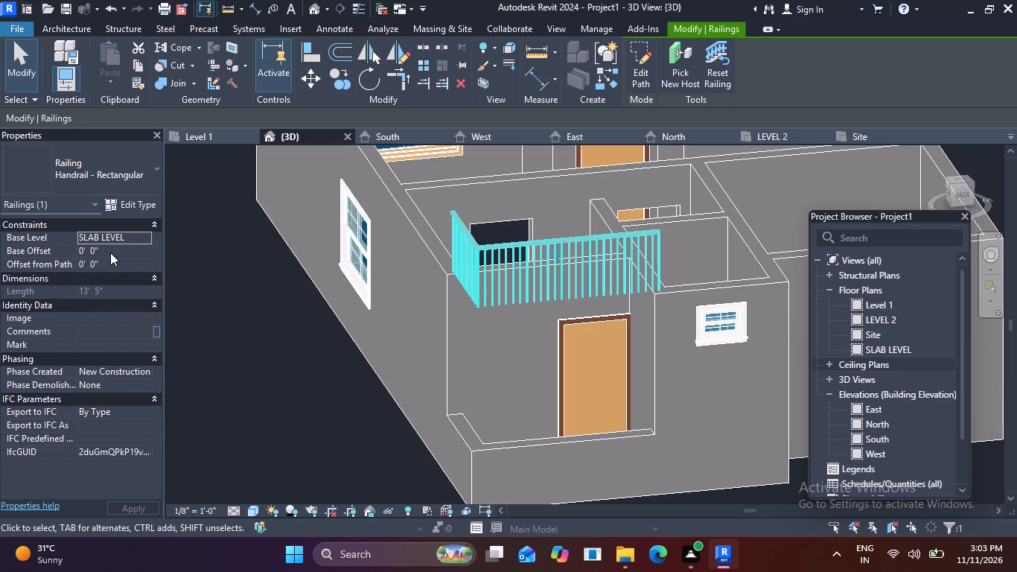
Delete the new Handrail - Rectangular railing at the north-east corner.
{"action": "left_click", "coordinate": [497, 262]}
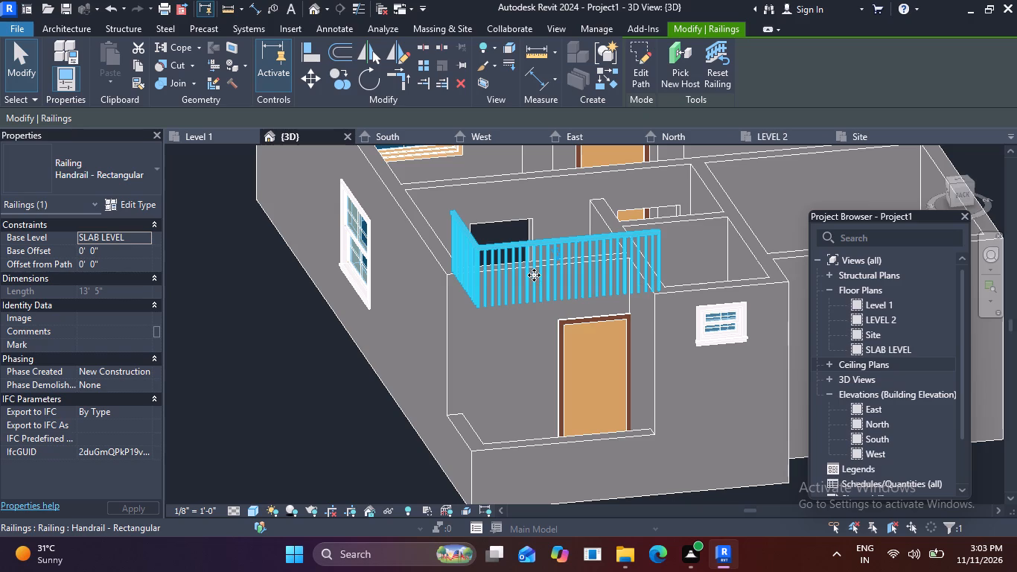
{"action": "key", "text": "Delete"}
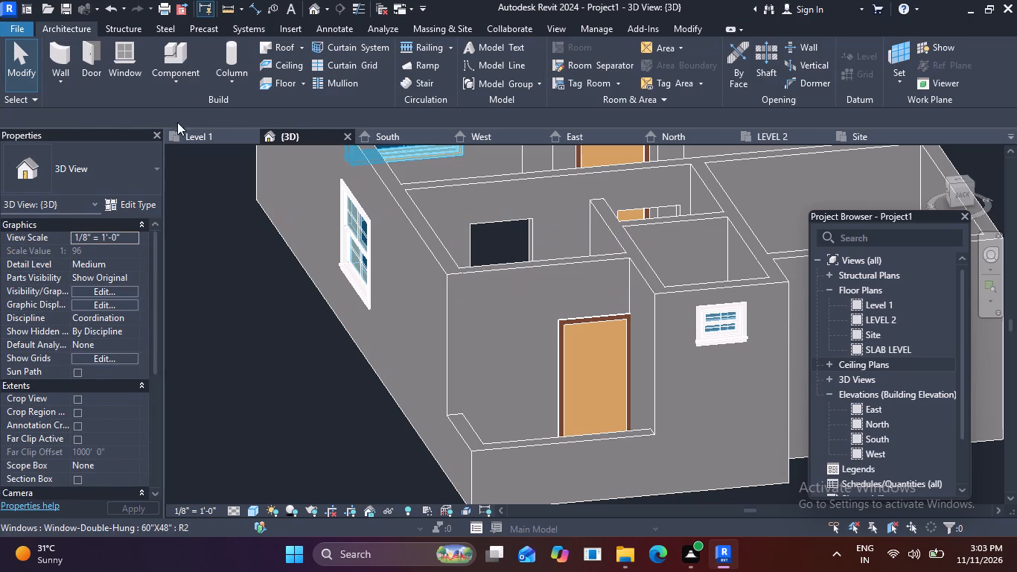
Switch to the LEVEL 2 floor plan.
{"action": "left_click", "coordinate": [781, 136]}
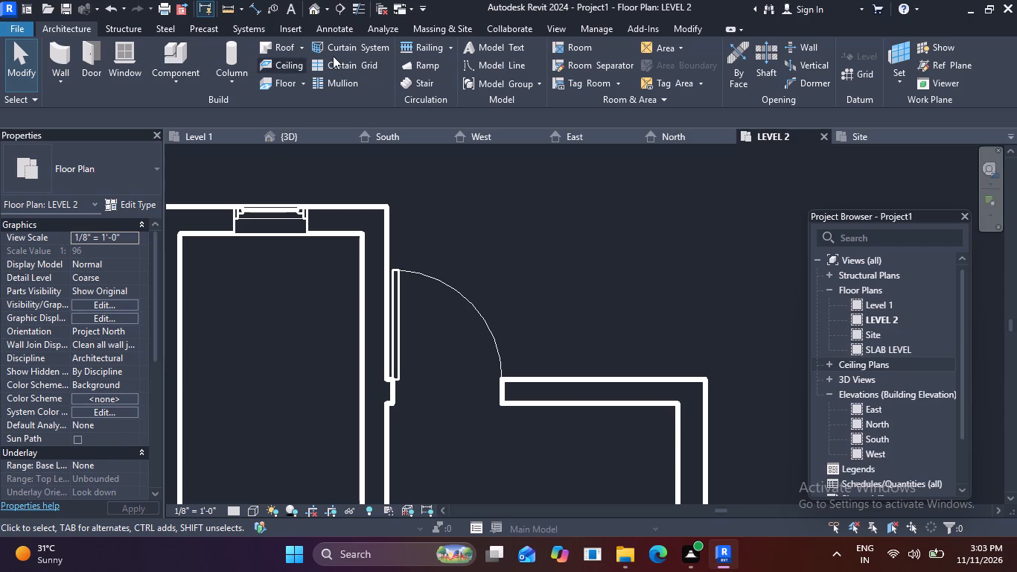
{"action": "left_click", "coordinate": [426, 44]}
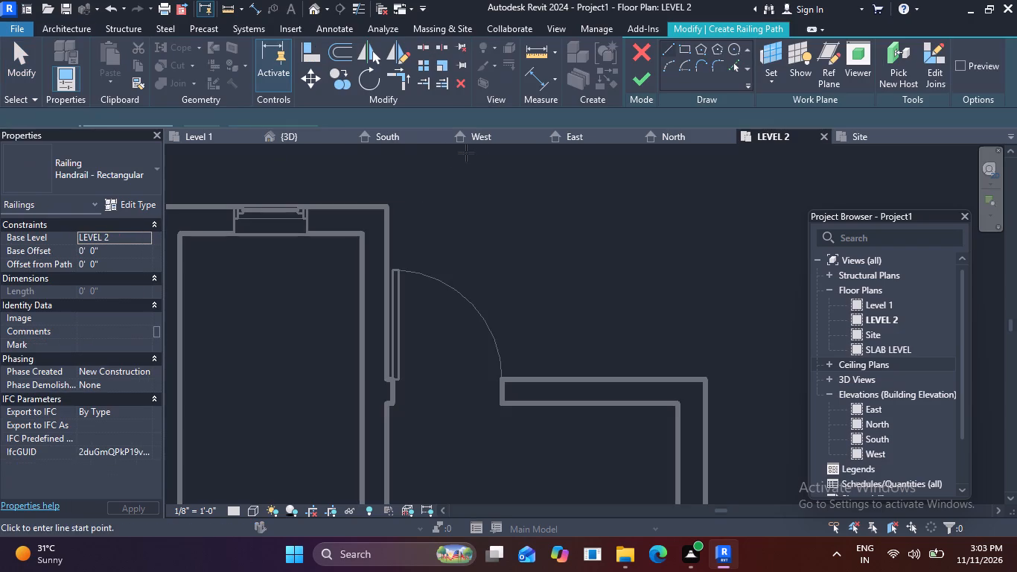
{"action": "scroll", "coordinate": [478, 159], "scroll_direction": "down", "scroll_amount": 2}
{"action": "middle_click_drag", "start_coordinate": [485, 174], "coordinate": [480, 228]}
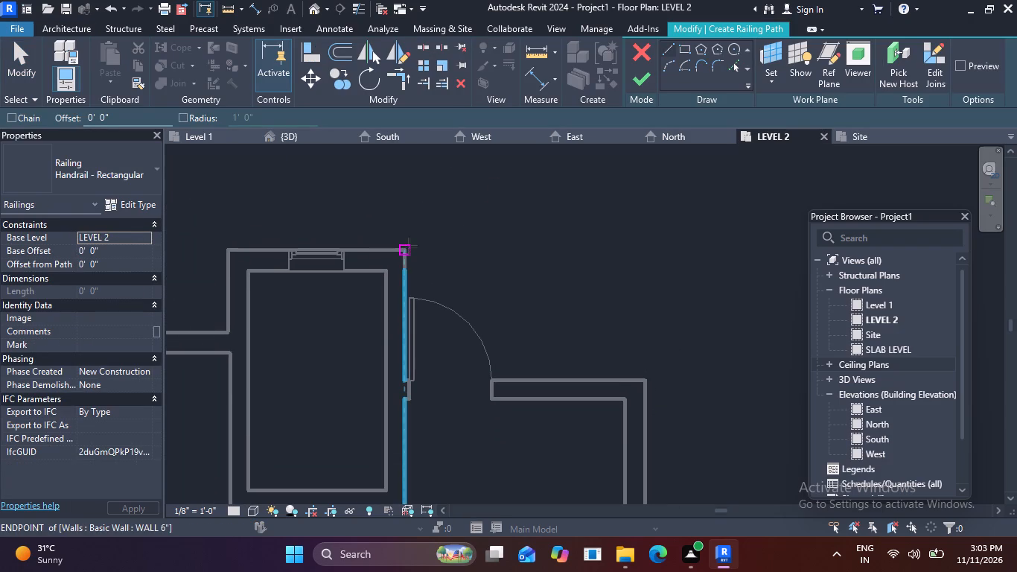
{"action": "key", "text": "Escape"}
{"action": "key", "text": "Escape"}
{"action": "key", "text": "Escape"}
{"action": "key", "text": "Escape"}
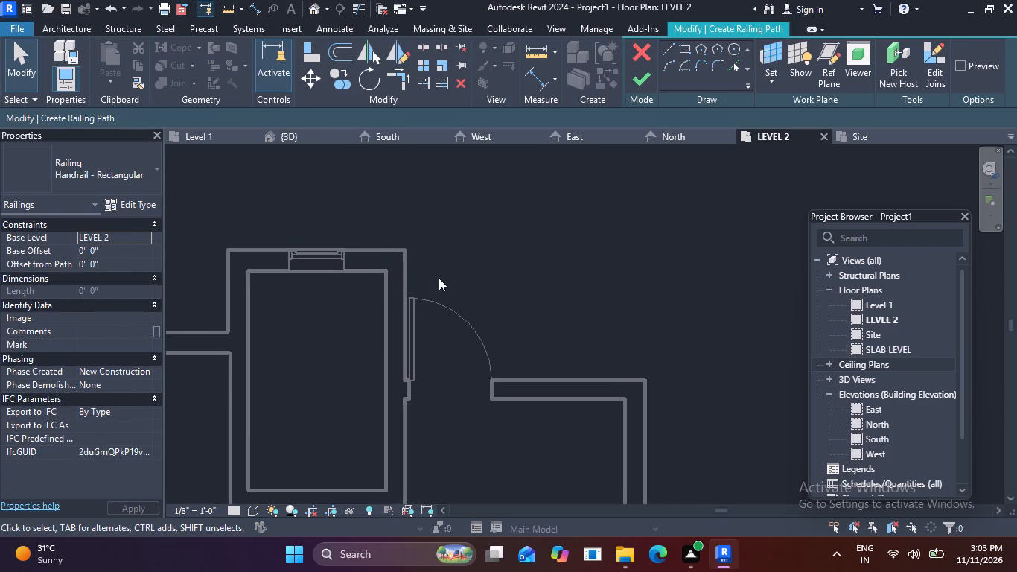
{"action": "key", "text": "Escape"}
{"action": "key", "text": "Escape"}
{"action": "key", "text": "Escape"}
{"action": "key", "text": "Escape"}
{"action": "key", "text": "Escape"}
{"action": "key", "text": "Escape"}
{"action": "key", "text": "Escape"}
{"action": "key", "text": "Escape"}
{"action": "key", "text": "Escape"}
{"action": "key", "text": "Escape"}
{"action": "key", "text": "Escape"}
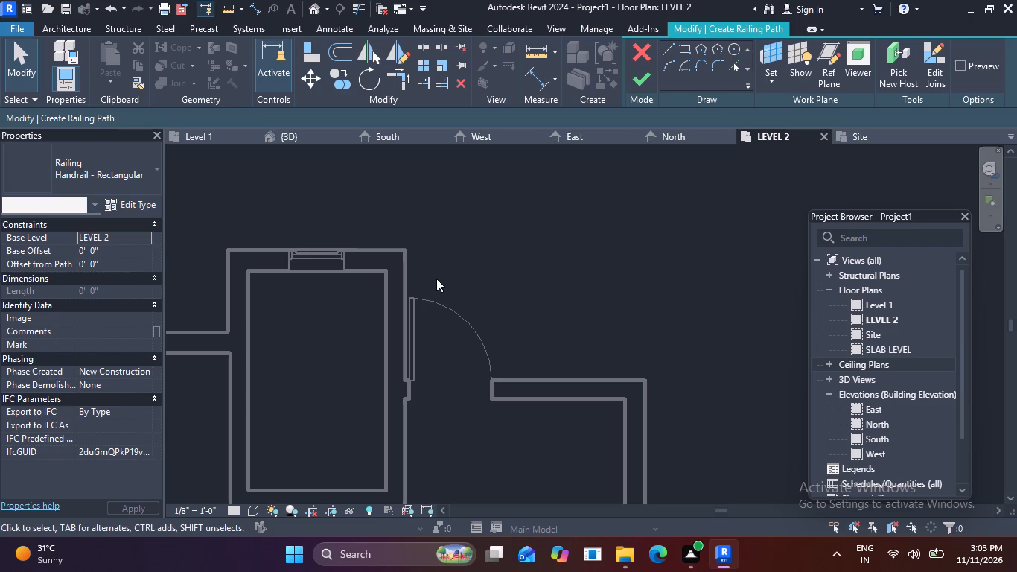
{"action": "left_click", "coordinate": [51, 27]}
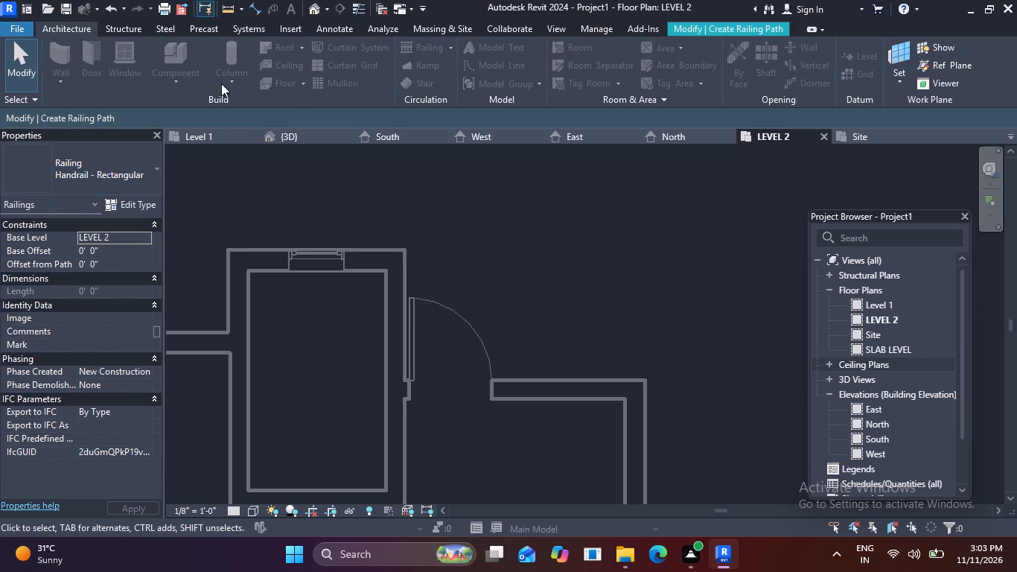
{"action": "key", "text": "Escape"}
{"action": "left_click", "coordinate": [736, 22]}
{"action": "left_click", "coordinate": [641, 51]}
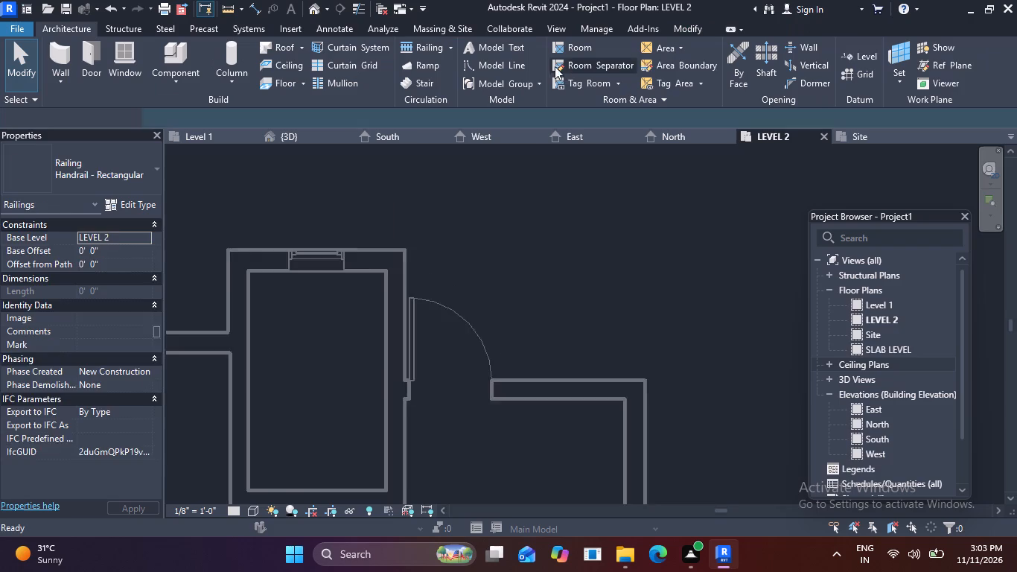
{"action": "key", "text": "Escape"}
Draw two Thin Lines detail lines: one east from the small north room's corner, one north from the north-east room's corner.
{"action": "left_click", "coordinate": [69, 28]}
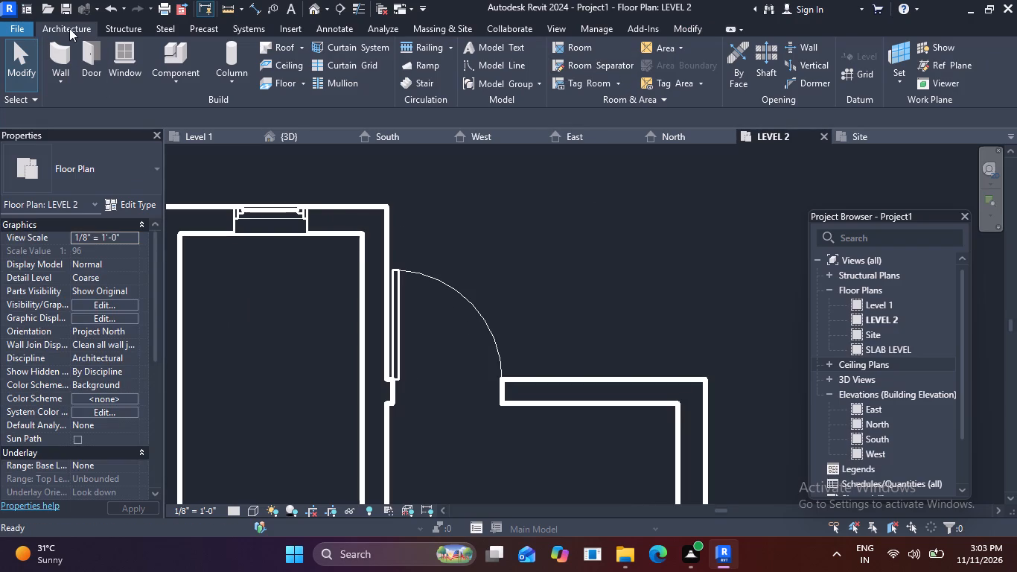
{"action": "left_click", "coordinate": [337, 28]}
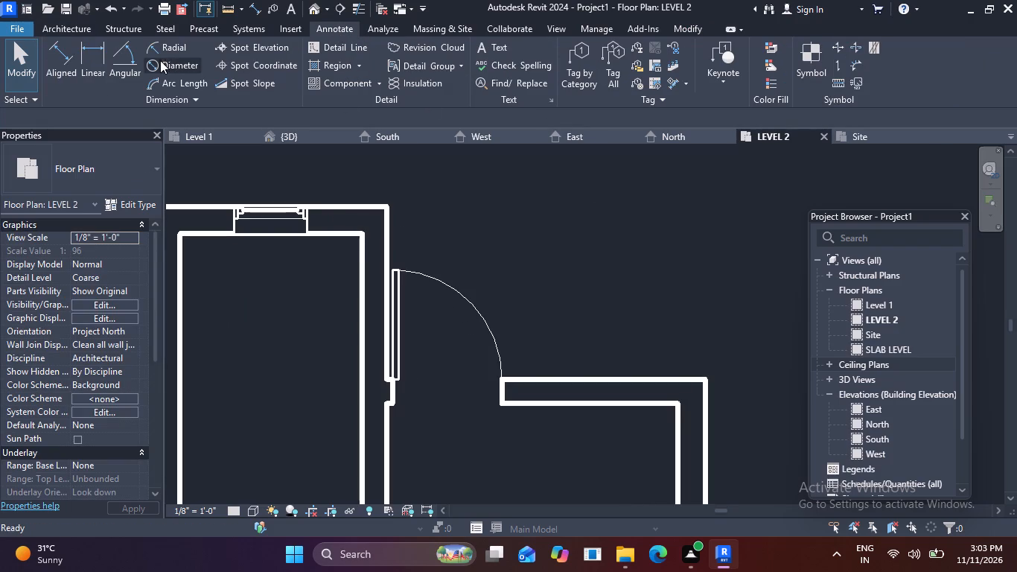
{"action": "left_click", "coordinate": [331, 45]}
{"action": "scroll", "coordinate": [410, 209], "scroll_direction": "up", "scroll_amount": 3}
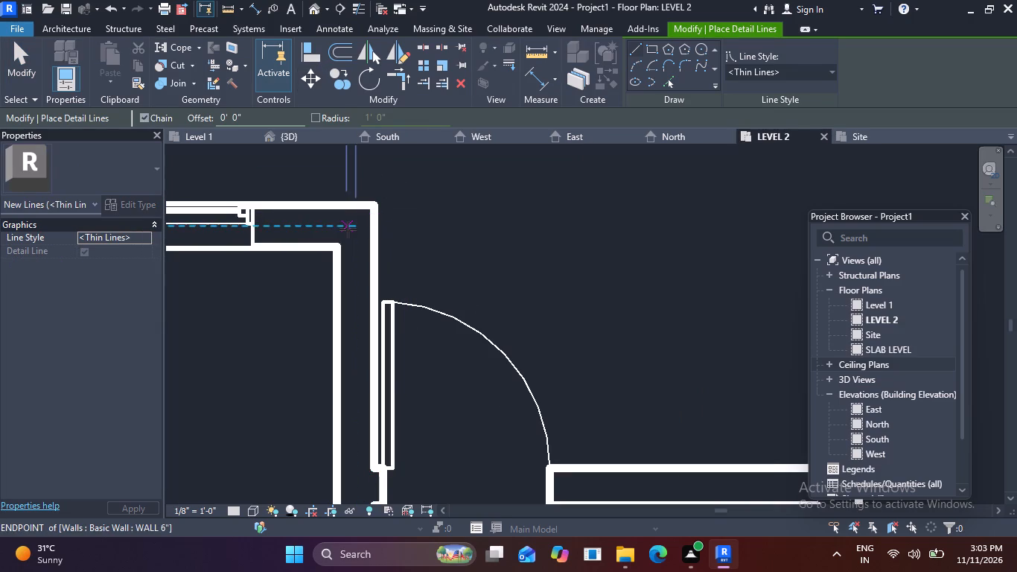
{"action": "left_click", "coordinate": [354, 226]}
{"action": "scroll", "coordinate": [523, 235], "scroll_direction": "down", "scroll_amount": 2}
{"action": "middle_click_drag", "start_coordinate": [538, 239], "coordinate": [425, 203]}
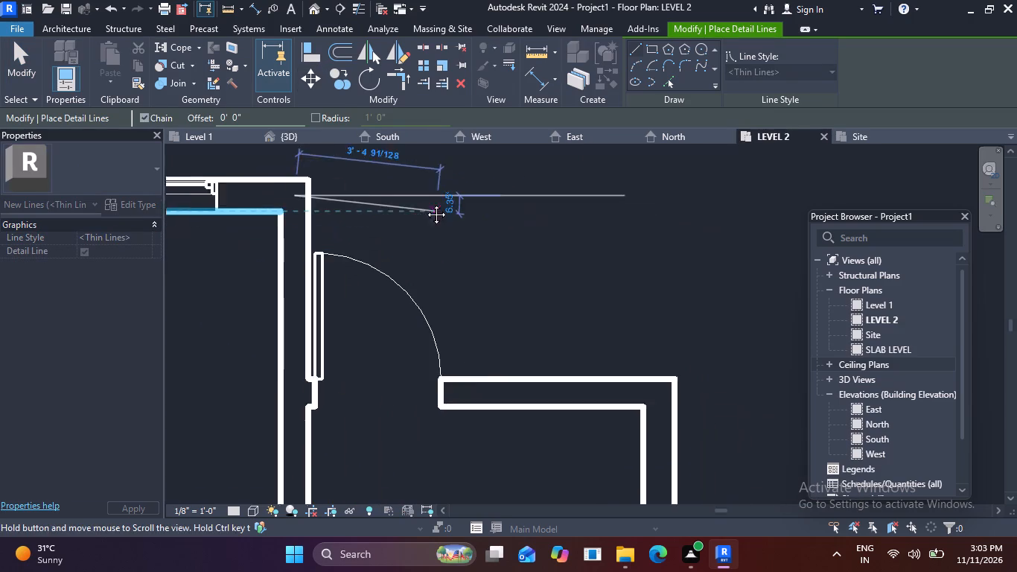
{"action": "middle_click_drag", "start_coordinate": [425, 203], "coordinate": [380, 192]}
{"action": "left_click", "coordinate": [450, 185]}
{"action": "key", "text": "space"}
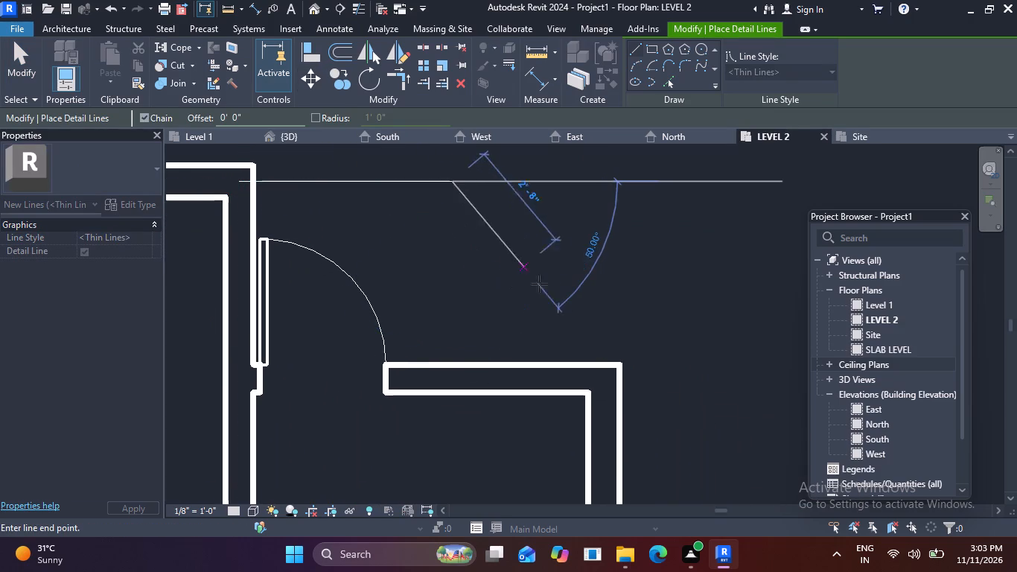
{"action": "key", "text": "Escape"}
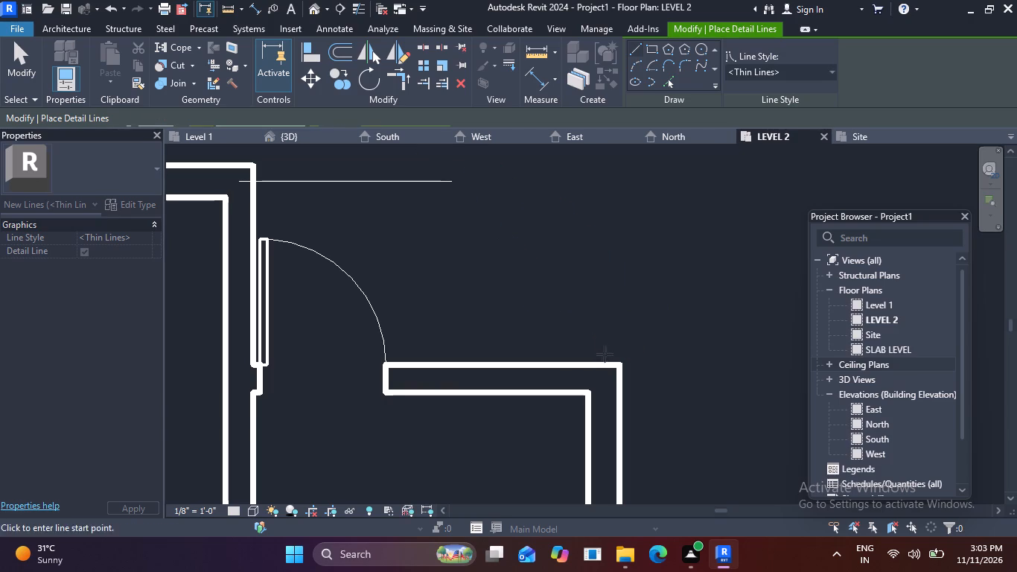
{"action": "left_click", "coordinate": [604, 381]}
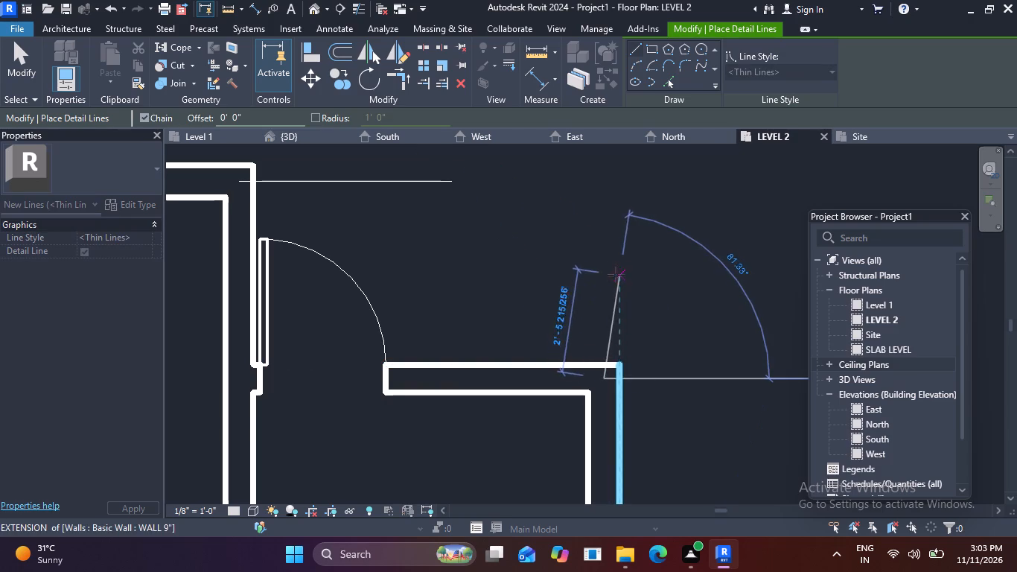
{"action": "left_click", "coordinate": [602, 250]}
{"action": "key", "text": "Escape"}
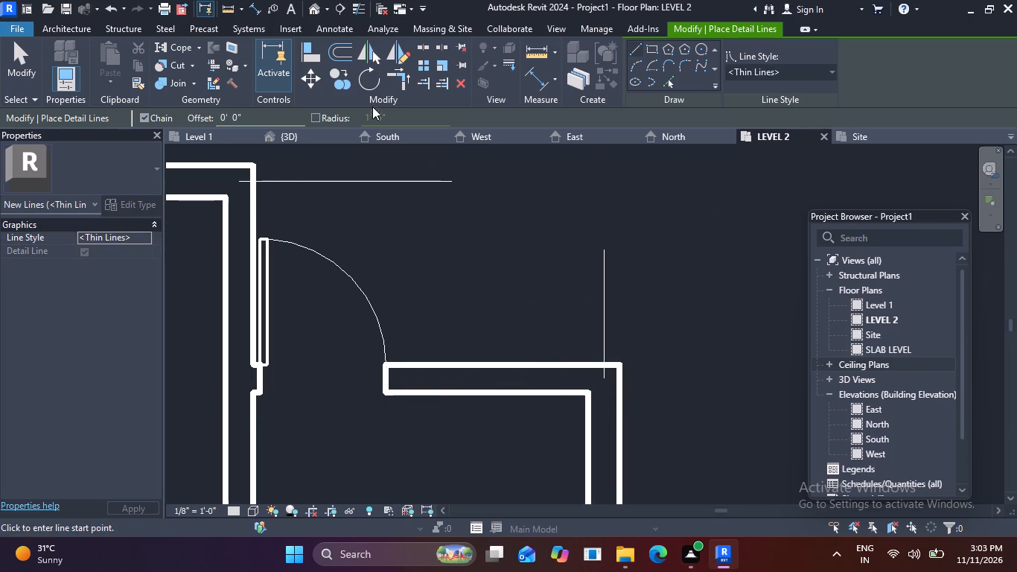
Trim and extend the two detail lines to meet at the north-east corner.
{"action": "left_click", "coordinate": [402, 78]}
{"action": "left_click", "coordinate": [421, 180]}
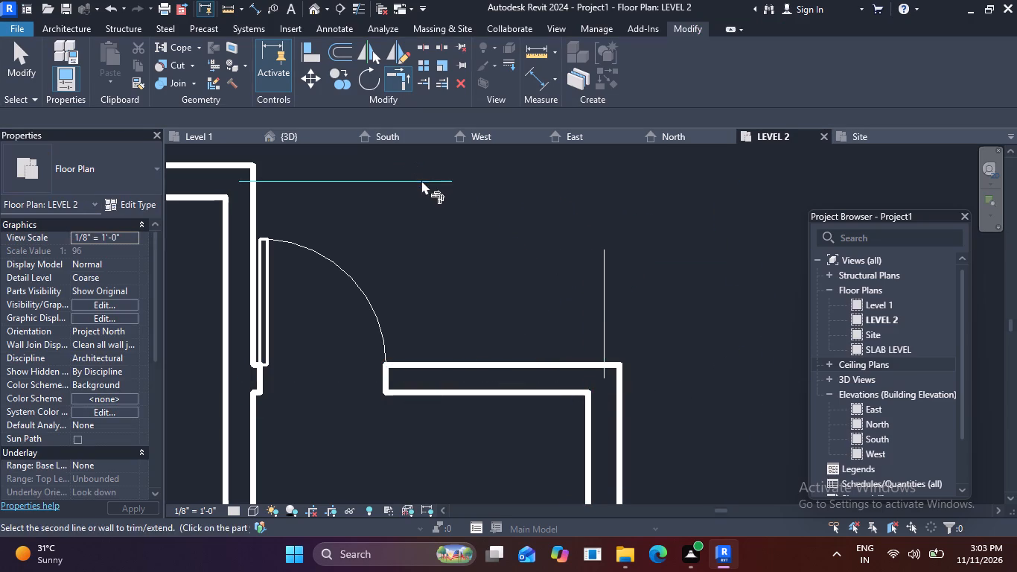
{"action": "left_click", "coordinate": [605, 294]}
{"action": "key", "text": "Escape"}
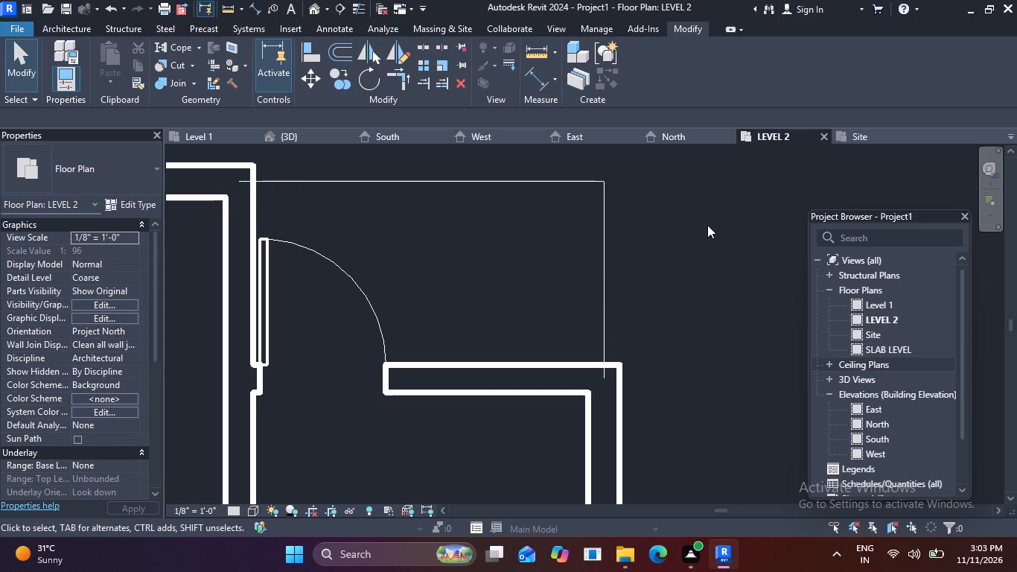
{"action": "scroll", "coordinate": [707, 225], "scroll_direction": "down", "scroll_amount": 2}
{"action": "middle_click_drag", "start_coordinate": [697, 242], "coordinate": [675, 322]}
{"action": "key", "text": "Escape"}
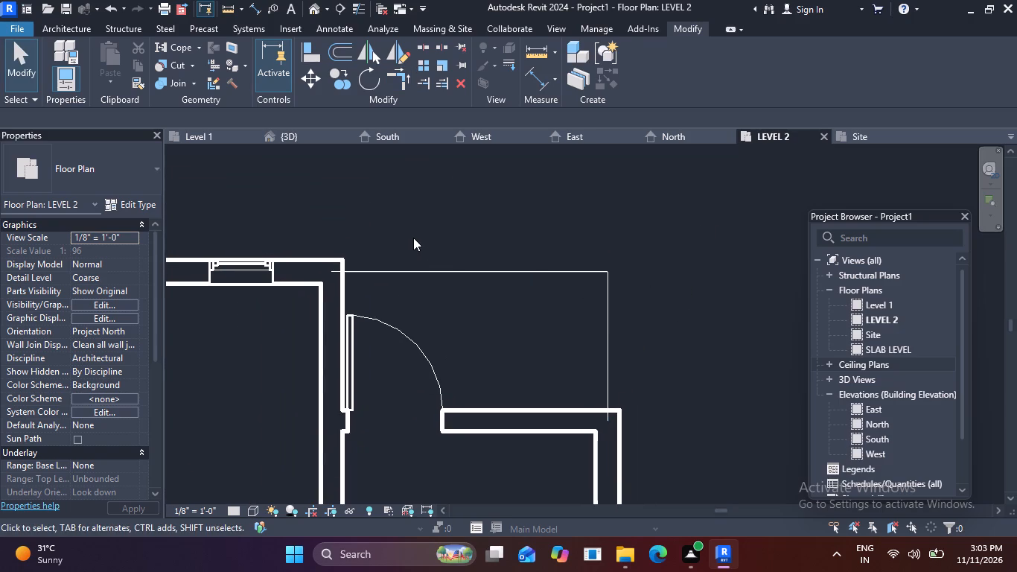
{"action": "key", "text": "Escape"}
{"action": "key", "text": "Escape"}
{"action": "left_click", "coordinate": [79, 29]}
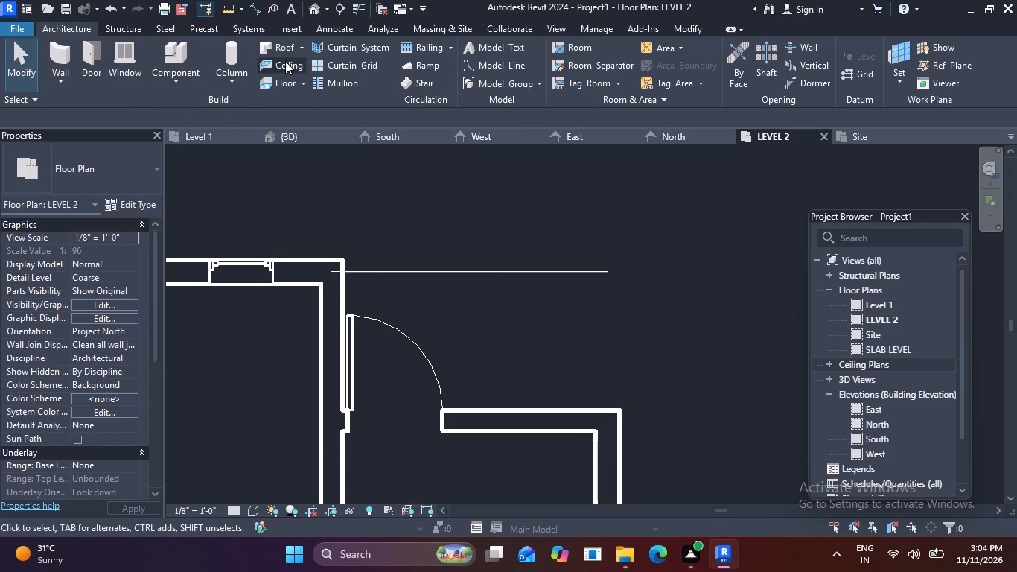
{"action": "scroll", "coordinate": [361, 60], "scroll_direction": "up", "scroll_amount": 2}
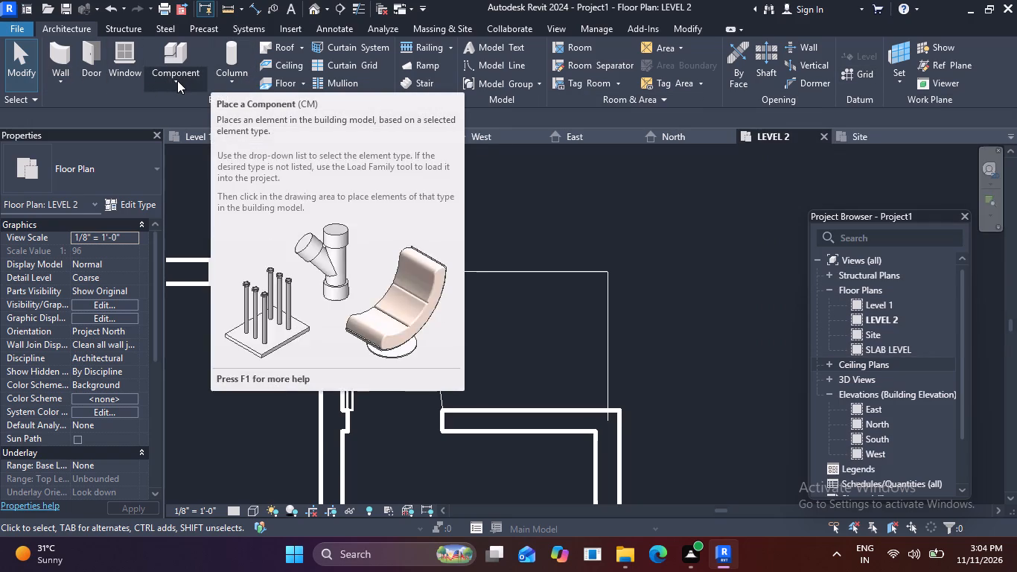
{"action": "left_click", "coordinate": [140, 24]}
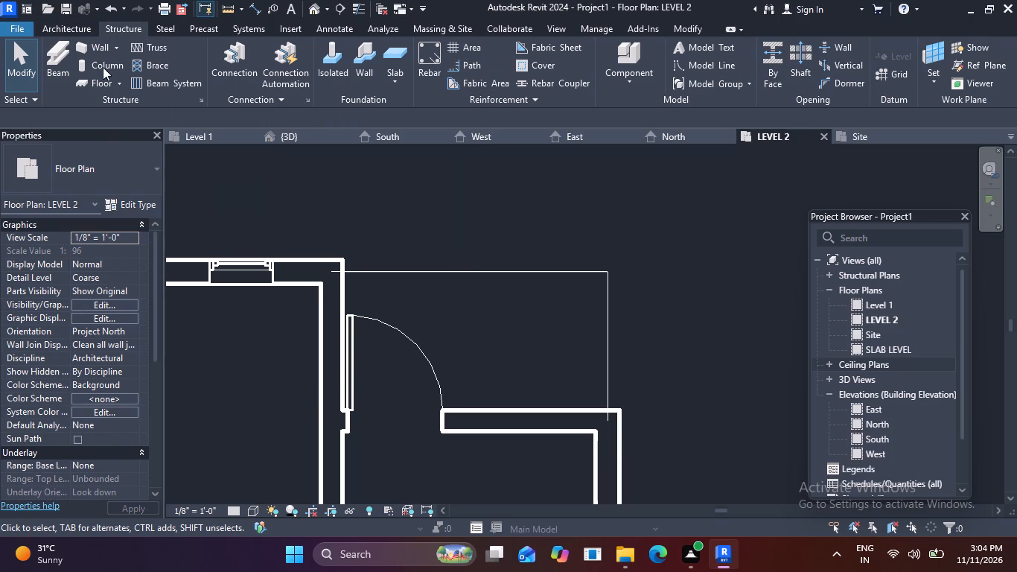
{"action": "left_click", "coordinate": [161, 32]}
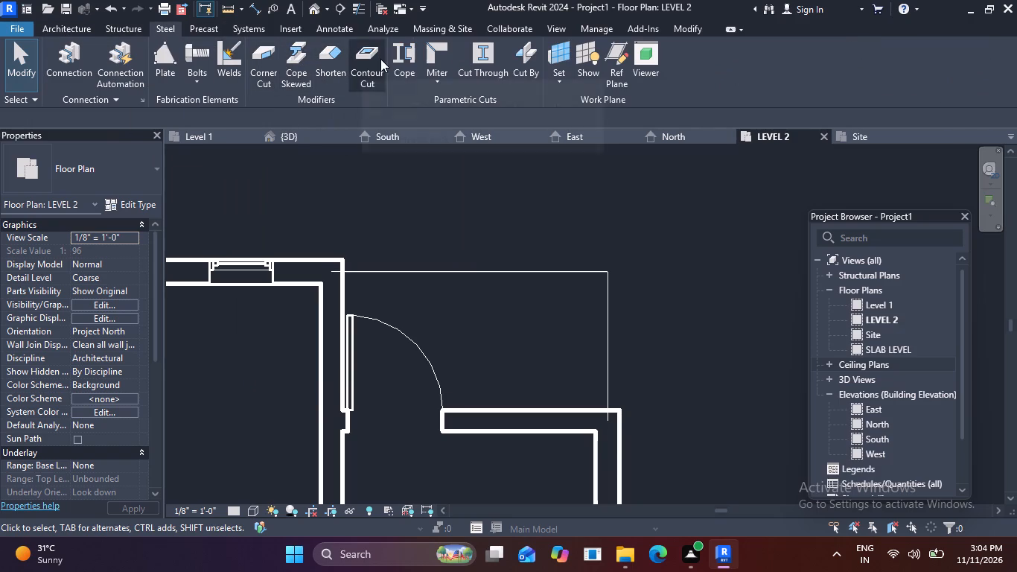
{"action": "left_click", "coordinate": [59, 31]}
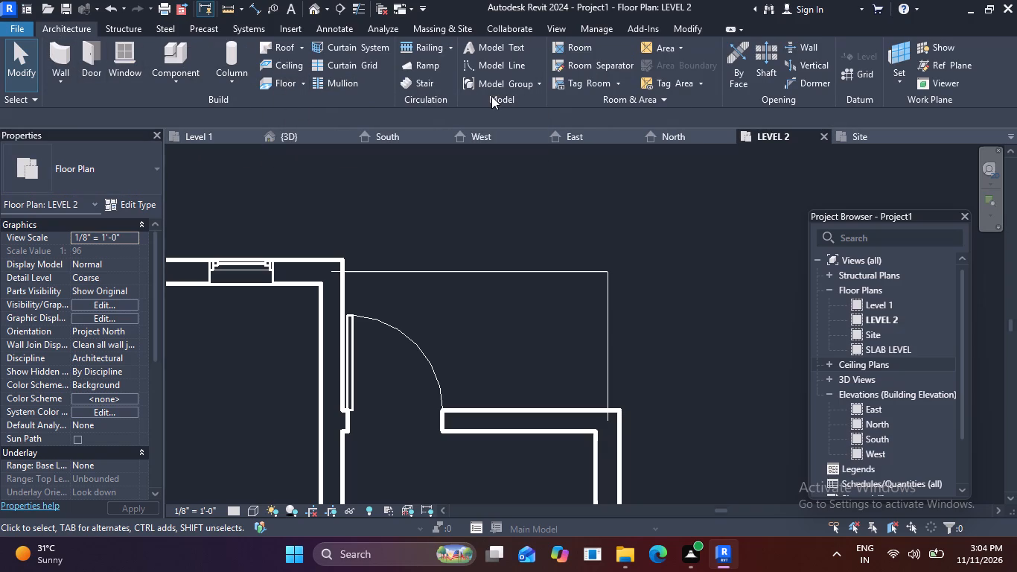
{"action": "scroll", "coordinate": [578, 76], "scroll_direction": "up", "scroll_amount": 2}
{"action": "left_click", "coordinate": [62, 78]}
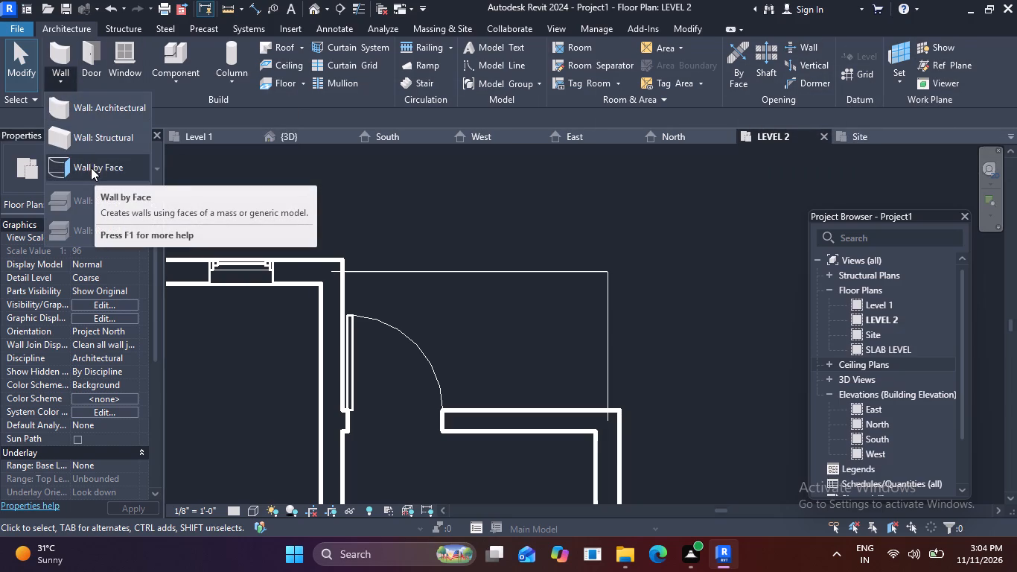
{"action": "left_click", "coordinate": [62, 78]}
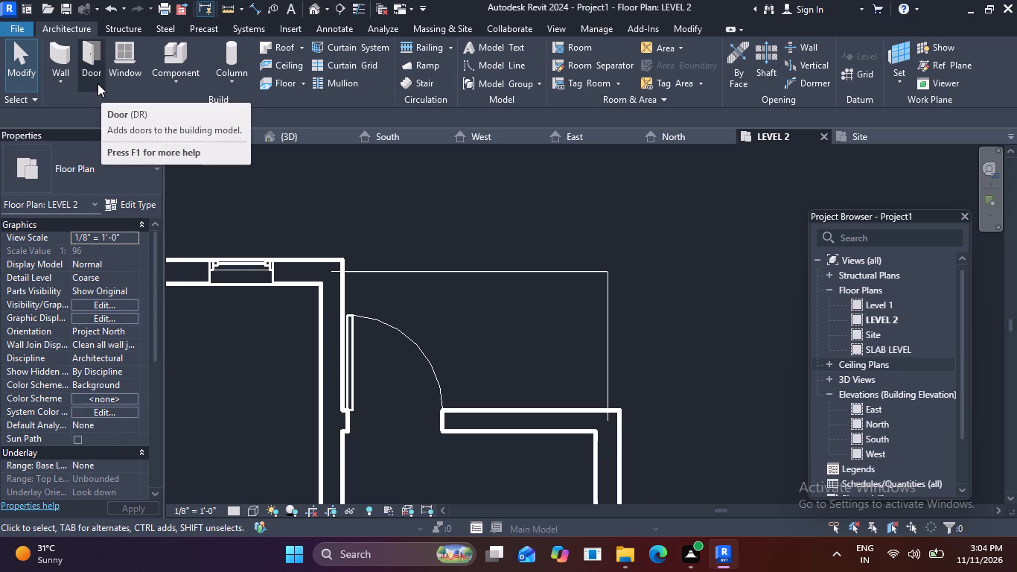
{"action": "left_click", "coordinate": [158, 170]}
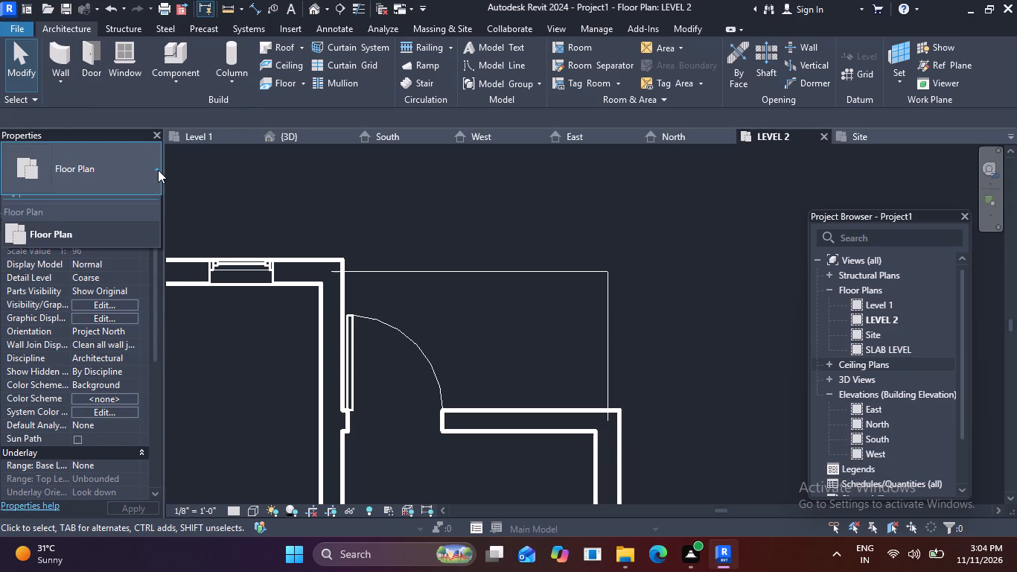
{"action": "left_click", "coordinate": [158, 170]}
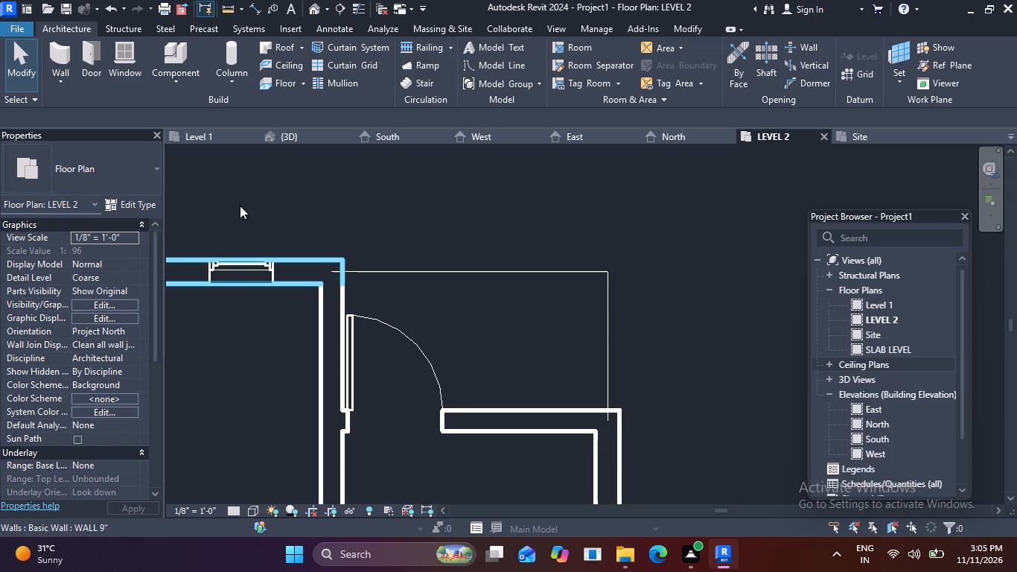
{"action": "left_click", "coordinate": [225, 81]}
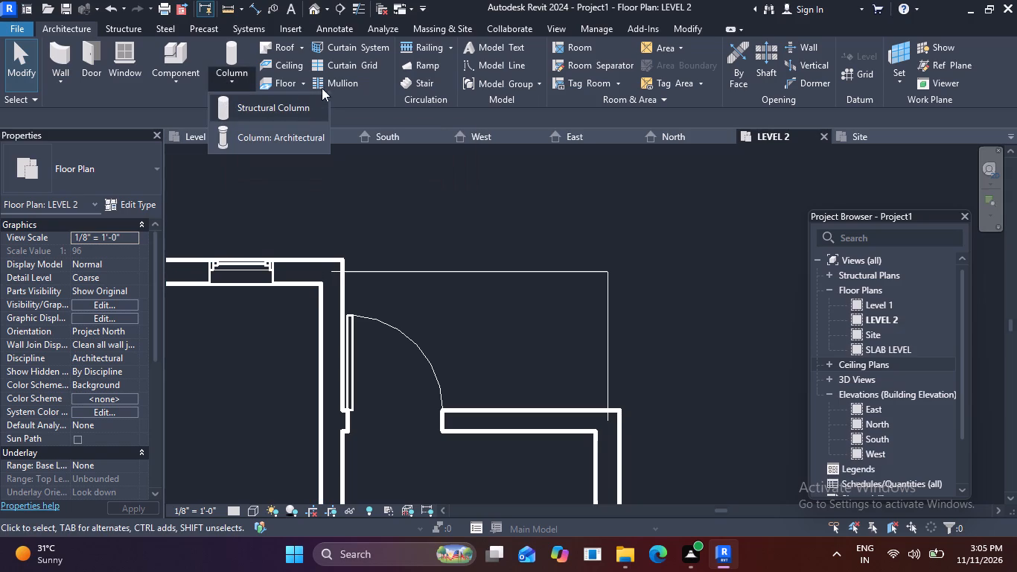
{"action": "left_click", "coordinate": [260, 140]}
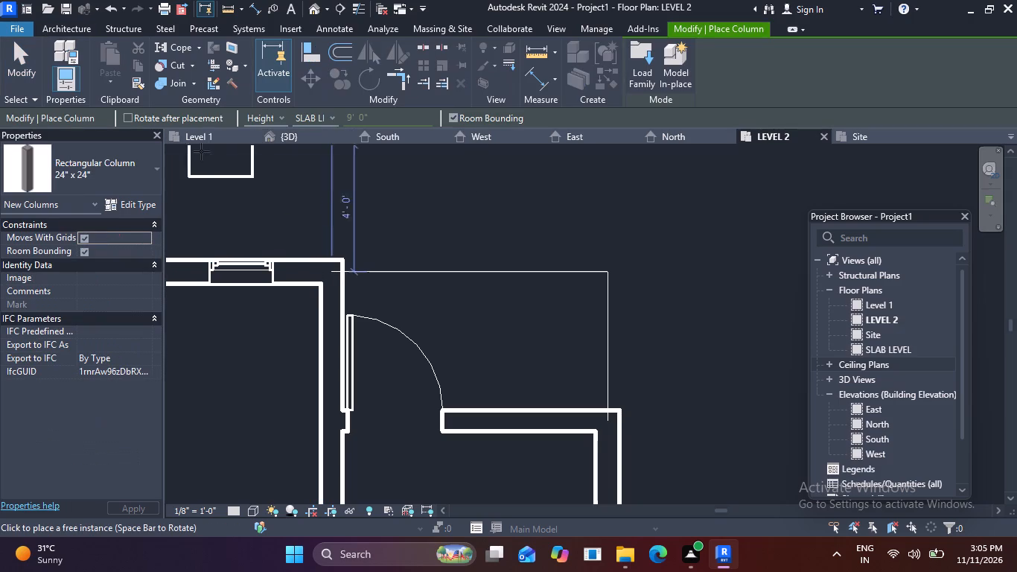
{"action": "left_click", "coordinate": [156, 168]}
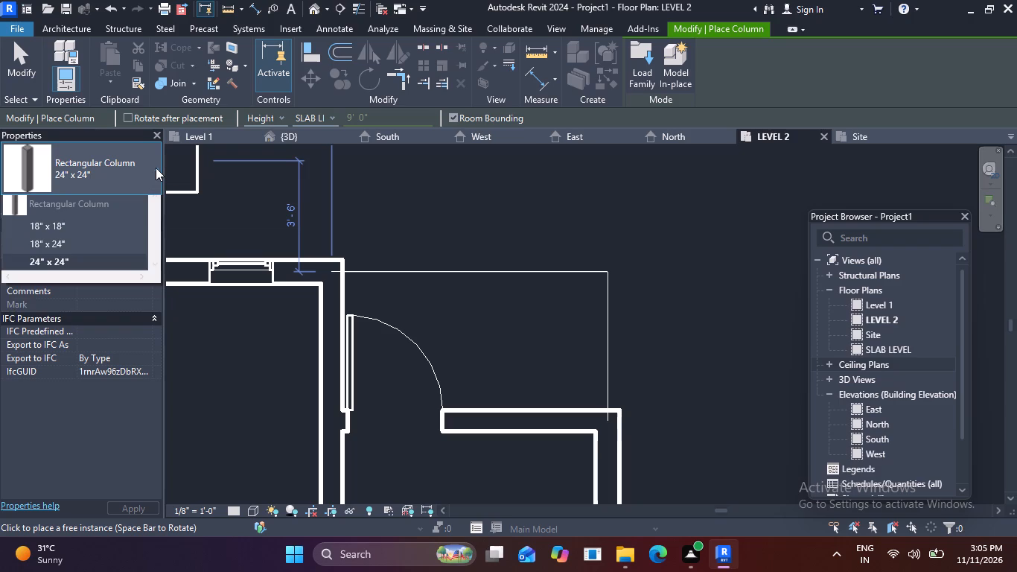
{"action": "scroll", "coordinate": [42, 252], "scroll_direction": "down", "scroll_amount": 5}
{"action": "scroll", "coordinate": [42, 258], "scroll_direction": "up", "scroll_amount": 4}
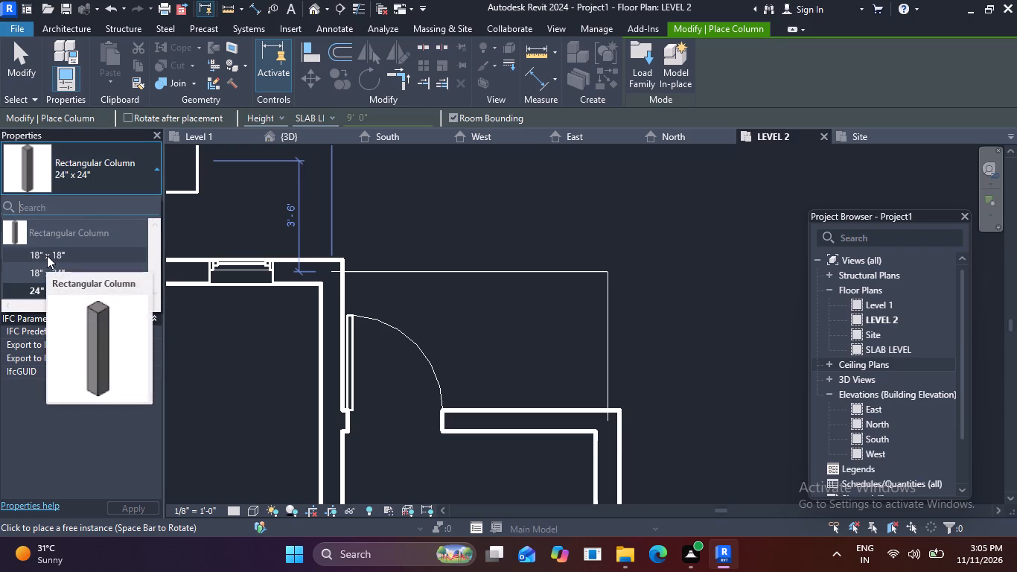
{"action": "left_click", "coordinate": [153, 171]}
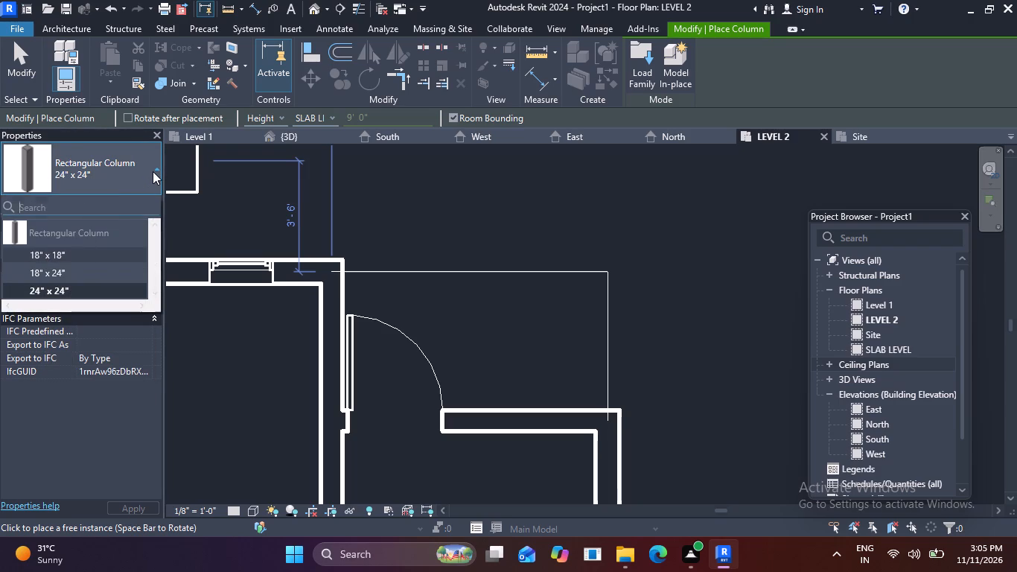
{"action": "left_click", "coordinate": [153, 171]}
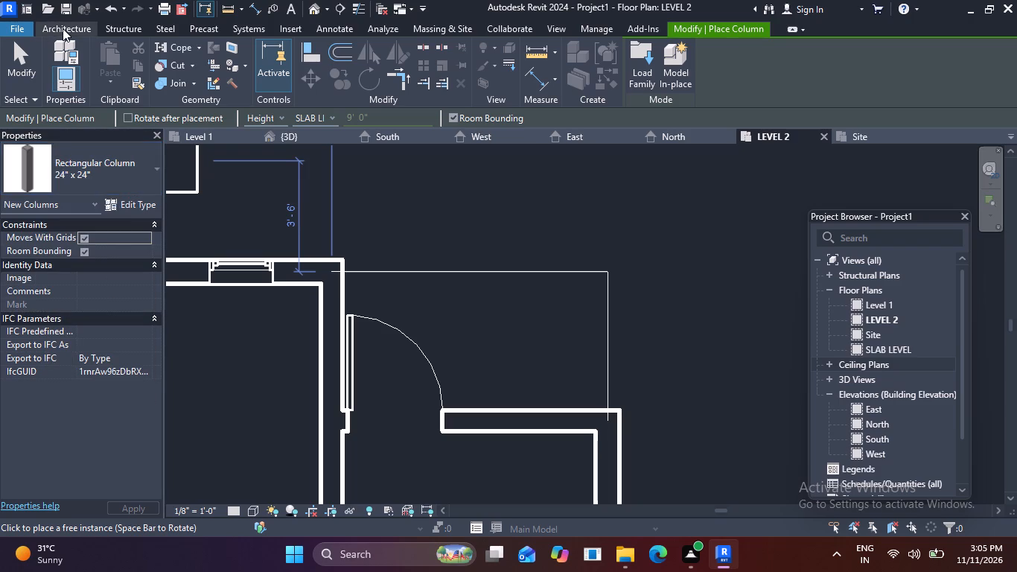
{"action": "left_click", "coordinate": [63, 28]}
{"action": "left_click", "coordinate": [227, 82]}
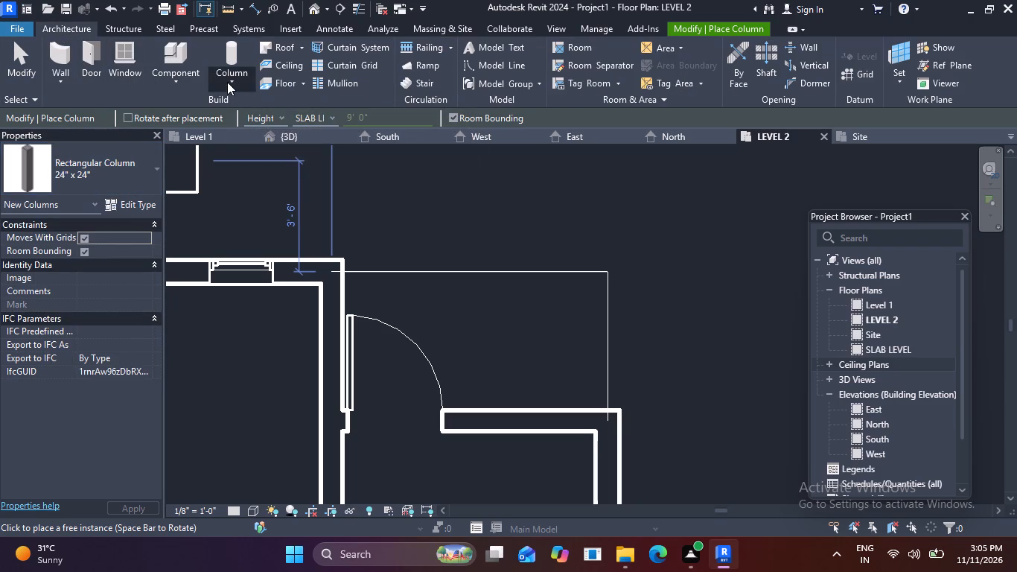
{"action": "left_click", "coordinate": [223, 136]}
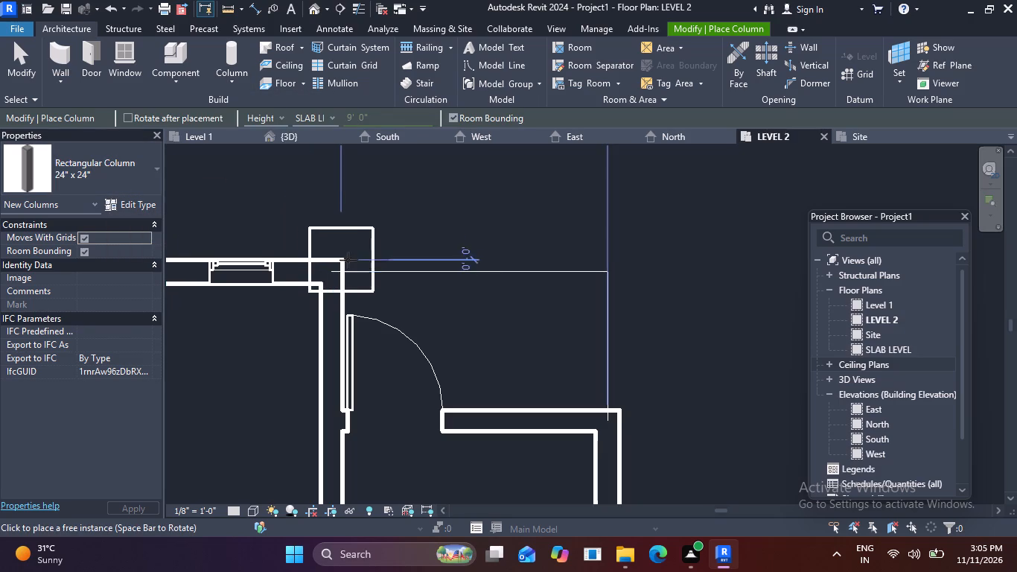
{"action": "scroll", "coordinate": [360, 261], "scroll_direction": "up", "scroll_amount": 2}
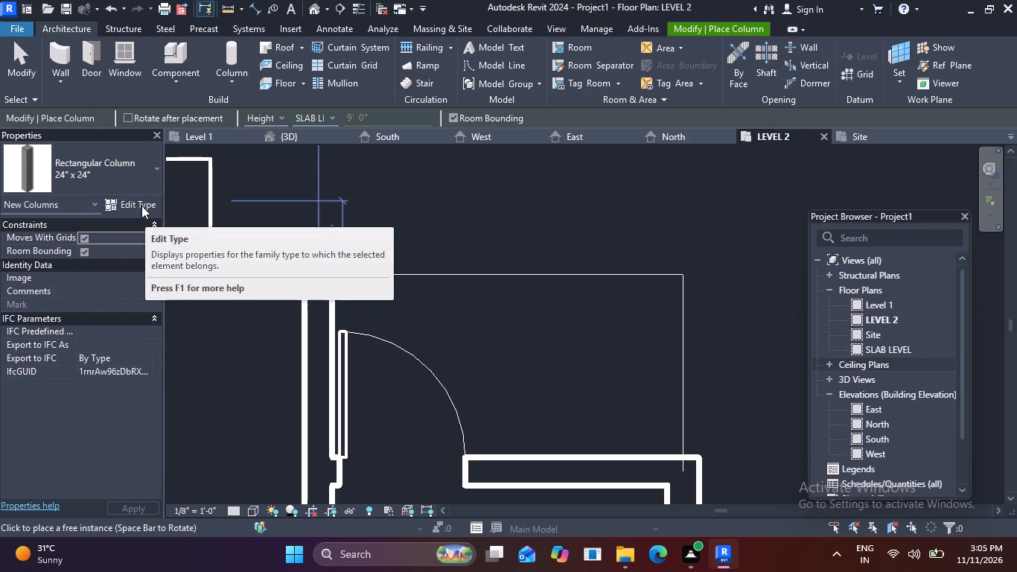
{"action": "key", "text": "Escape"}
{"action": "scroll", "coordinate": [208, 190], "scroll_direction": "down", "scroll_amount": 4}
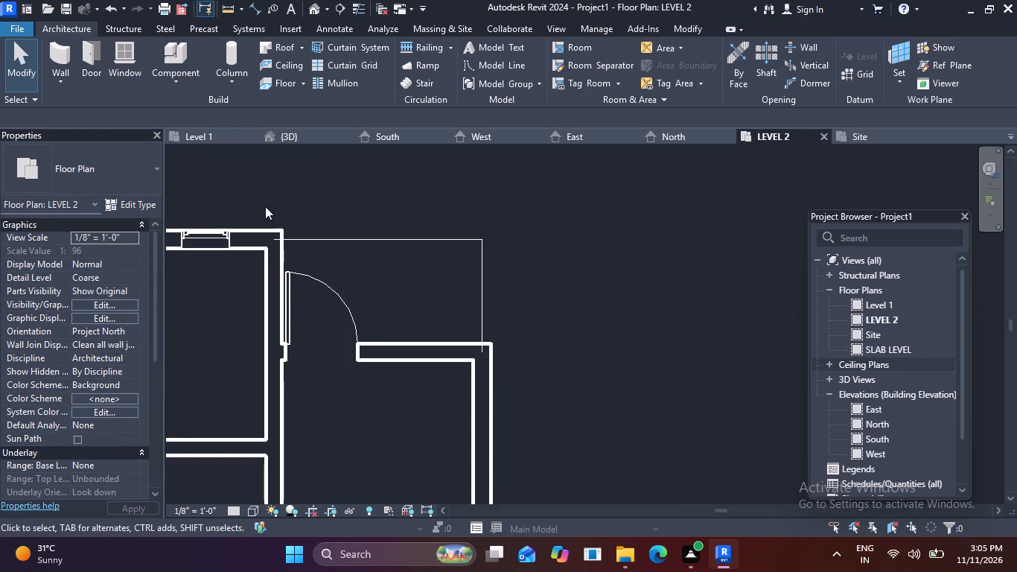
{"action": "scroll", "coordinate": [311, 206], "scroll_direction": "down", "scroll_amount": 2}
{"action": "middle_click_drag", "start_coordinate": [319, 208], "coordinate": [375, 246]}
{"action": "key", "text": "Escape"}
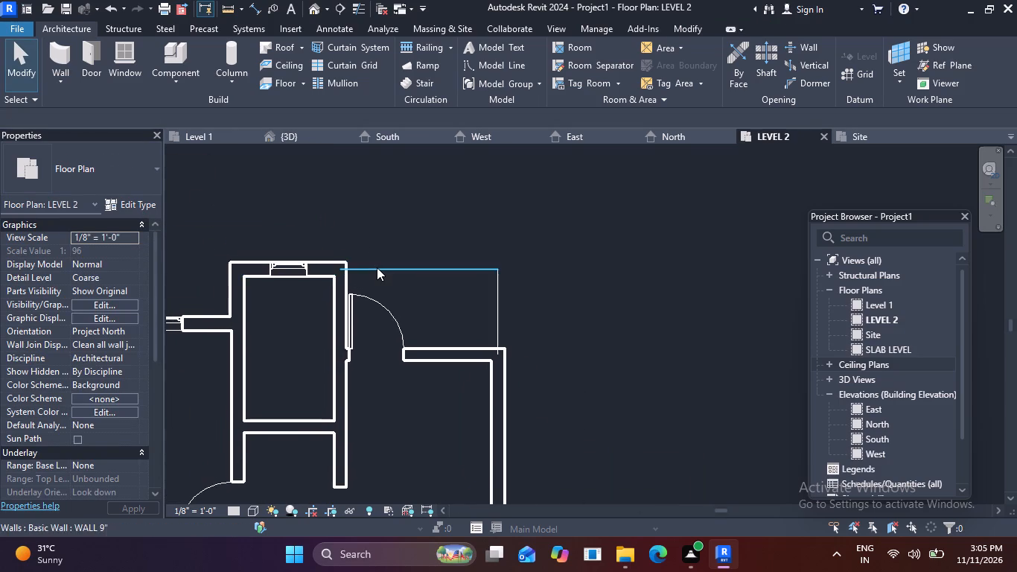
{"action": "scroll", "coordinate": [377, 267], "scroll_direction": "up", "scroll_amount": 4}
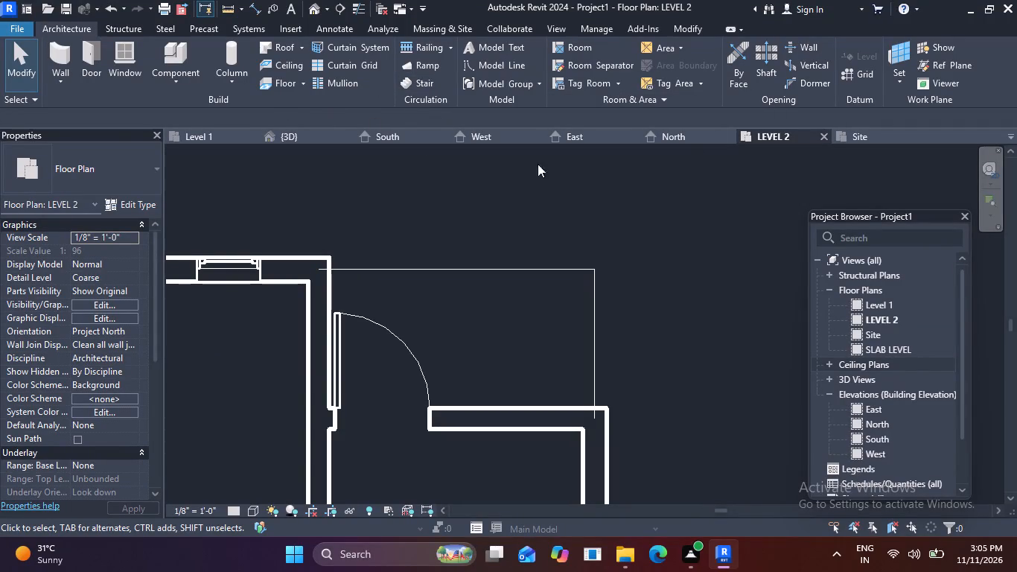
Browse the SHUBHAM CITY family library in Downloads for a family to load, starting from the Structural Column command.
{"action": "left_click", "coordinate": [226, 57]}
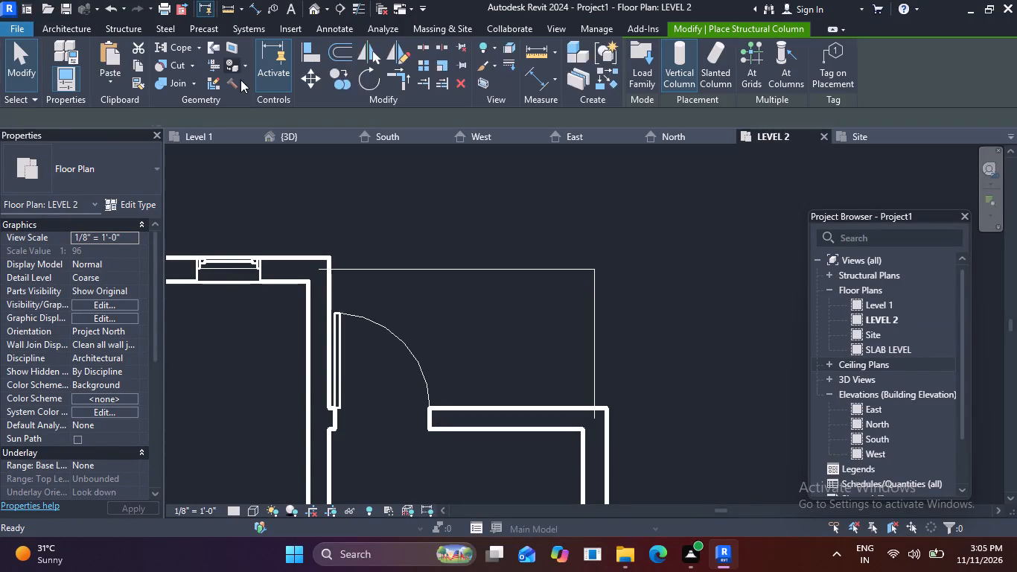
{"action": "left_click", "coordinate": [639, 54]}
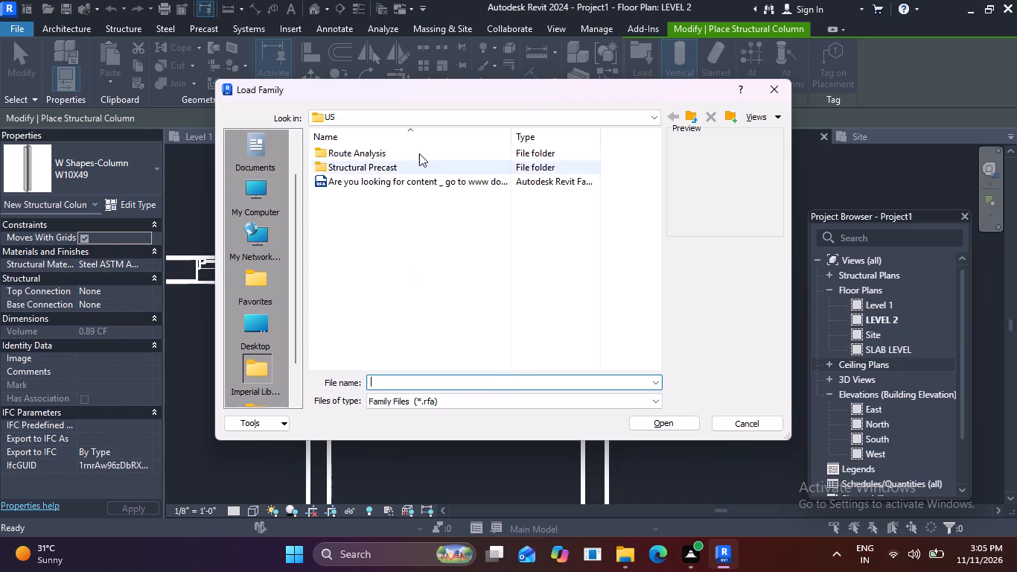
{"action": "left_click", "coordinate": [363, 121]}
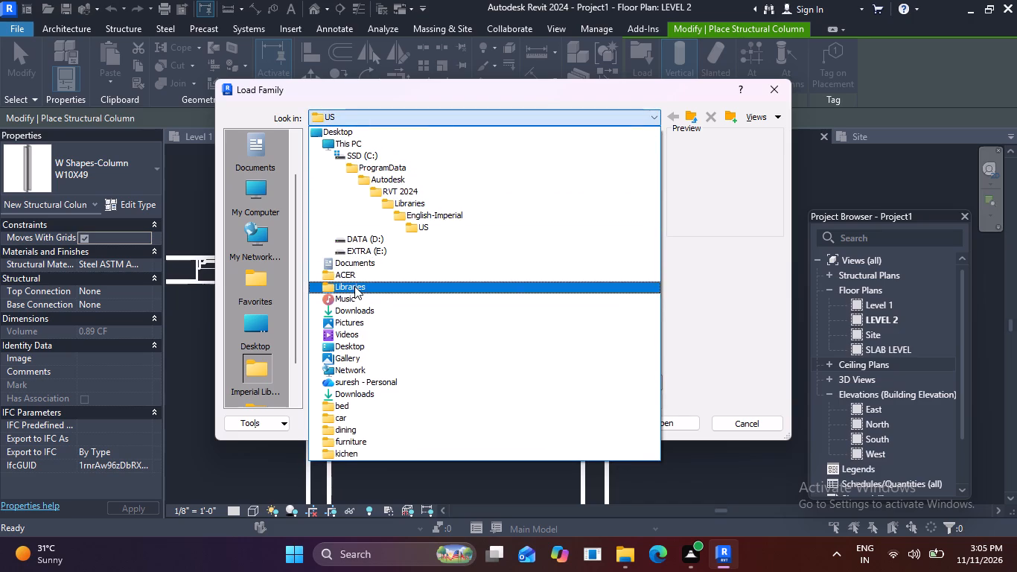
{"action": "left_click", "coordinate": [366, 311]}
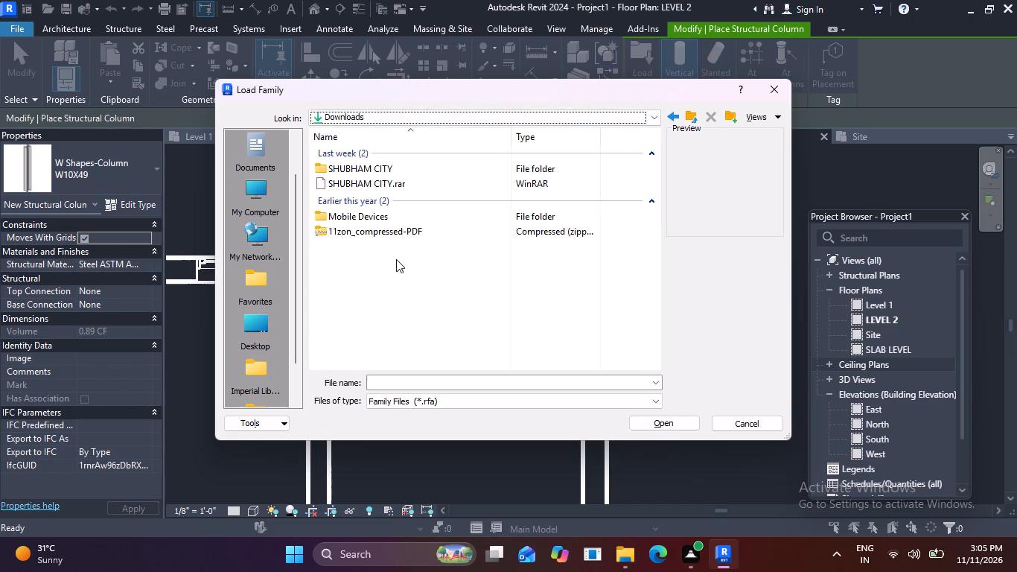
{"action": "double_click", "coordinate": [409, 164]}
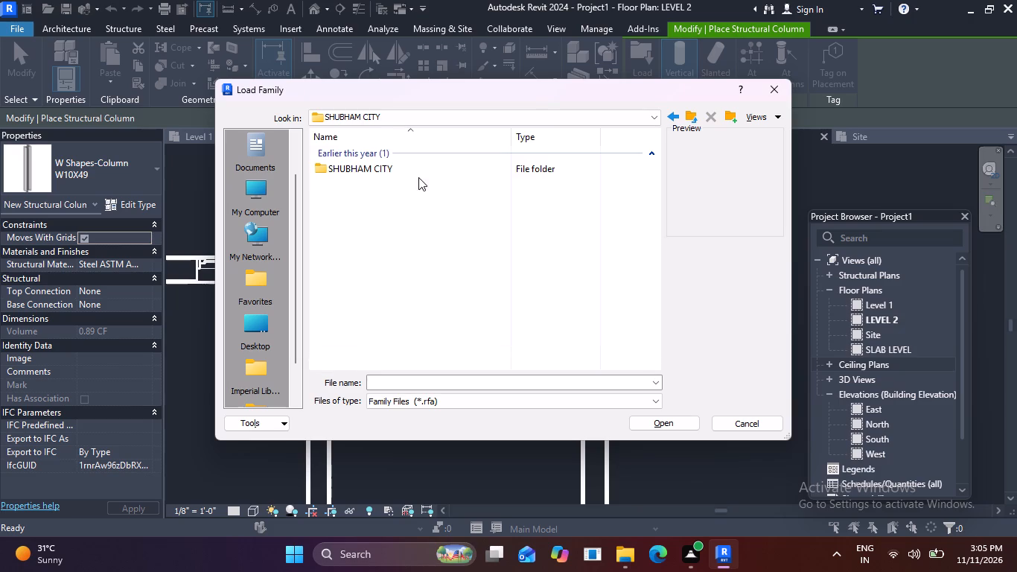
{"action": "double_click", "coordinate": [432, 167]}
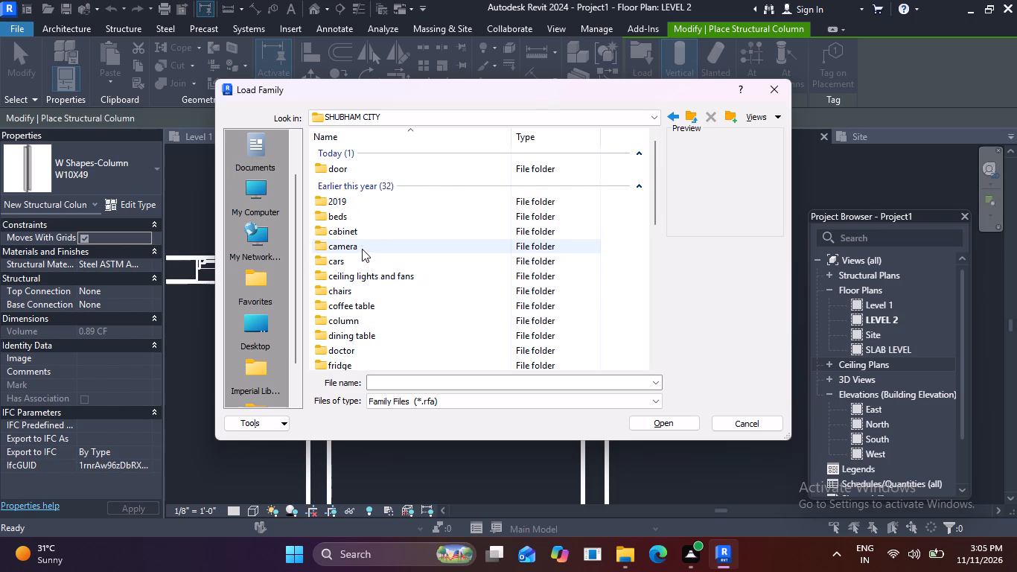
{"action": "scroll", "coordinate": [399, 274], "scroll_direction": "down", "scroll_amount": 1}
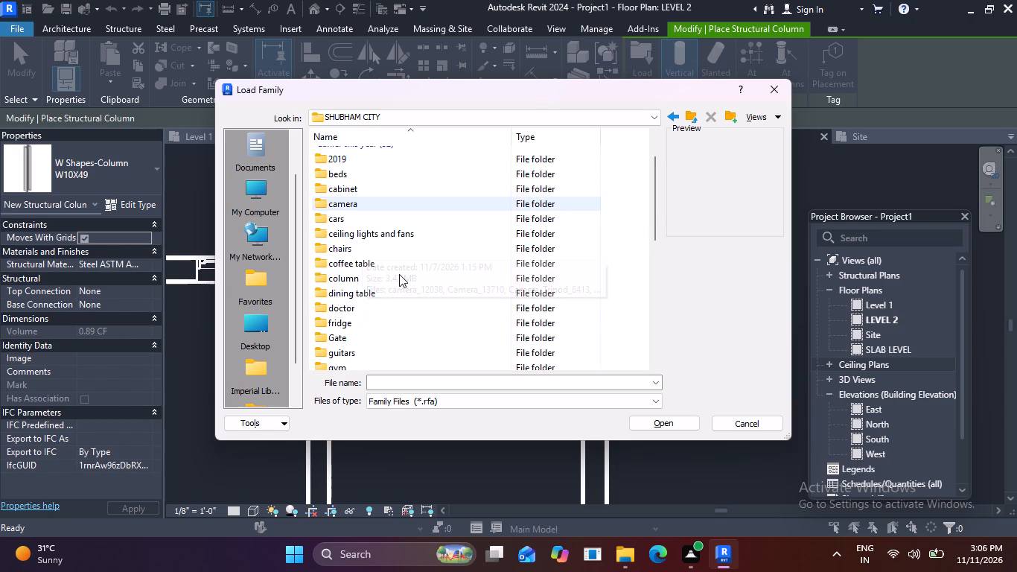
{"action": "scroll", "coordinate": [361, 326], "scroll_direction": "down", "scroll_amount": 1}
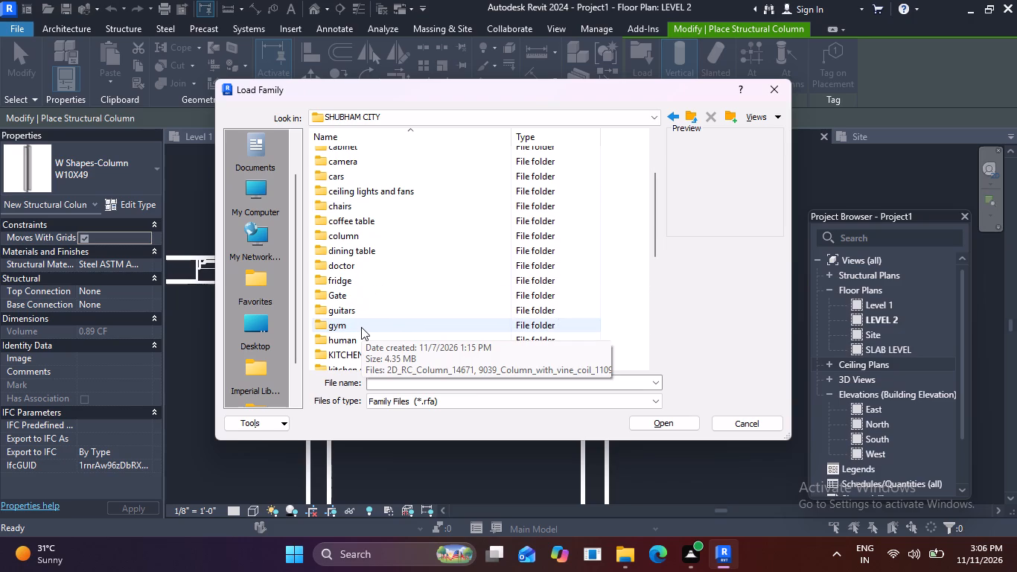
{"action": "scroll", "coordinate": [361, 327], "scroll_direction": "down", "scroll_amount": 2}
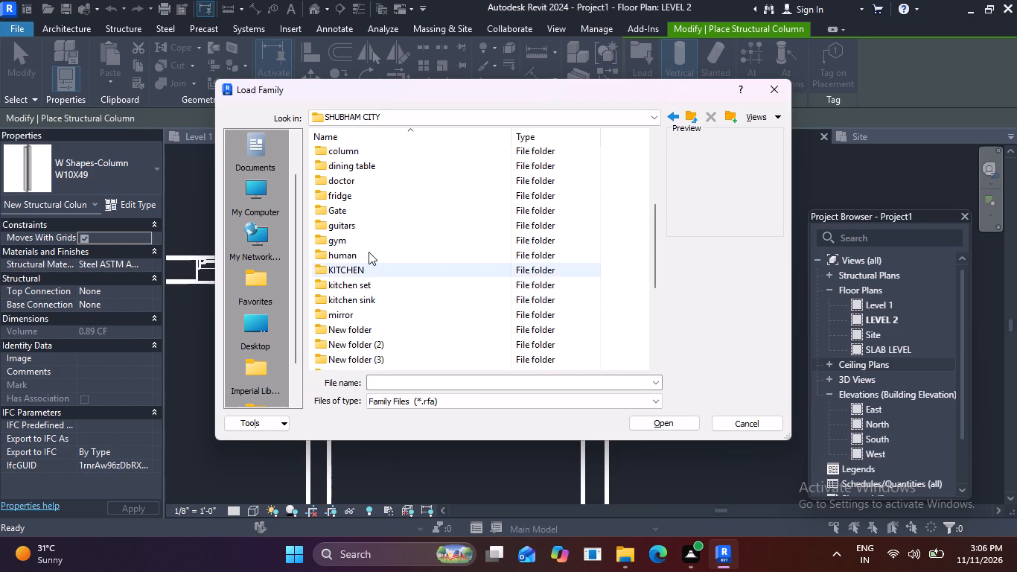
{"action": "scroll", "coordinate": [355, 287], "scroll_direction": "down", "scroll_amount": 1}
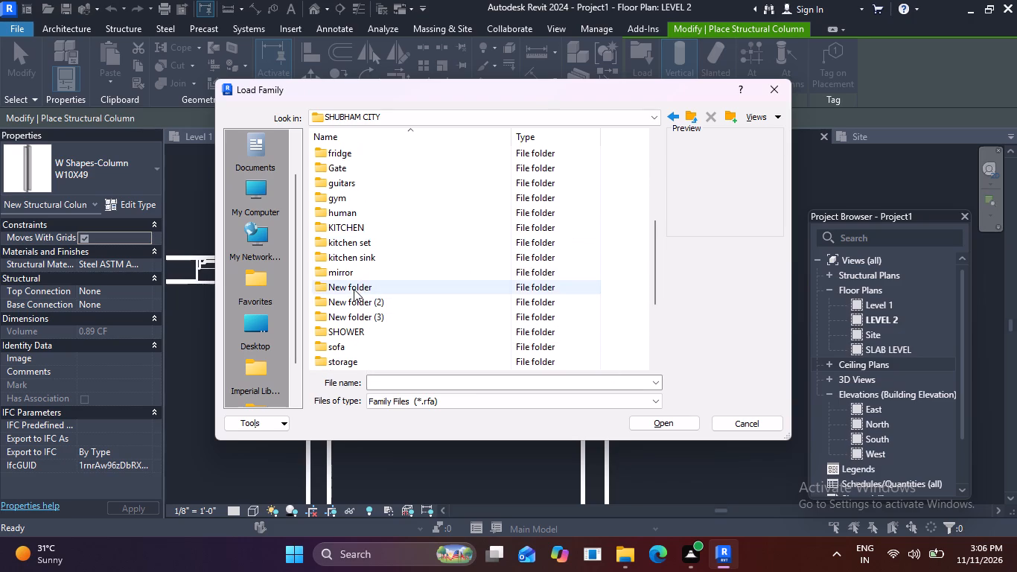
{"action": "scroll", "coordinate": [354, 295], "scroll_direction": "down", "scroll_amount": 2}
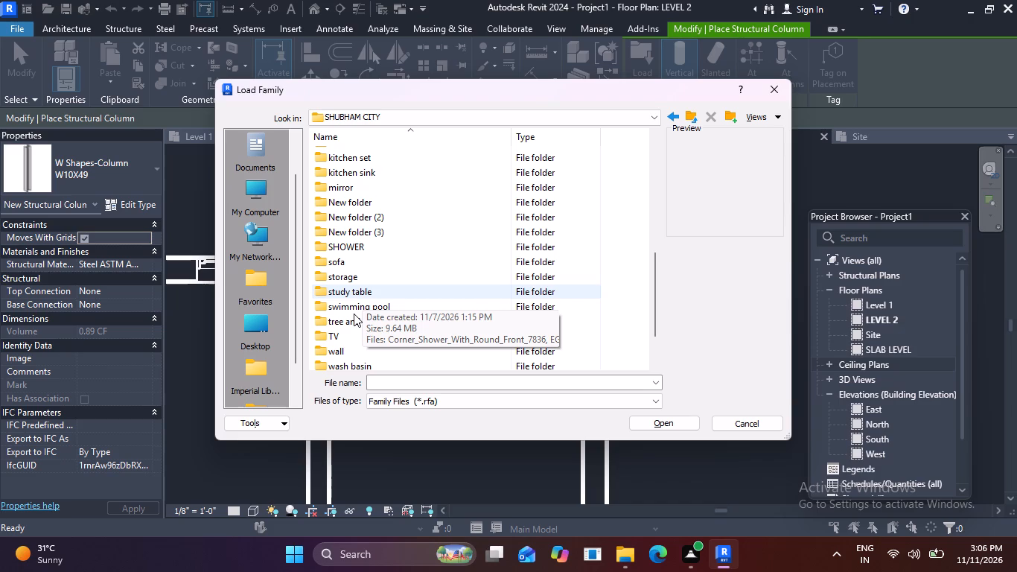
{"action": "scroll", "coordinate": [352, 314], "scroll_direction": "down", "scroll_amount": 2}
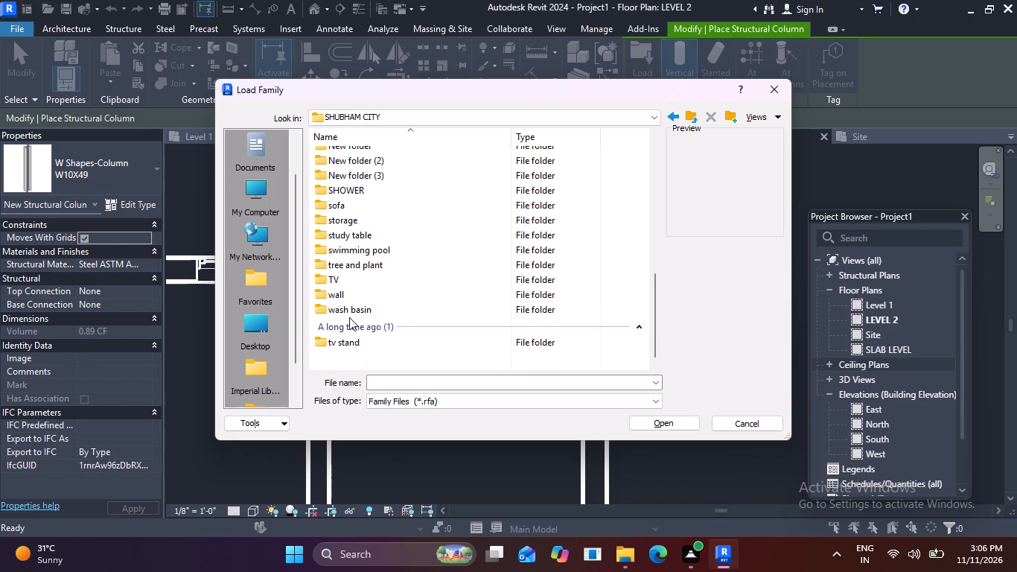
{"action": "scroll", "coordinate": [375, 302], "scroll_direction": "up", "scroll_amount": 2}
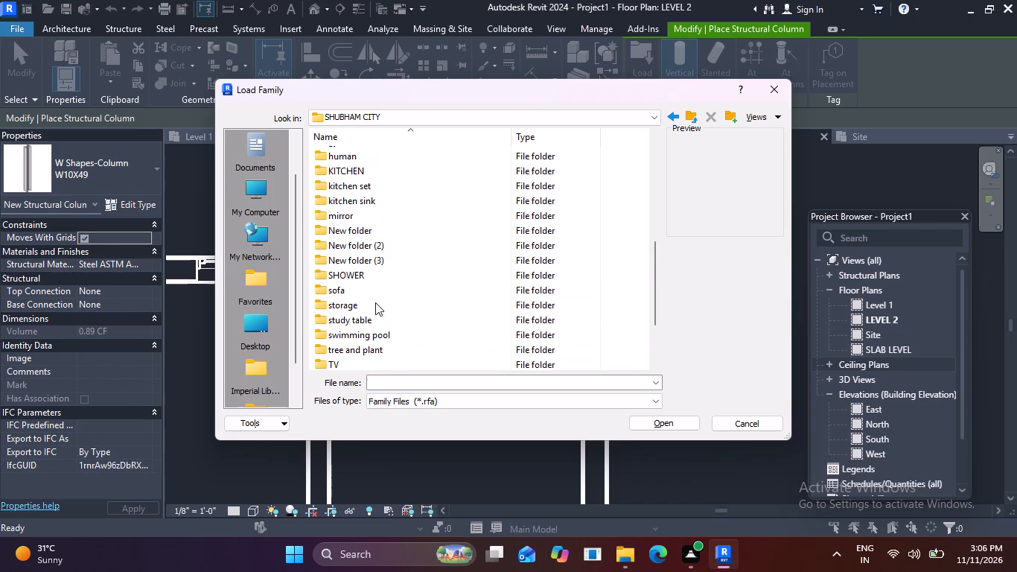
{"action": "scroll", "coordinate": [375, 302], "scroll_direction": "up", "scroll_amount": 2}
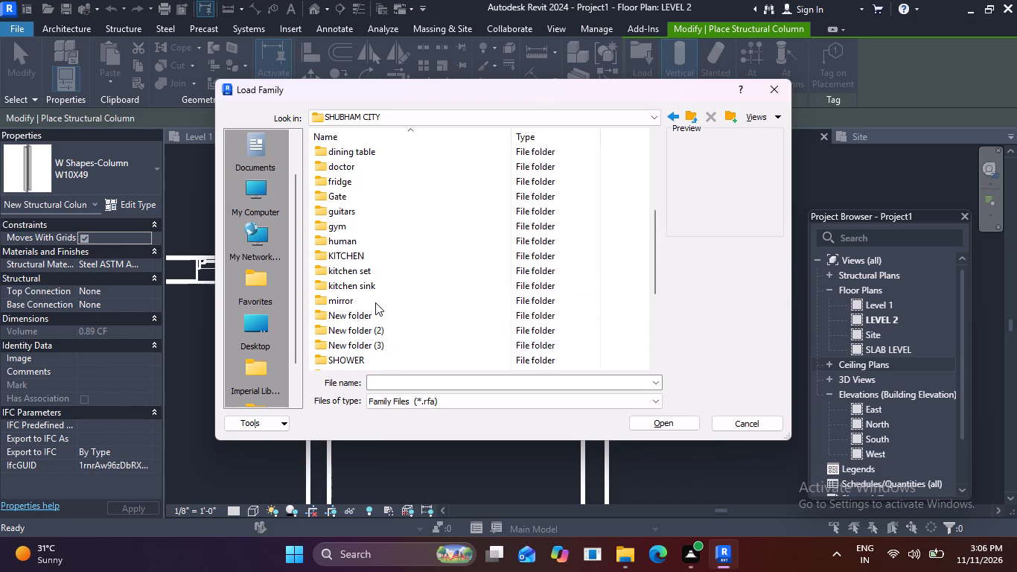
{"action": "scroll", "coordinate": [375, 302], "scroll_direction": "up", "scroll_amount": 2}
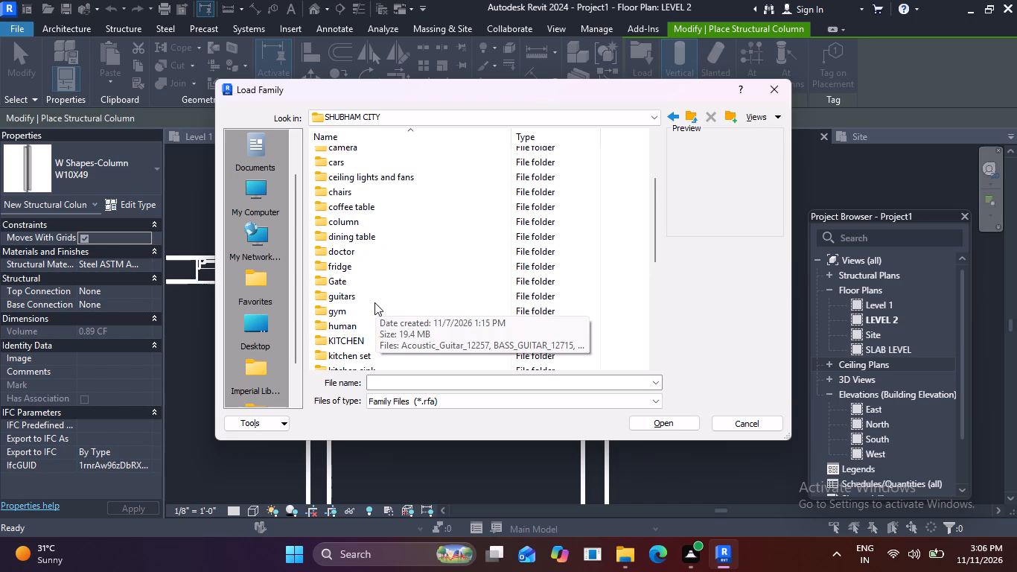
{"action": "scroll", "coordinate": [361, 310], "scroll_direction": "up", "scroll_amount": 8}
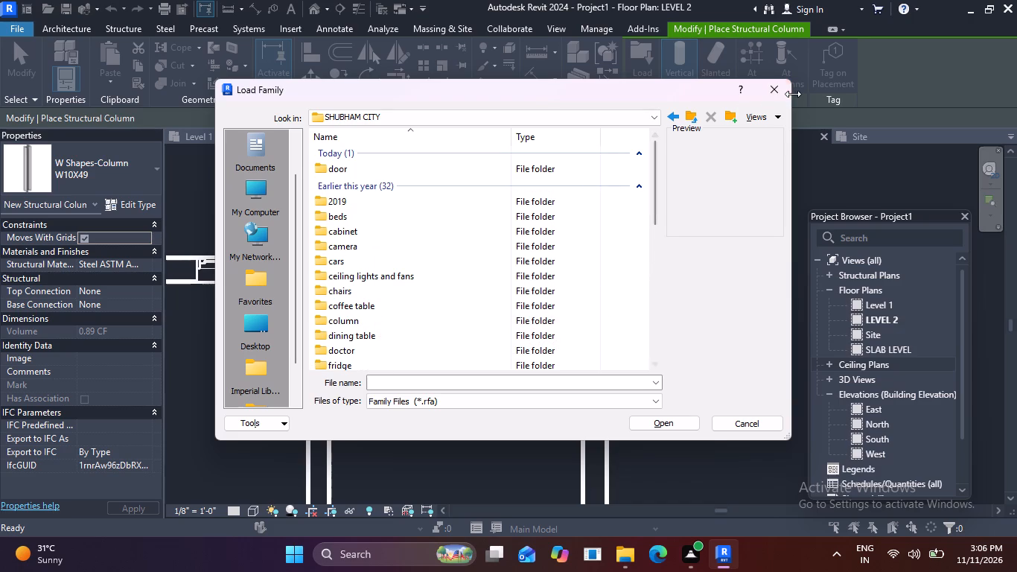
{"action": "left_click", "coordinate": [787, 95]}
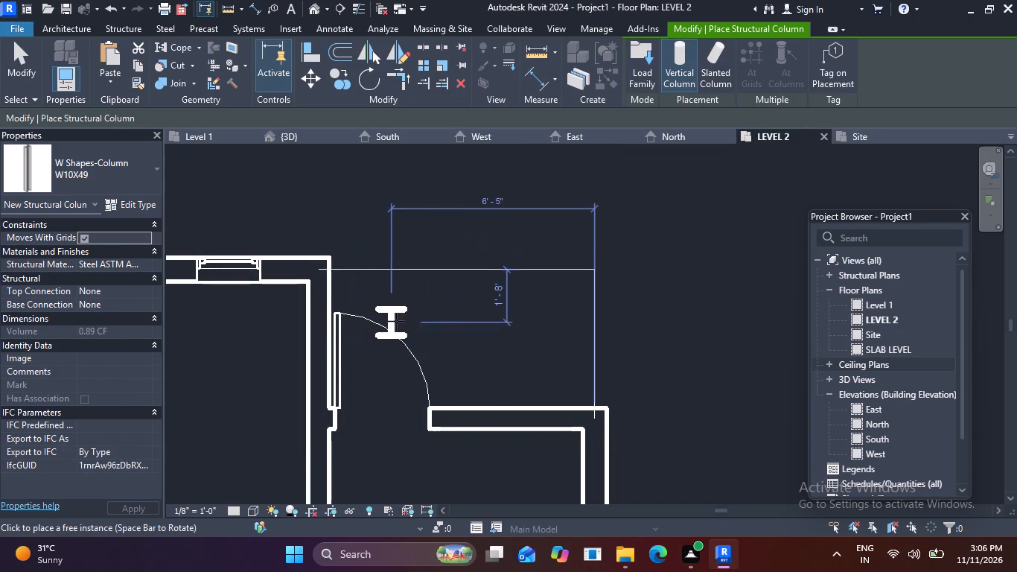
{"action": "key", "text": "Escape"}
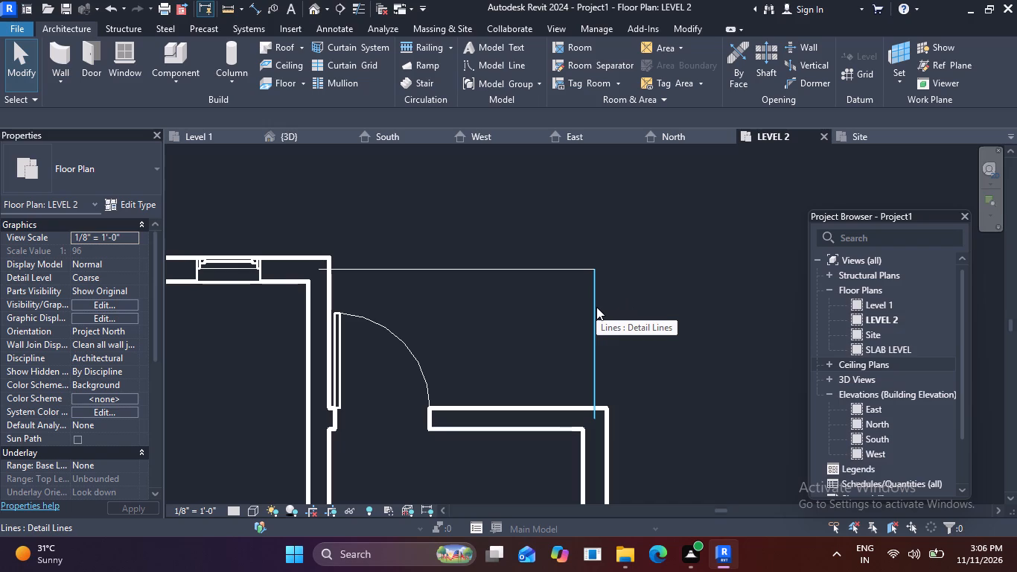
Delete the two Thin Lines detail lines that meet at the north-east corner of the LEVEL 2 plan.
{"action": "left_click", "coordinate": [545, 270]}
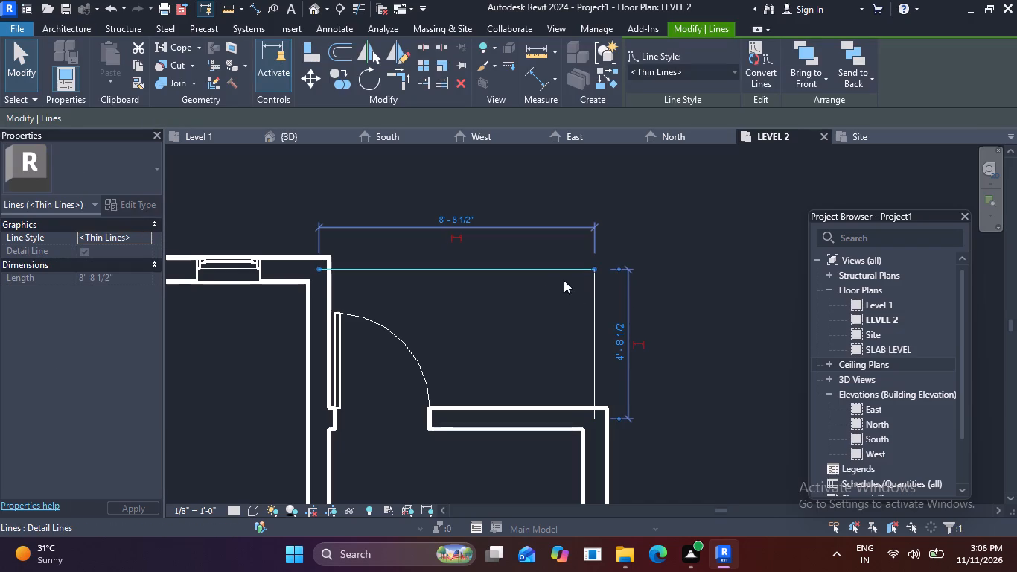
{"action": "left_click", "coordinate": [593, 311]}
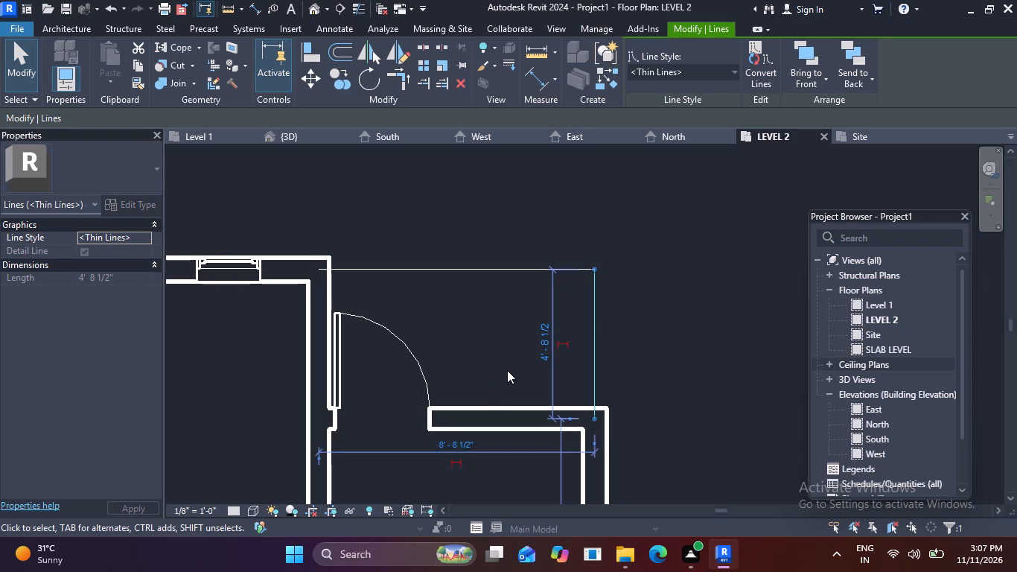
{"action": "key", "text": "Delete"}
{"action": "left_click", "coordinate": [561, 265]}
{"action": "key", "text": "Delete"}
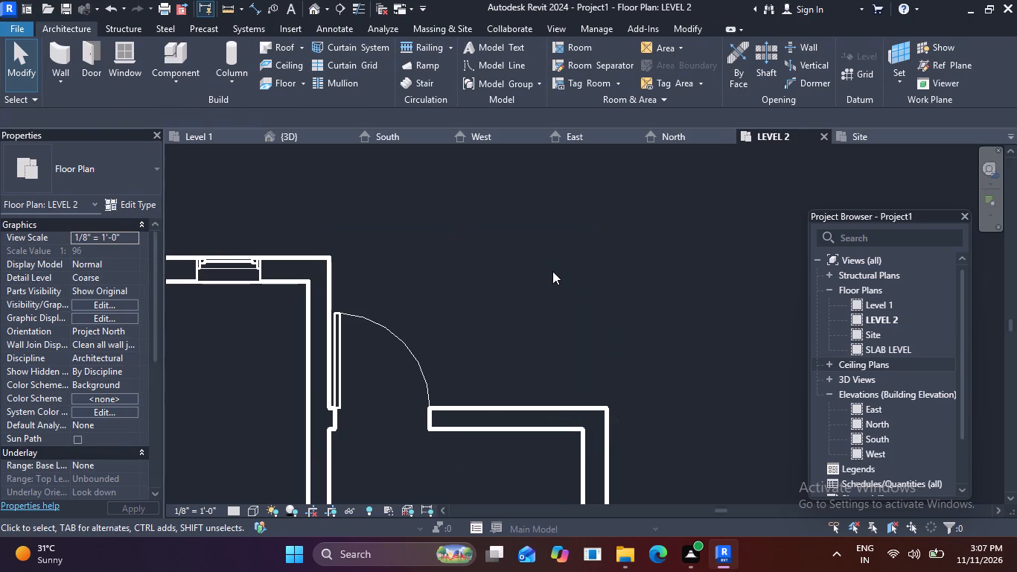
{"action": "scroll", "coordinate": [451, 258], "scroll_direction": "down", "scroll_amount": 4}
{"action": "middle_click_drag", "start_coordinate": [576, 305], "coordinate": [681, 315]}
{"action": "scroll", "coordinate": [503, 272], "scroll_direction": "up", "scroll_amount": 4}
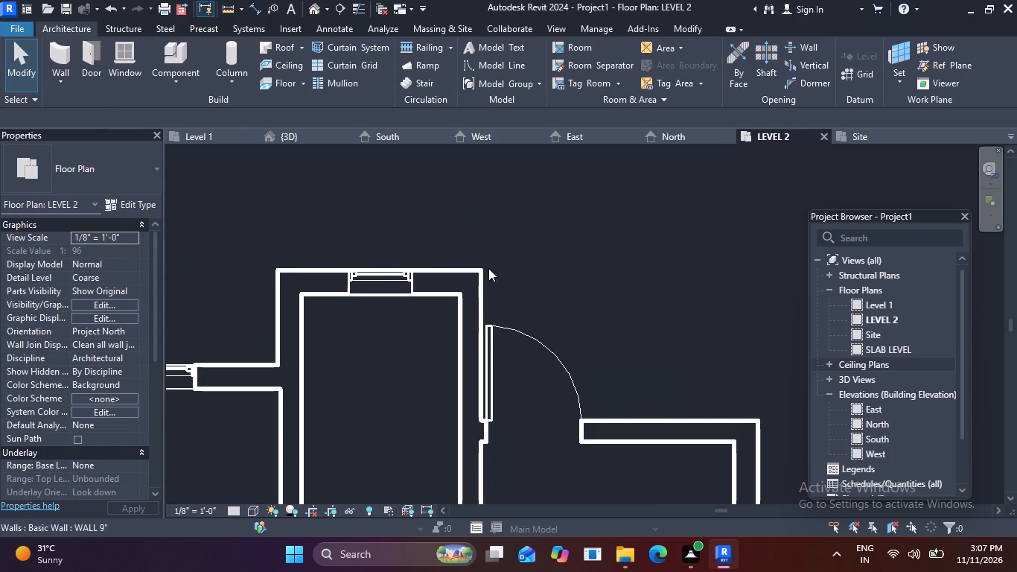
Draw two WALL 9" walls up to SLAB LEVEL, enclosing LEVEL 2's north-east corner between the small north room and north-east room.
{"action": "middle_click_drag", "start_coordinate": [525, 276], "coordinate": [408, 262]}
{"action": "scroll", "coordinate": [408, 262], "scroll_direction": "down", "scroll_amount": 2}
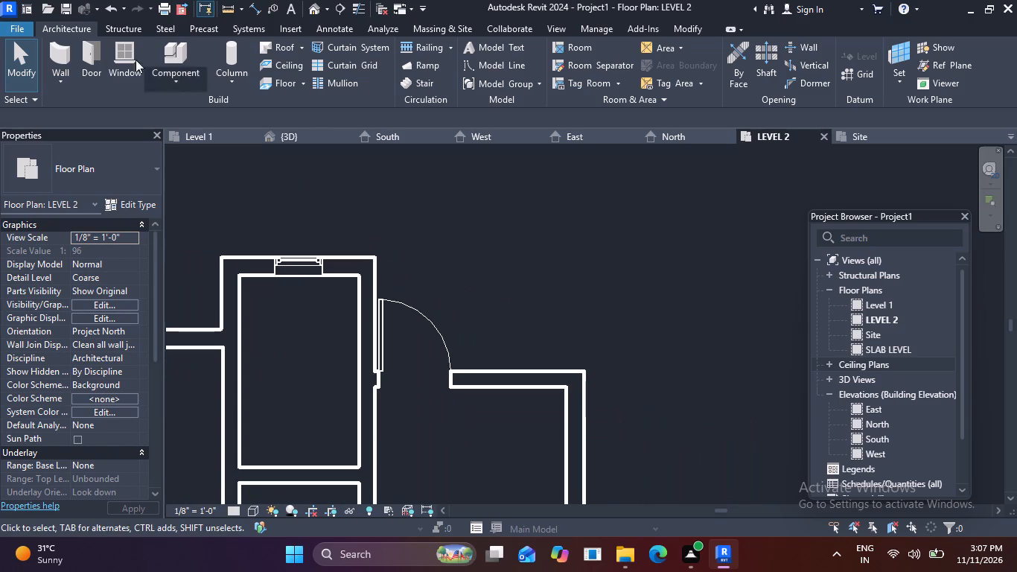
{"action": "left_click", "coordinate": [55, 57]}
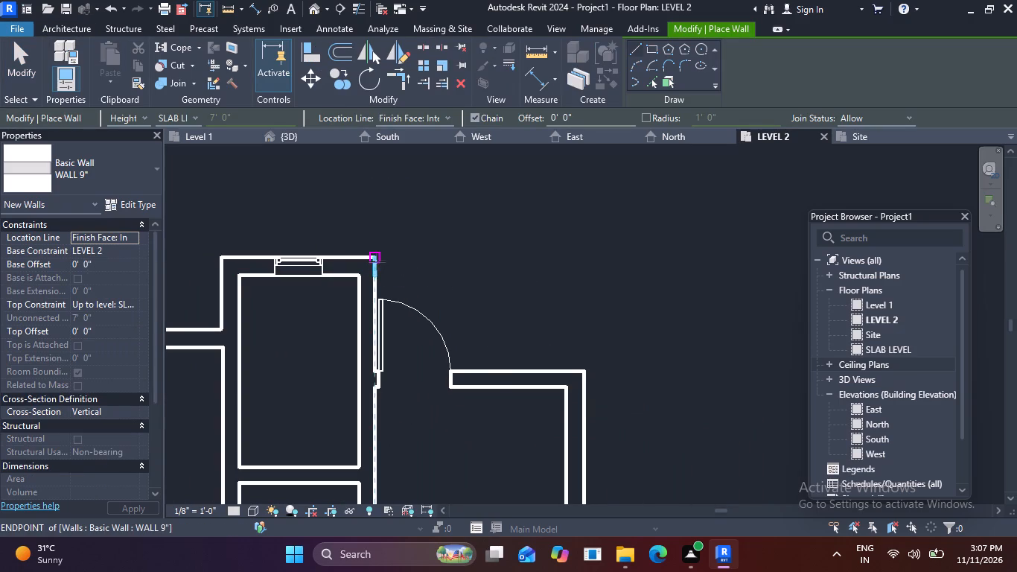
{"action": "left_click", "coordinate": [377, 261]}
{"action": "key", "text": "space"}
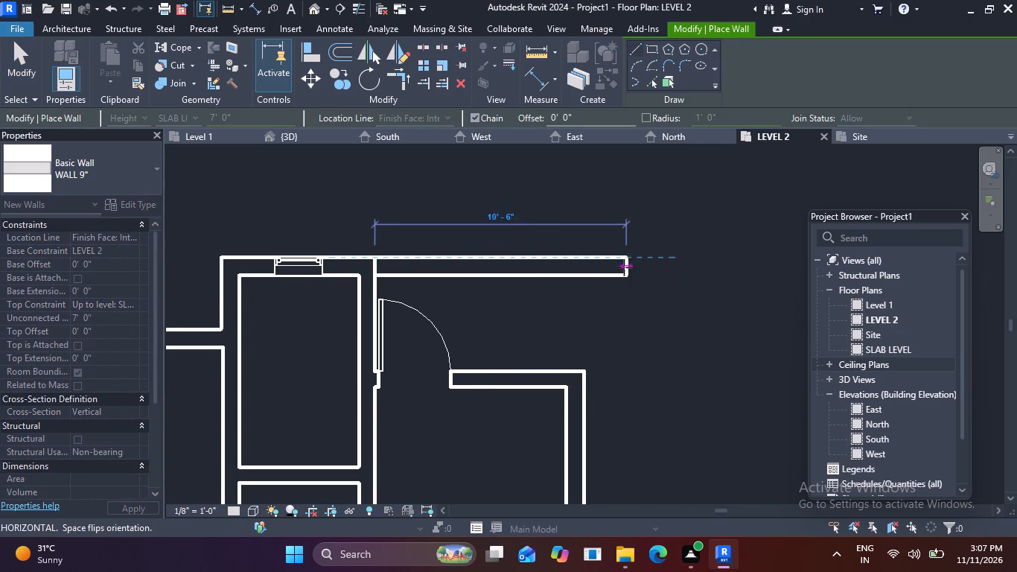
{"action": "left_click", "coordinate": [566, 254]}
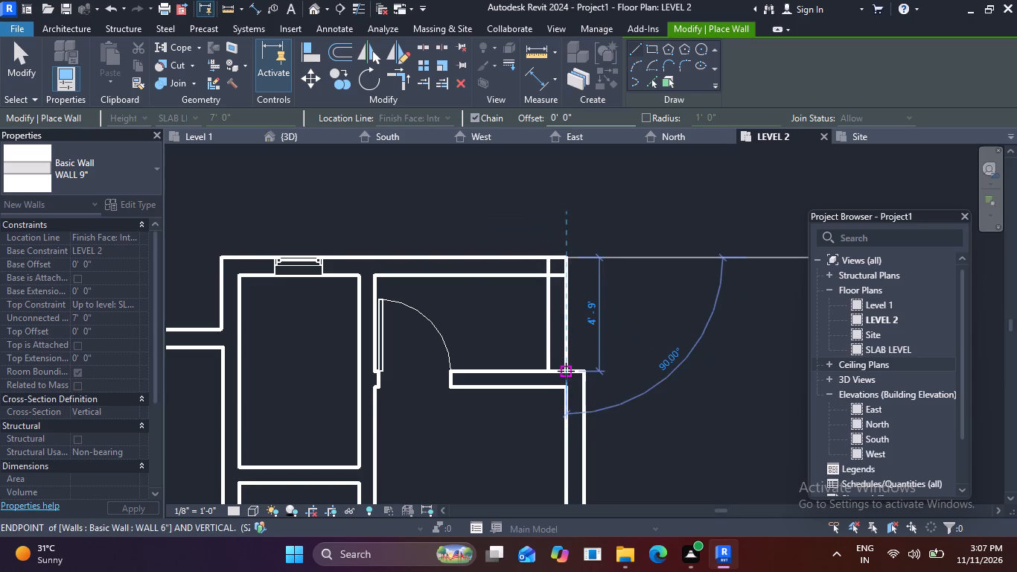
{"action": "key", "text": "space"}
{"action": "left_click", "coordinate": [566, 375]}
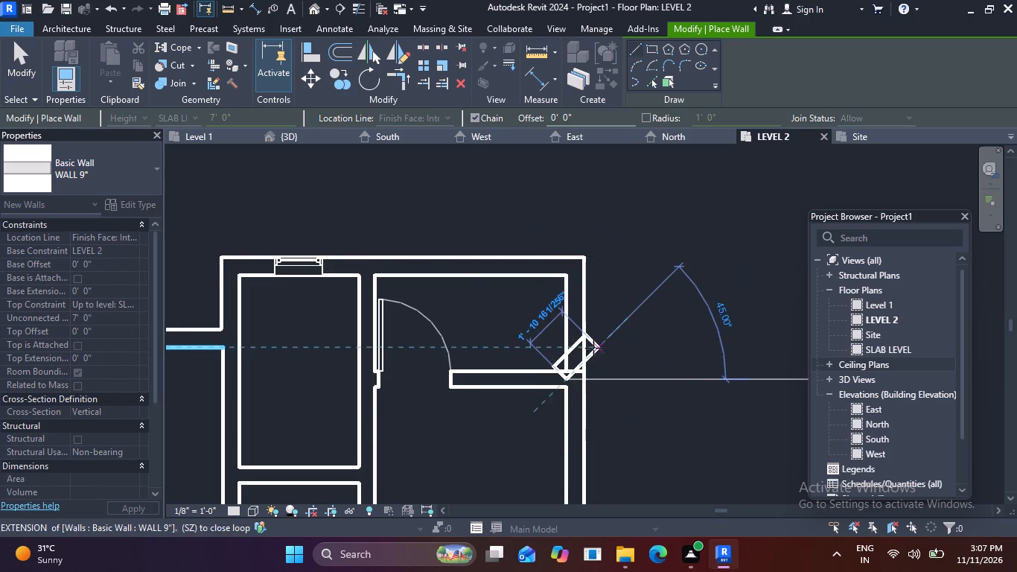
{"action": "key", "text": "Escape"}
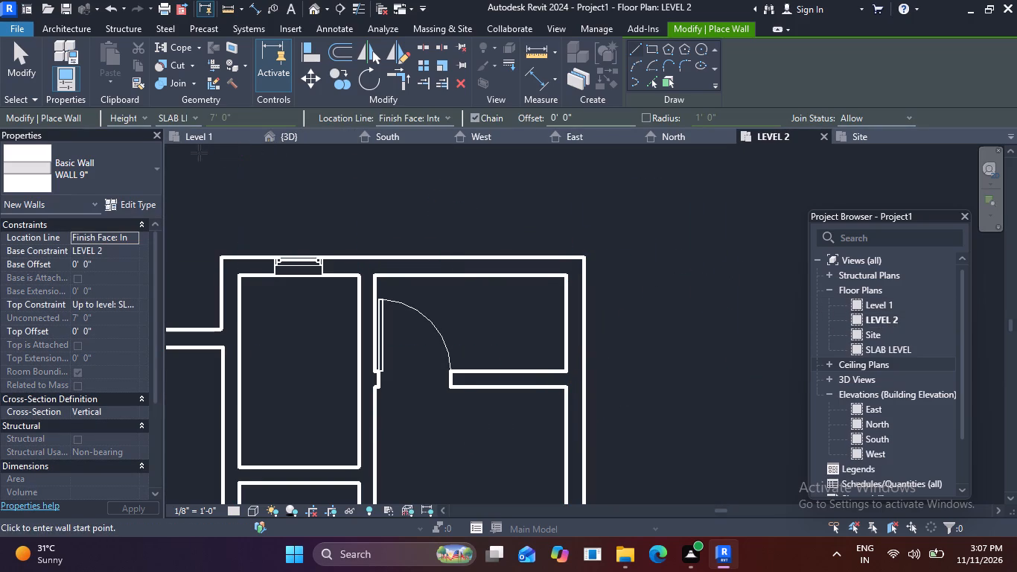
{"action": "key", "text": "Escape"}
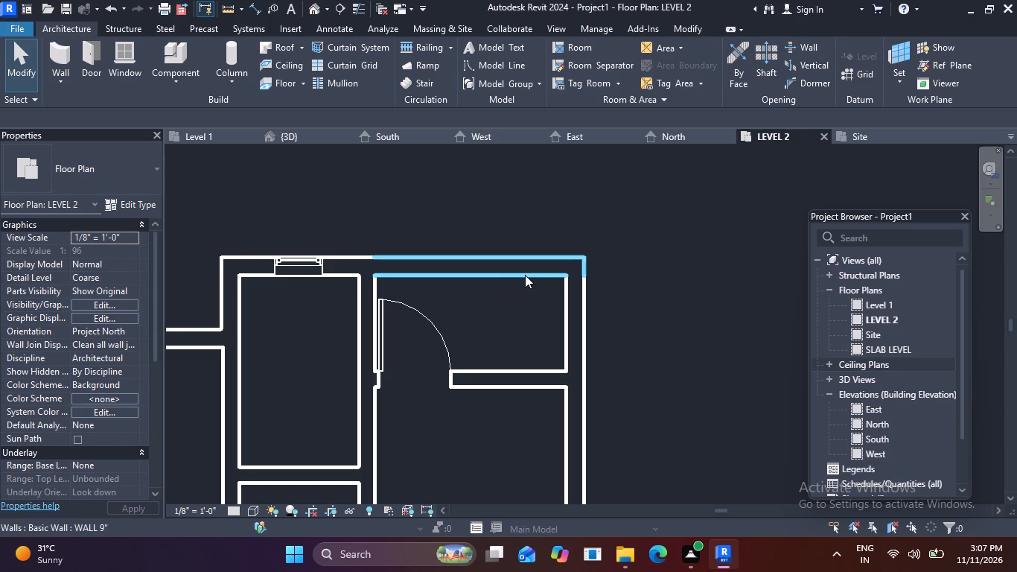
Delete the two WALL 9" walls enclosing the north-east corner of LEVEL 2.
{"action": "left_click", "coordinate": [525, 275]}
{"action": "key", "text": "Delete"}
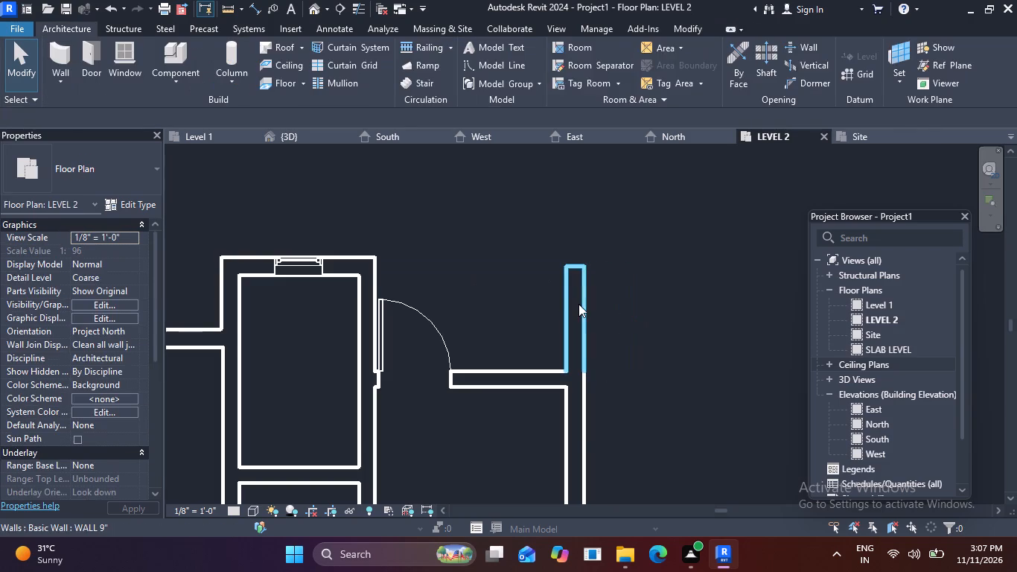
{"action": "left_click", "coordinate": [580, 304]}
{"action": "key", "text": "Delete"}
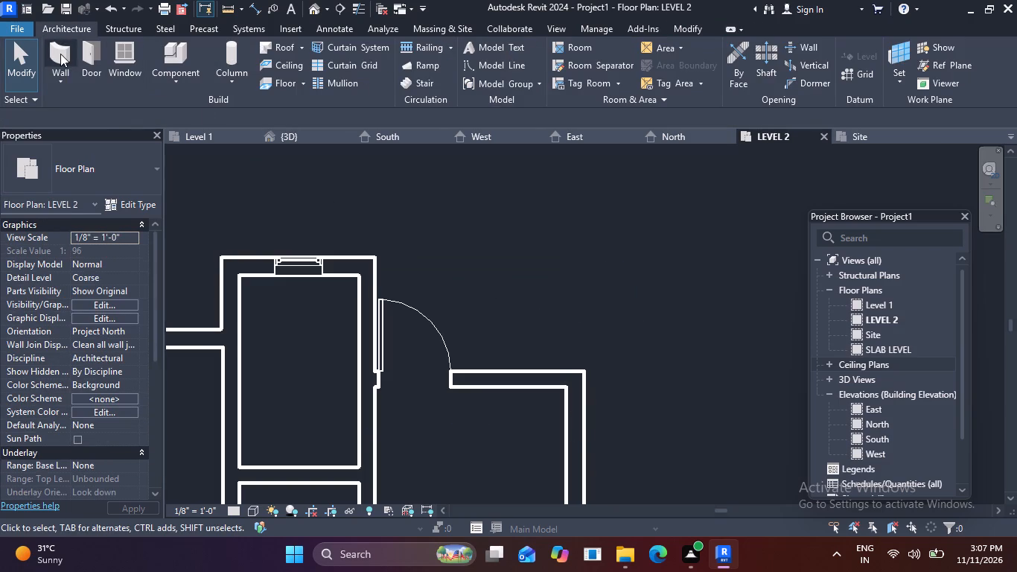
Draw WALL 9" walls up to SLAB LEVEL, east from the small north room's corner, then south to the north-east room.
{"action": "left_click", "coordinate": [60, 54]}
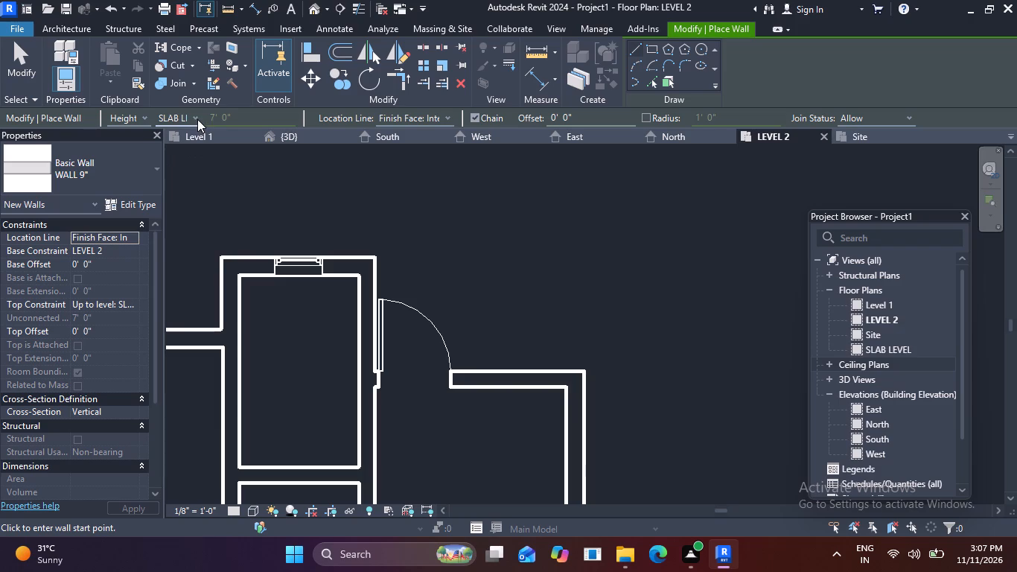
{"action": "left_click", "coordinate": [197, 118]}
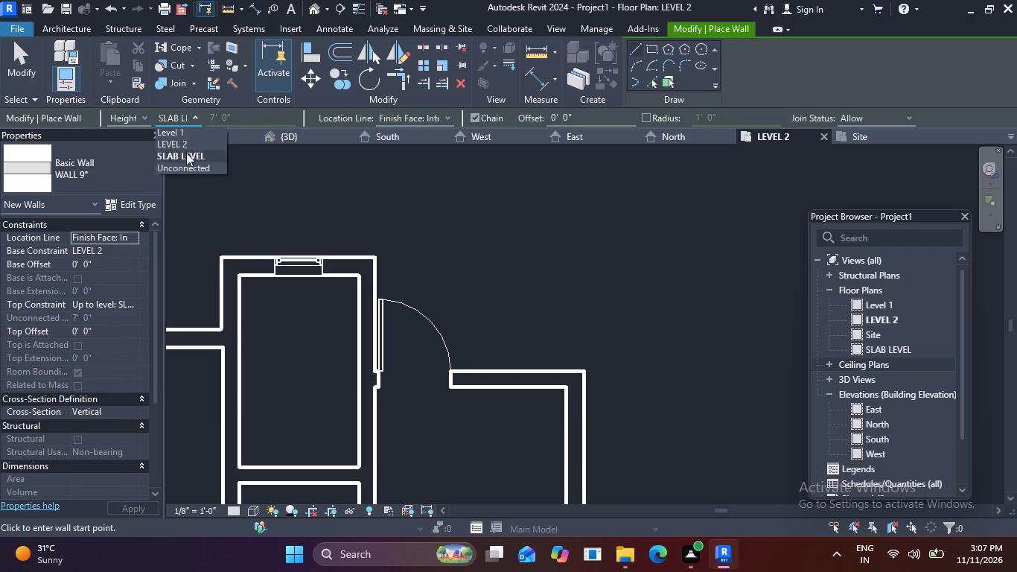
{"action": "left_click", "coordinate": [188, 157]}
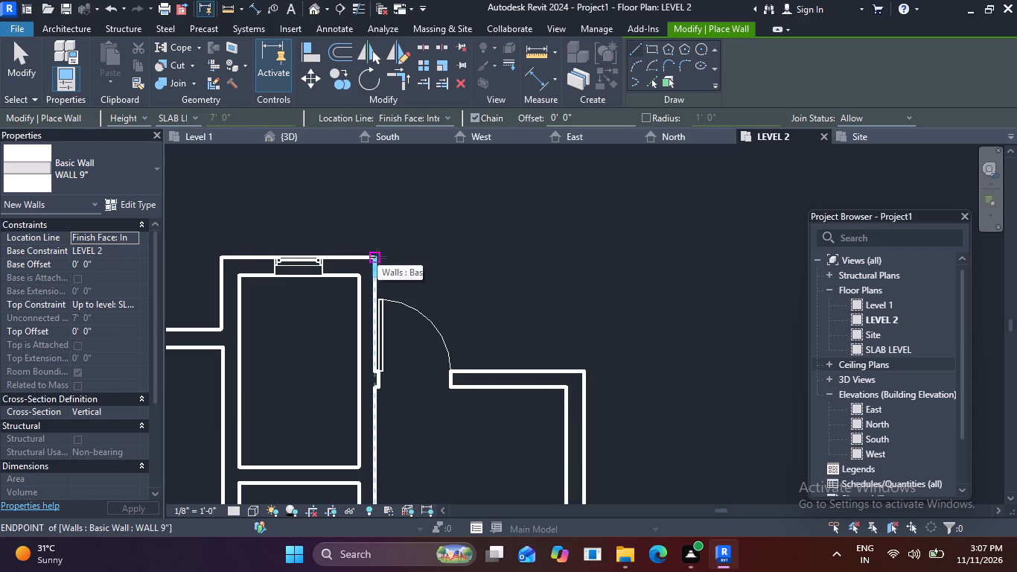
{"action": "left_click", "coordinate": [377, 257]}
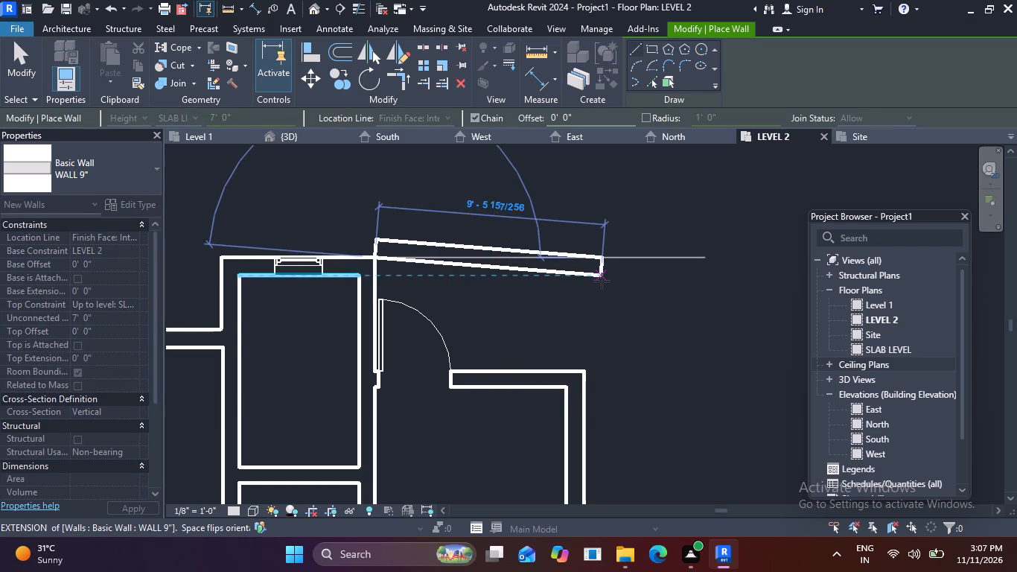
{"action": "key", "text": "space"}
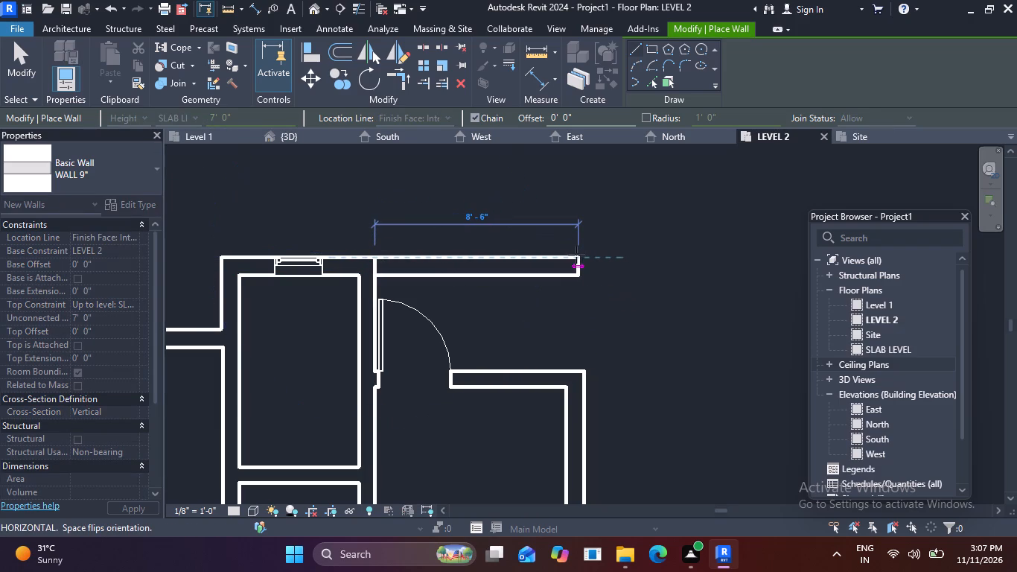
{"action": "left_click", "coordinate": [566, 253]}
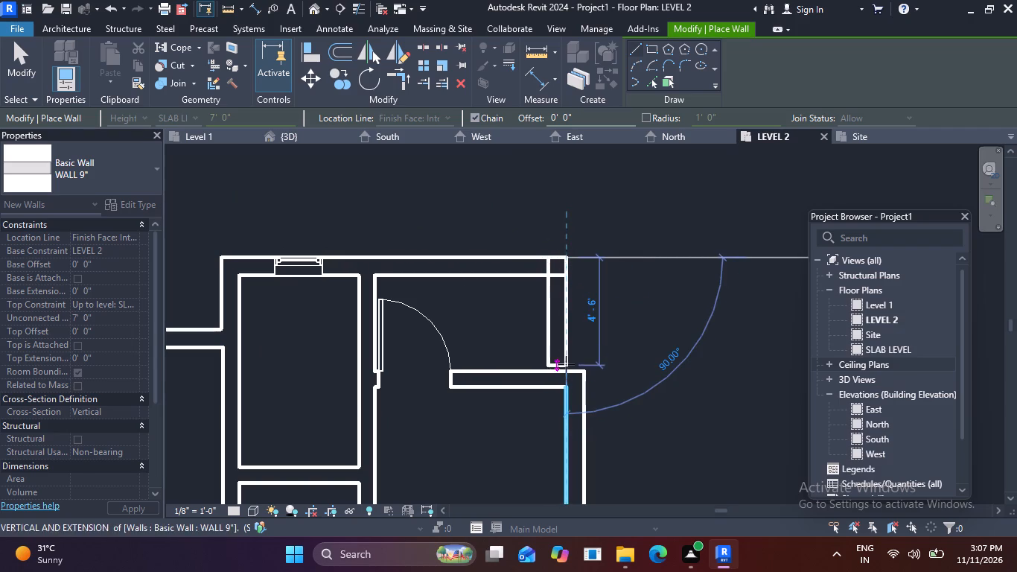
{"action": "key", "text": "space"}
{"action": "left_click", "coordinate": [567, 371]}
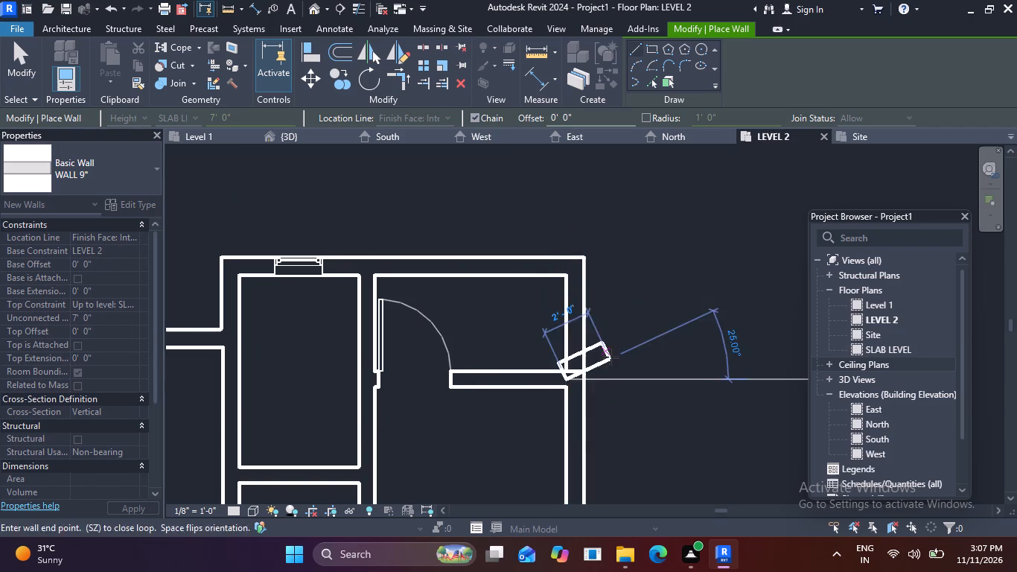
{"action": "key", "text": "Escape"}
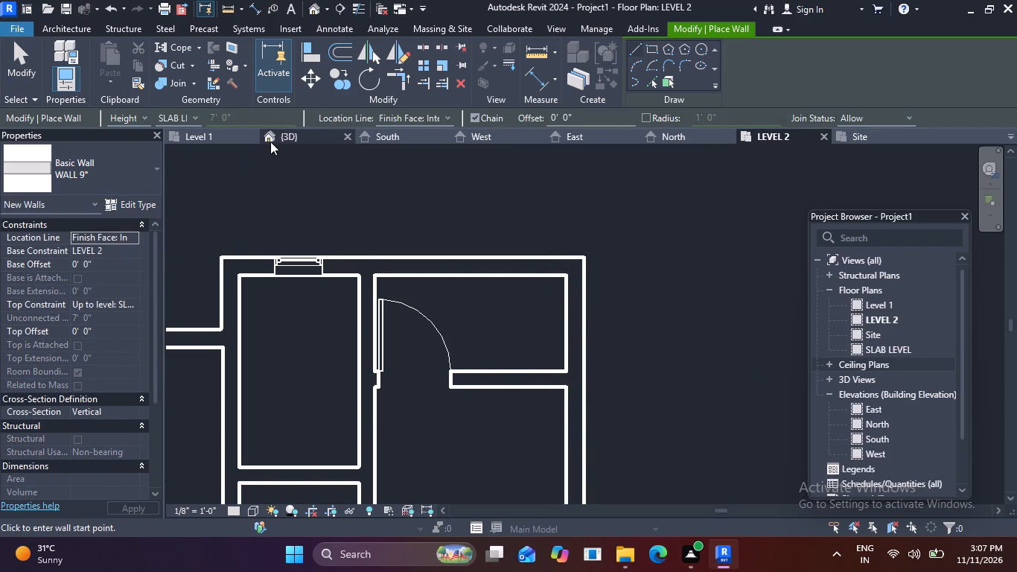
Examine the new north-east corner walls in the 3D view.
{"action": "left_click", "coordinate": [299, 139]}
{"action": "scroll", "coordinate": [528, 256], "scroll_direction": "down", "scroll_amount": 2}
{"action": "middle_click_drag", "start_coordinate": [655, 381], "coordinate": [558, 347]}
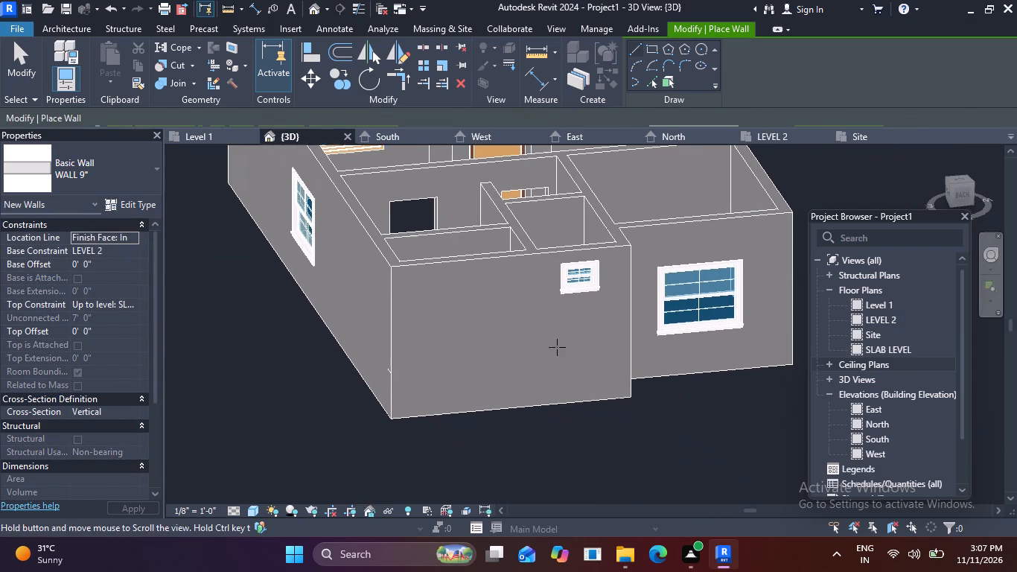
{"action": "key", "text": "Escape"}
{"action": "left_click", "coordinate": [457, 311]}
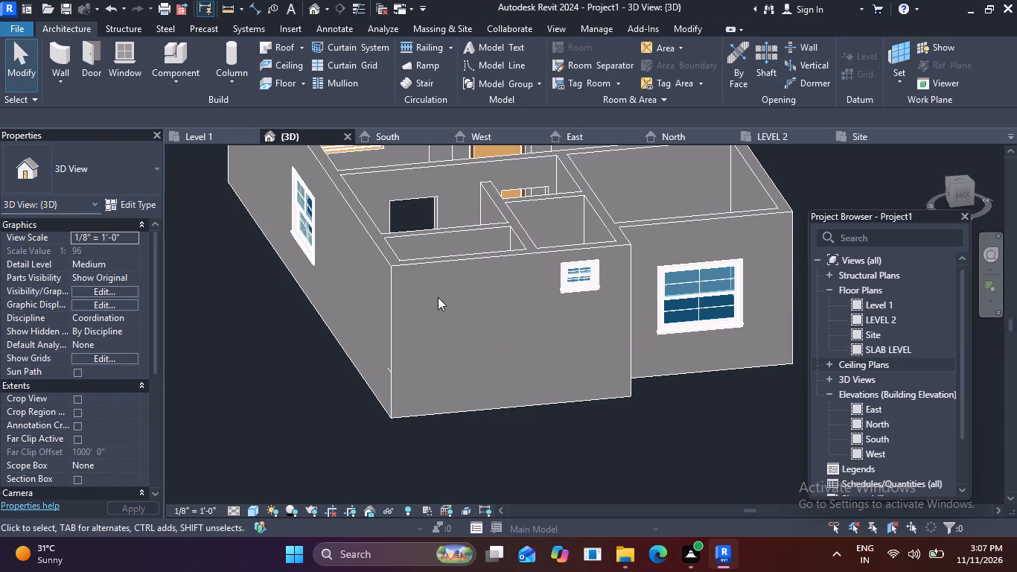
{"action": "left_click", "coordinate": [435, 268]}
{"action": "key", "text": "Escape"}
{"action": "left_click", "coordinate": [484, 282]}
{"action": "left_click", "coordinate": [491, 264]}
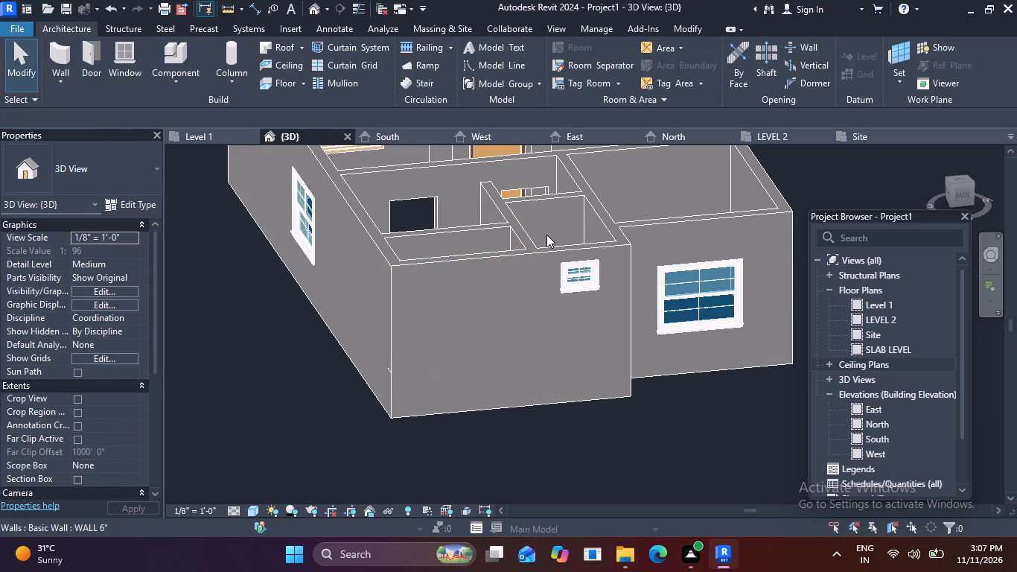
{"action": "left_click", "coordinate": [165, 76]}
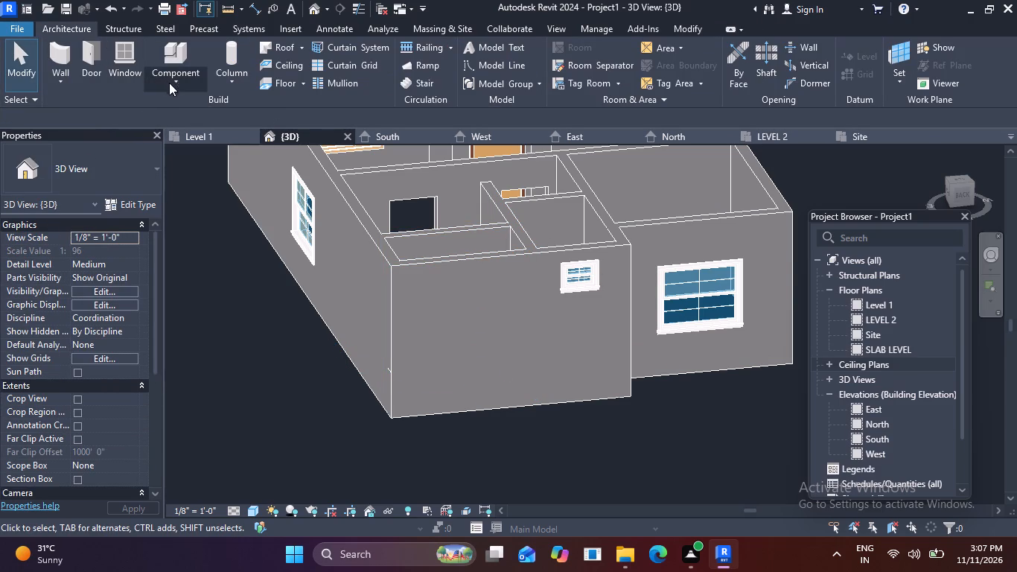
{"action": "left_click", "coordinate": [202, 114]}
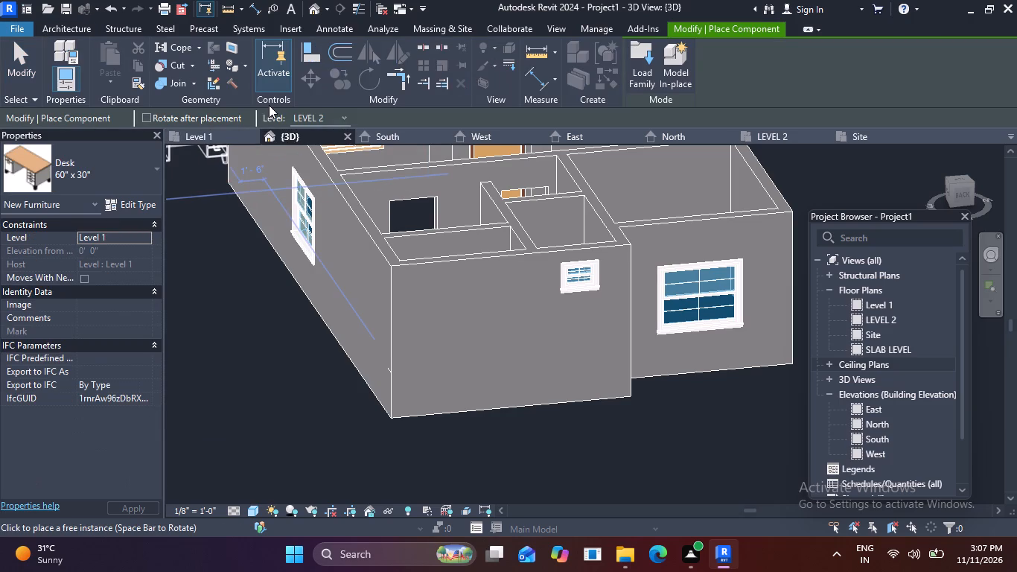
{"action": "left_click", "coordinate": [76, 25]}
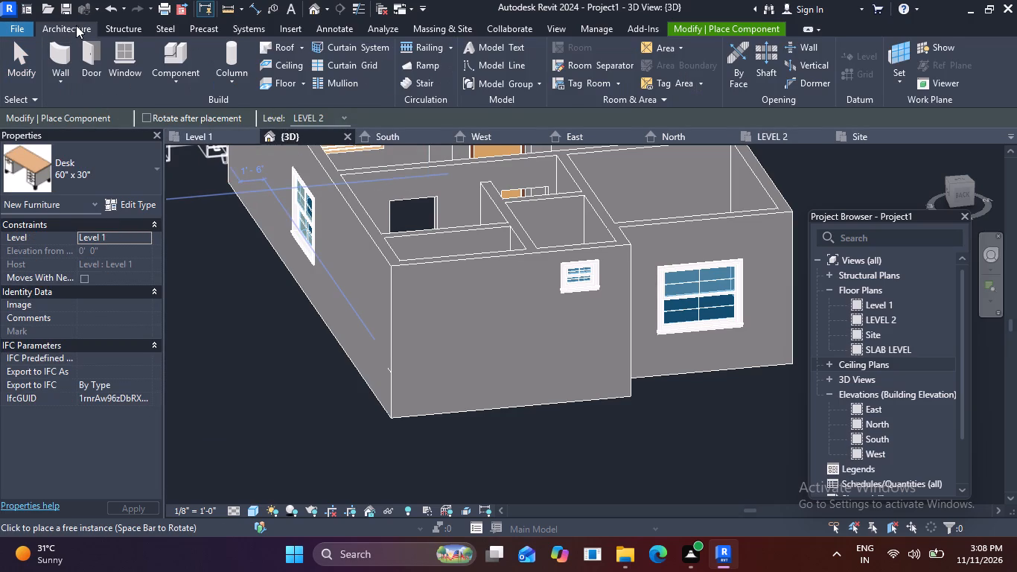
Create an in-place model in the Generic Models category.
{"action": "left_click", "coordinate": [176, 76]}
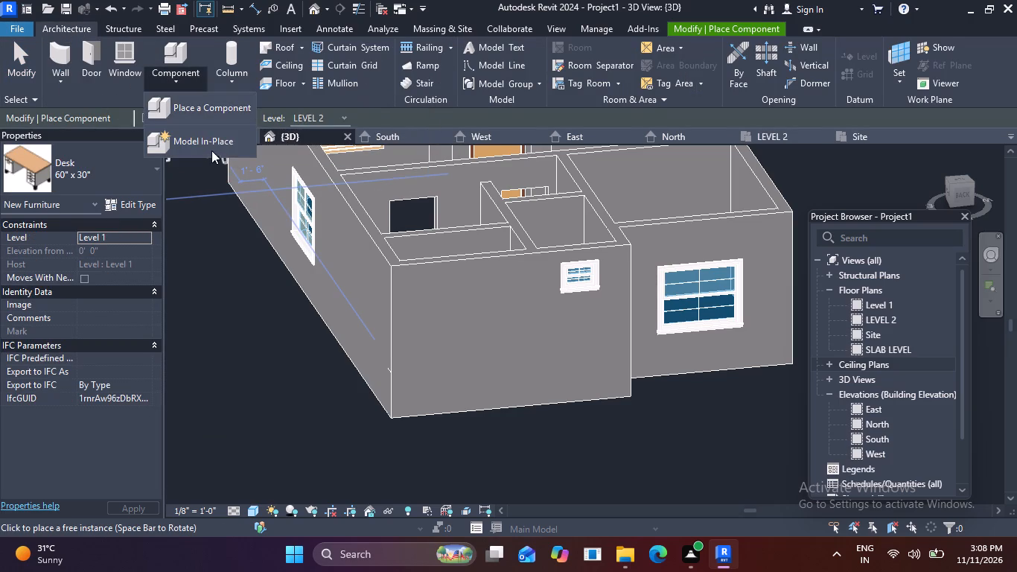
{"action": "left_click", "coordinate": [226, 144]}
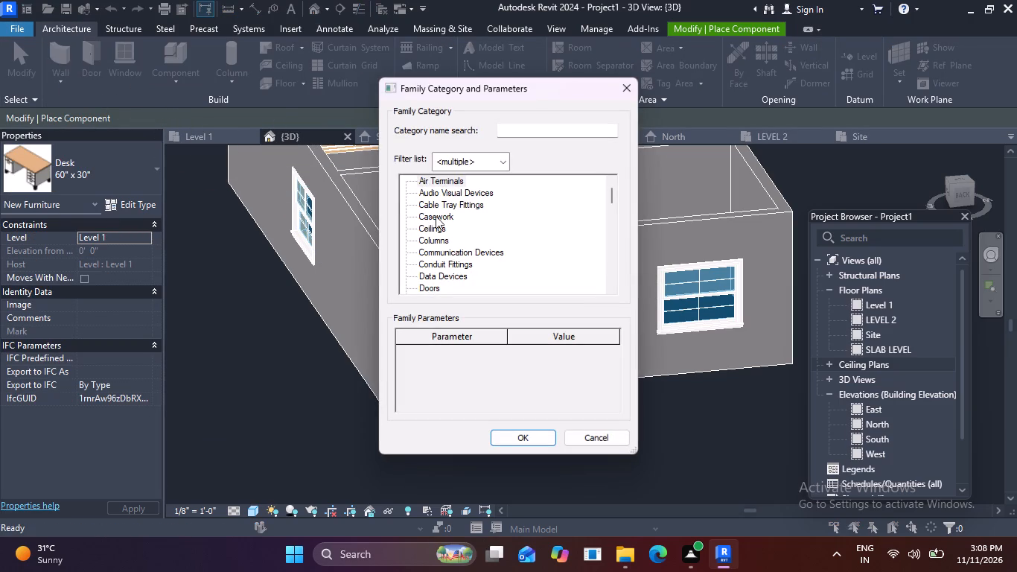
{"action": "scroll", "coordinate": [442, 216], "scroll_direction": "down", "scroll_amount": 14}
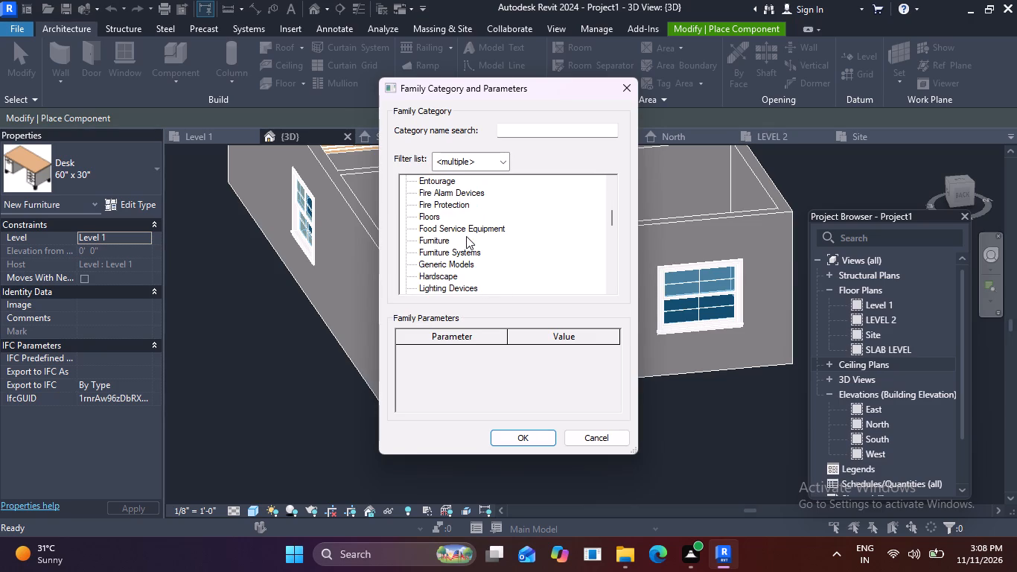
{"action": "scroll", "coordinate": [466, 236], "scroll_direction": "down", "scroll_amount": 2}
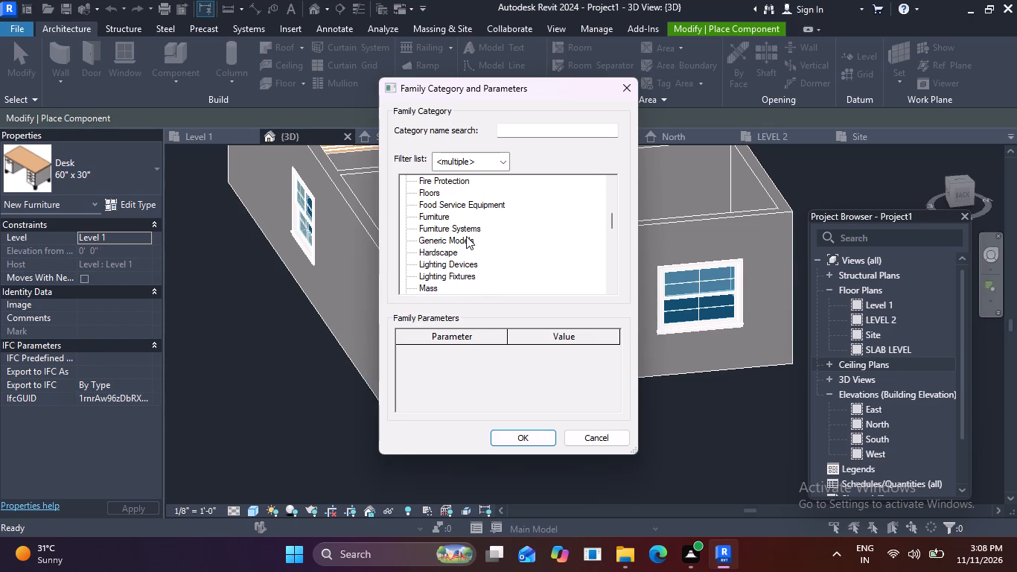
{"action": "left_click", "coordinate": [466, 236]}
{"action": "left_click", "coordinate": [535, 437]}
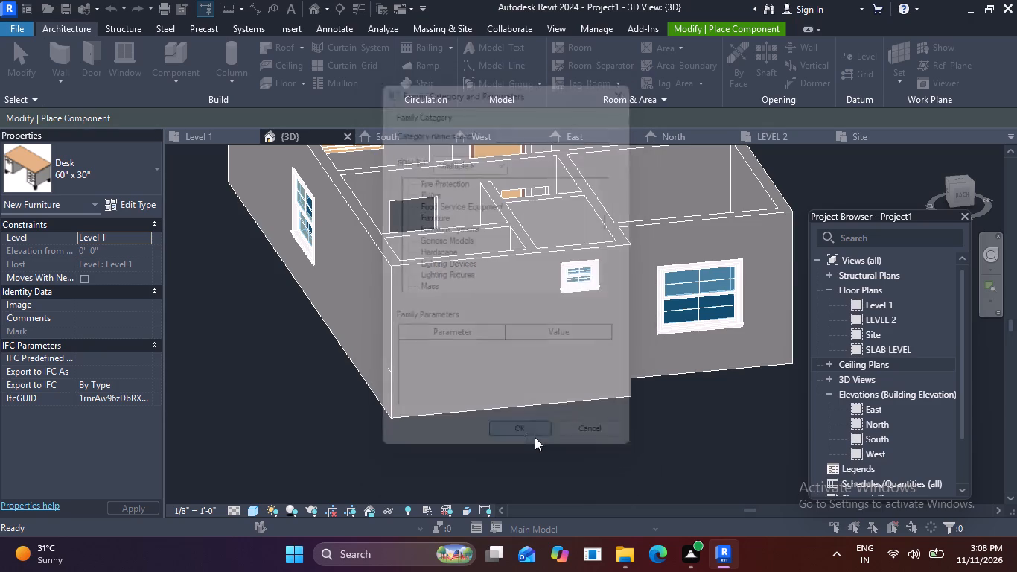
{"action": "left_click", "coordinate": [520, 302]}
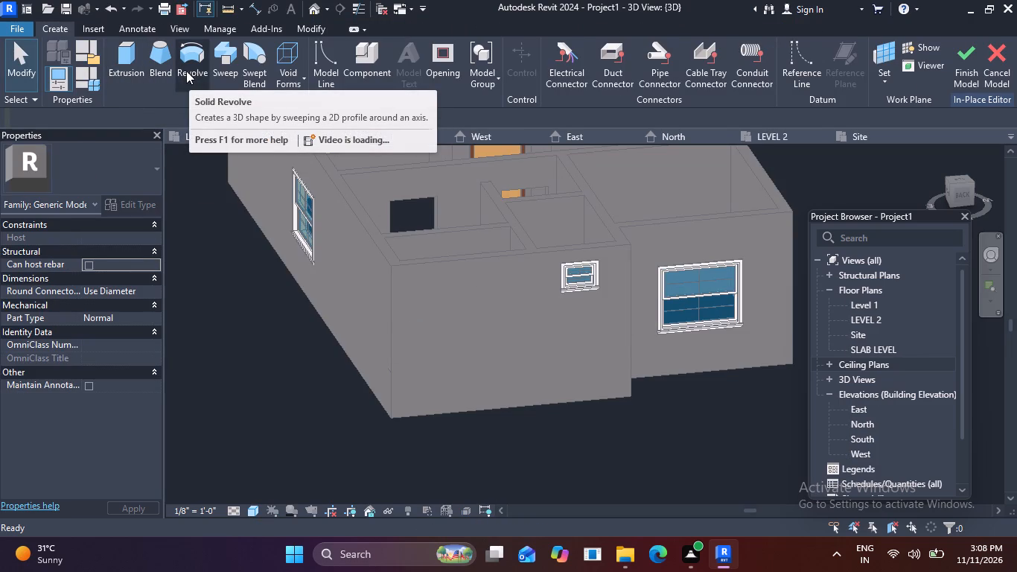
Start a void extrusion and set its work plane to the exterior face of the WALL 9" beside the small window.
{"action": "left_click", "coordinate": [294, 83]}
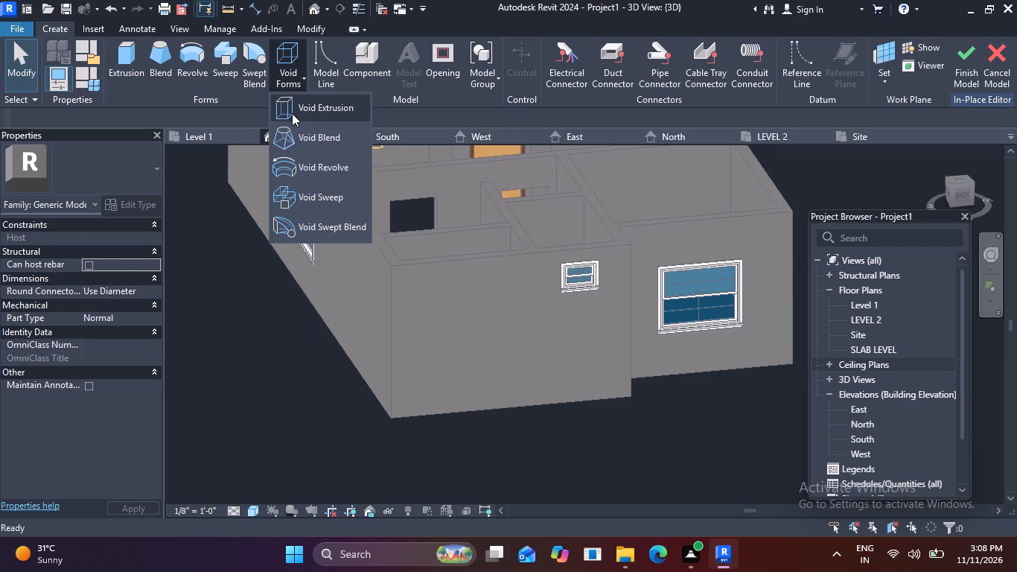
{"action": "left_click", "coordinate": [292, 113]}
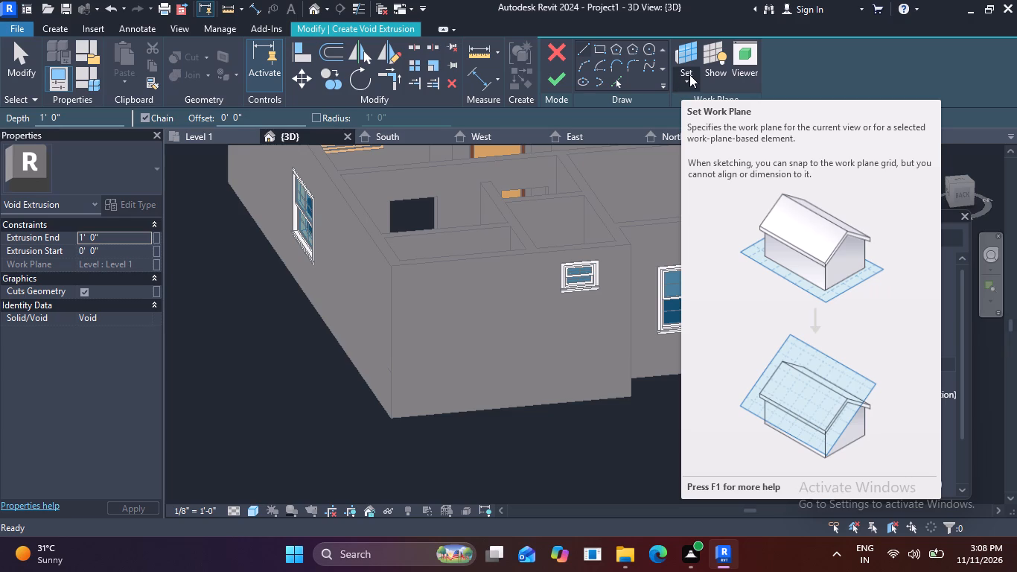
{"action": "left_click", "coordinate": [689, 74]}
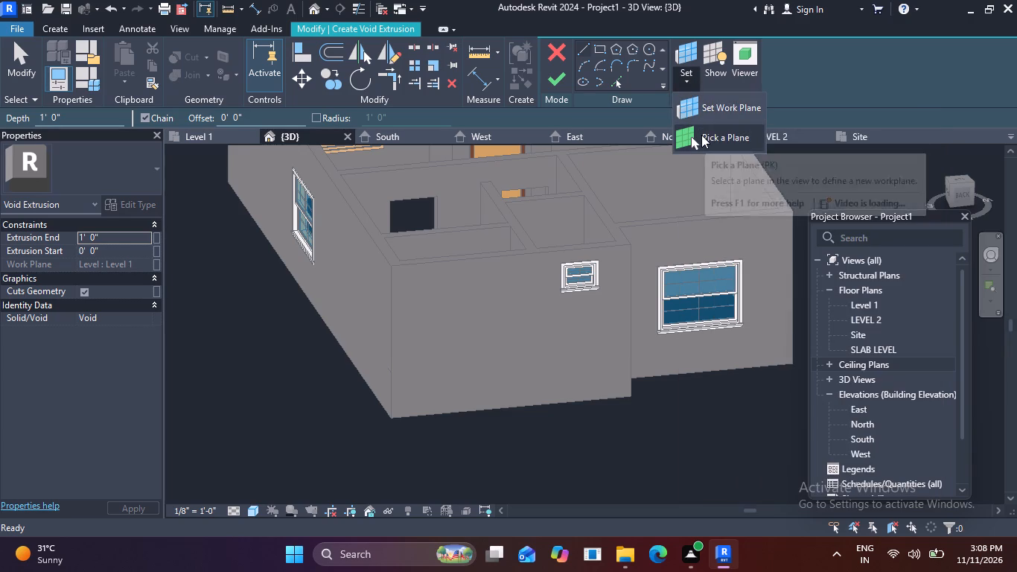
{"action": "left_click", "coordinate": [701, 135]}
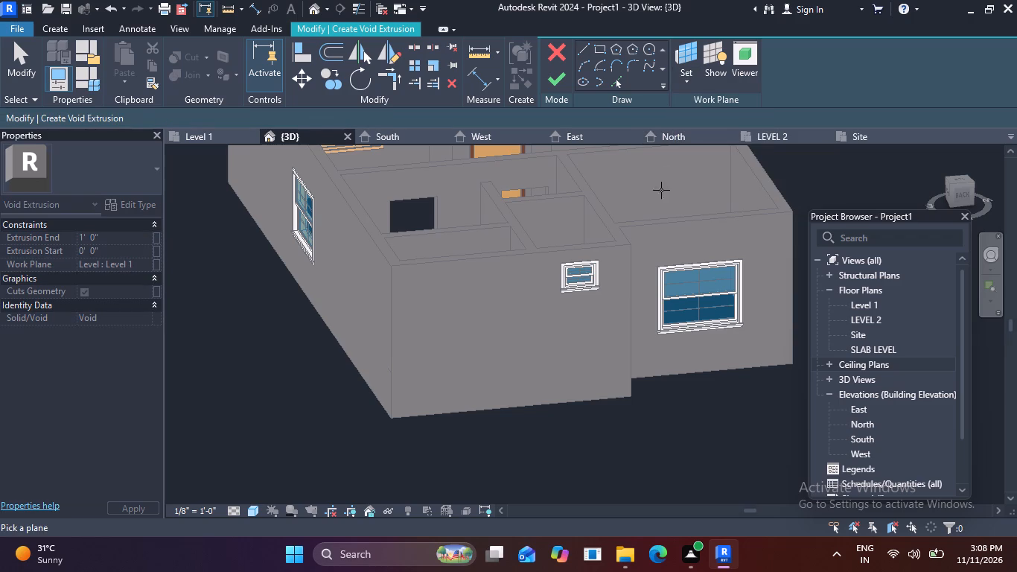
{"action": "left_click", "coordinate": [527, 296]}
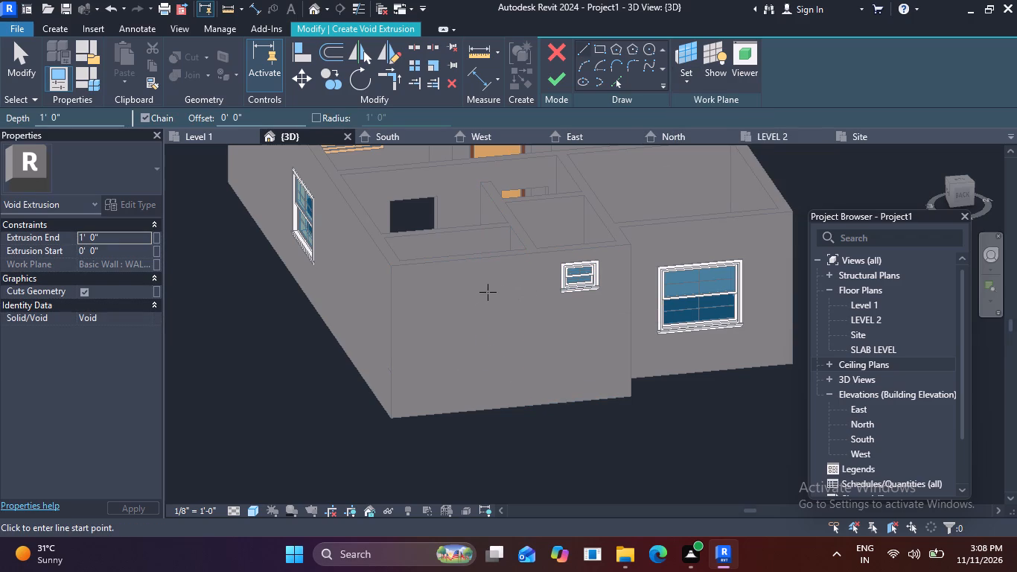
Sketch a tall, narrow vertical rectangle on the wall face, between the wall corner and the small window.
{"action": "scroll", "coordinate": [494, 286], "scroll_direction": "up", "scroll_amount": 2}
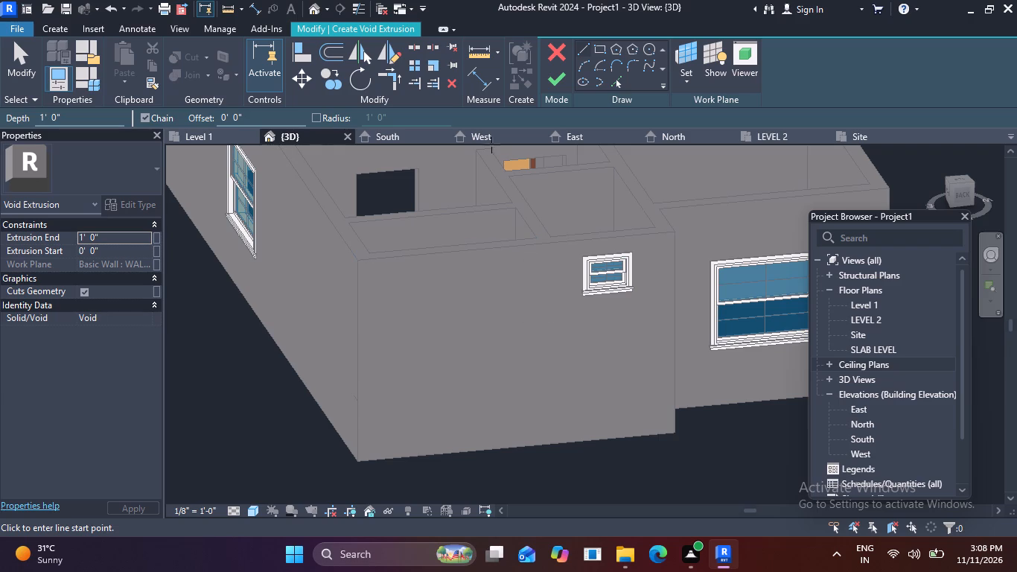
{"action": "left_click", "coordinate": [601, 52]}
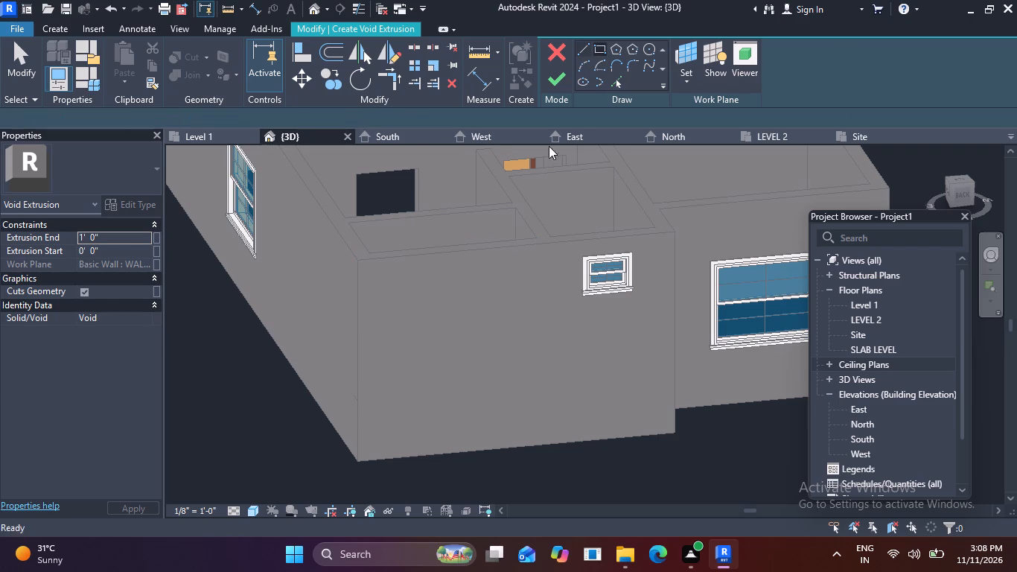
{"action": "scroll", "coordinate": [512, 306], "scroll_direction": "up", "scroll_amount": 2}
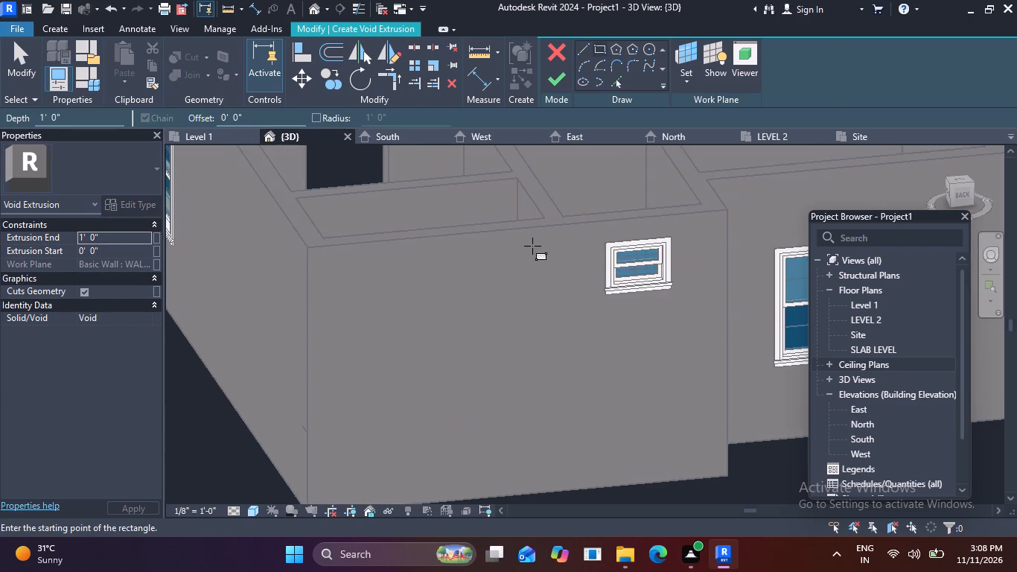
{"action": "left_click", "coordinate": [527, 248]}
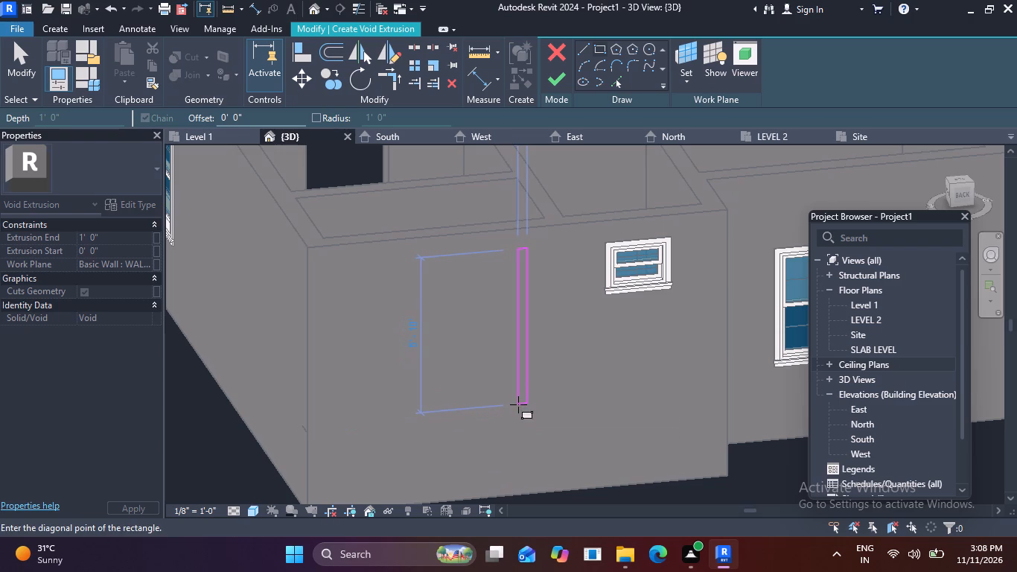
{"action": "left_click", "coordinate": [518, 404]}
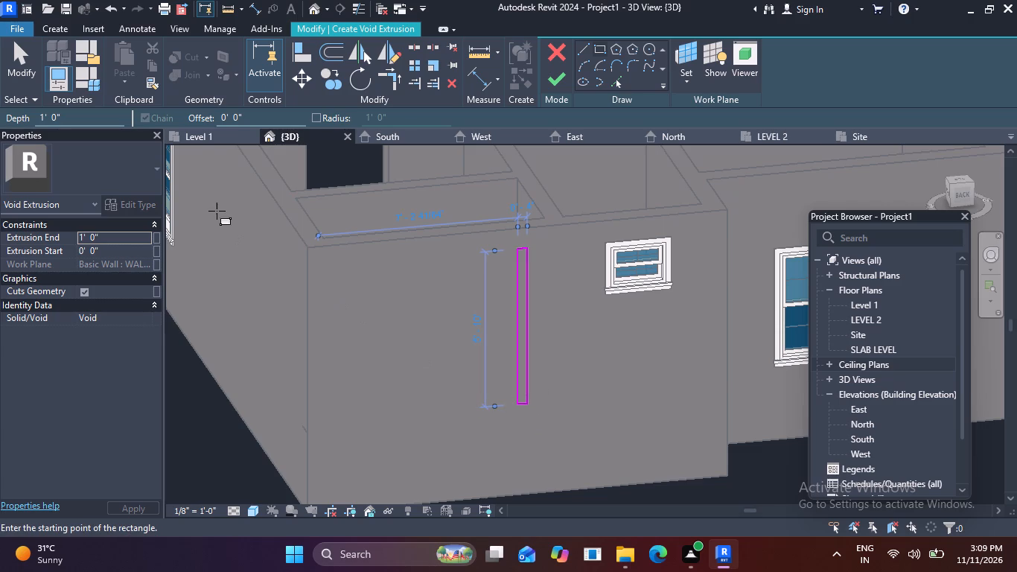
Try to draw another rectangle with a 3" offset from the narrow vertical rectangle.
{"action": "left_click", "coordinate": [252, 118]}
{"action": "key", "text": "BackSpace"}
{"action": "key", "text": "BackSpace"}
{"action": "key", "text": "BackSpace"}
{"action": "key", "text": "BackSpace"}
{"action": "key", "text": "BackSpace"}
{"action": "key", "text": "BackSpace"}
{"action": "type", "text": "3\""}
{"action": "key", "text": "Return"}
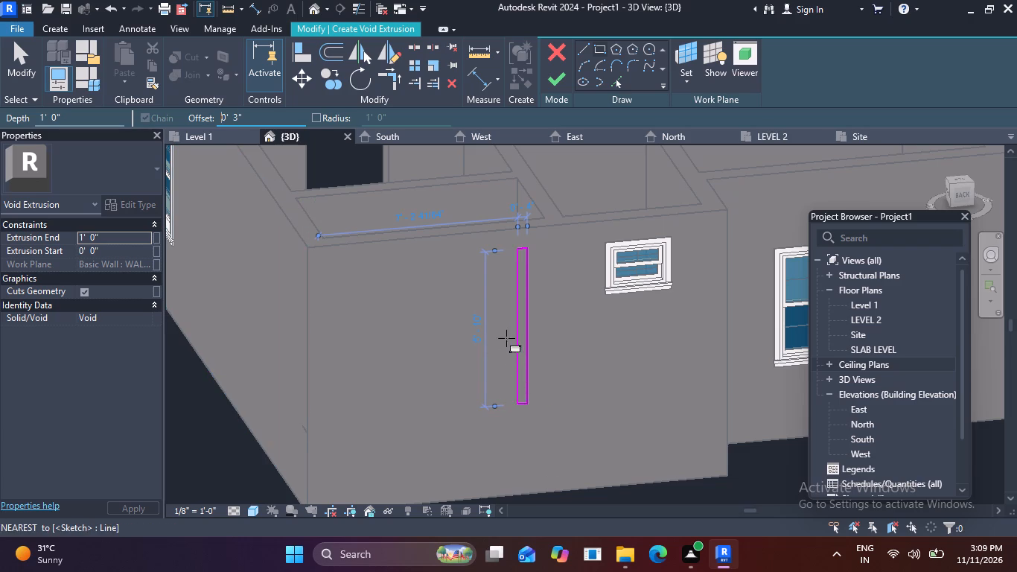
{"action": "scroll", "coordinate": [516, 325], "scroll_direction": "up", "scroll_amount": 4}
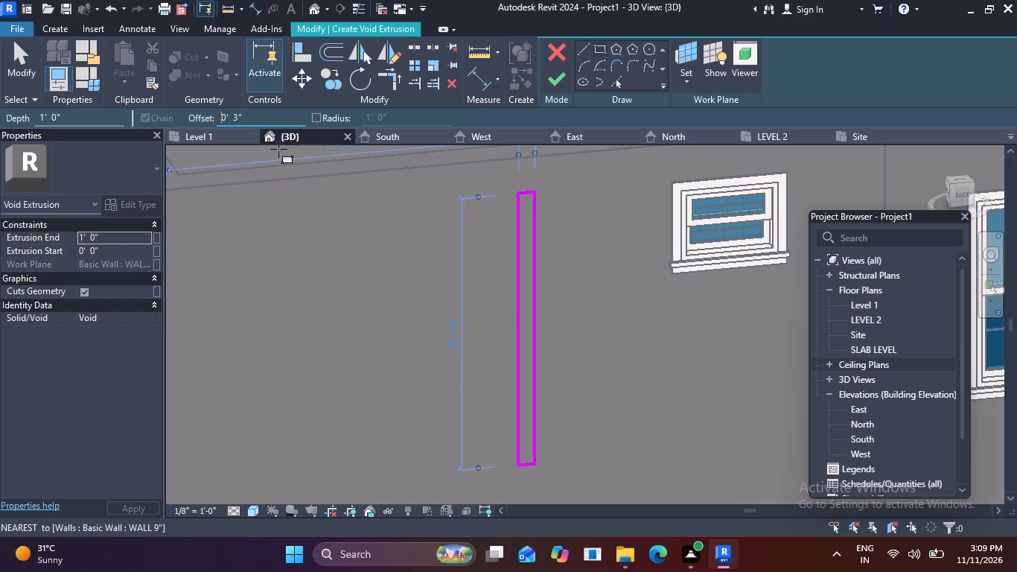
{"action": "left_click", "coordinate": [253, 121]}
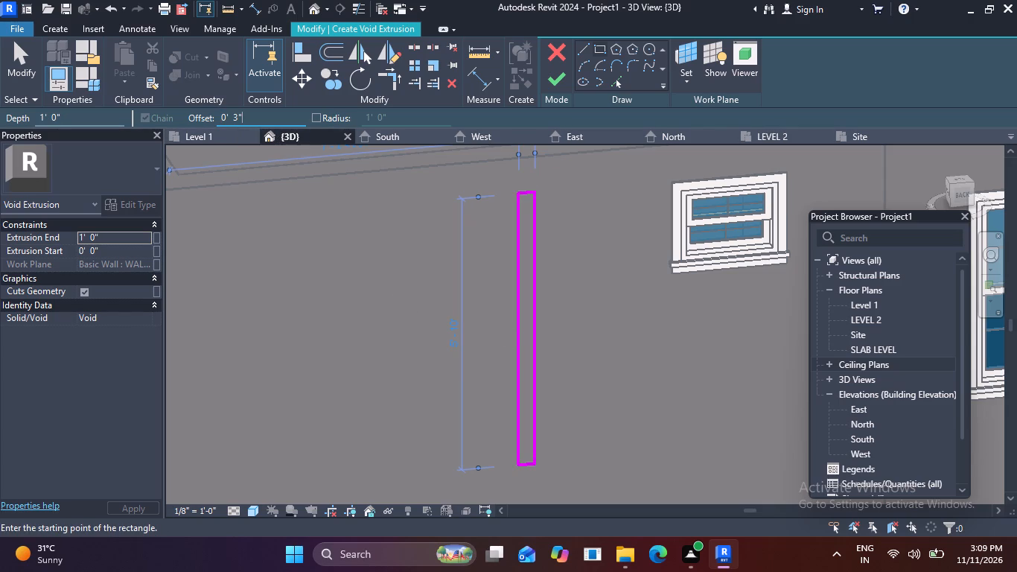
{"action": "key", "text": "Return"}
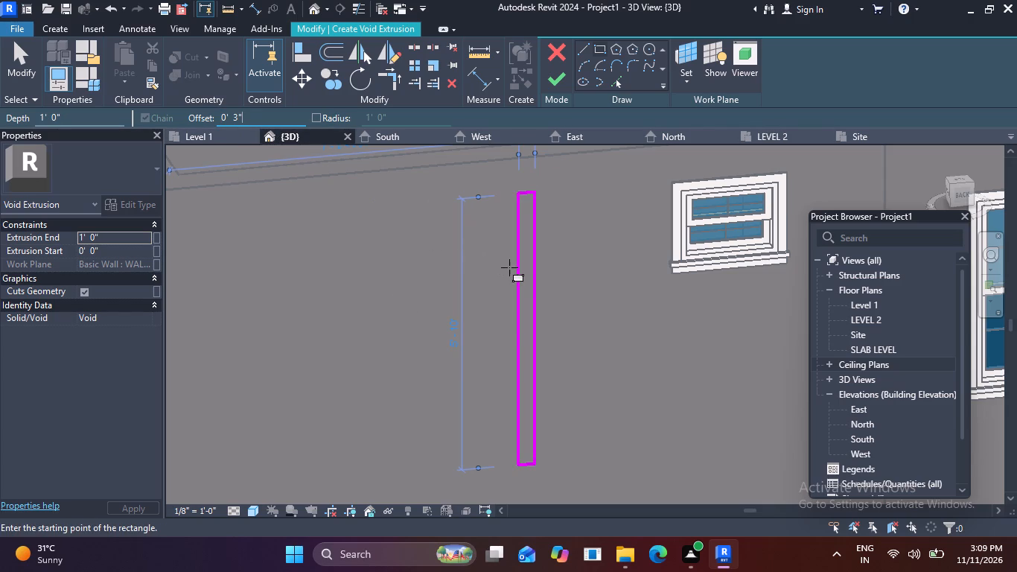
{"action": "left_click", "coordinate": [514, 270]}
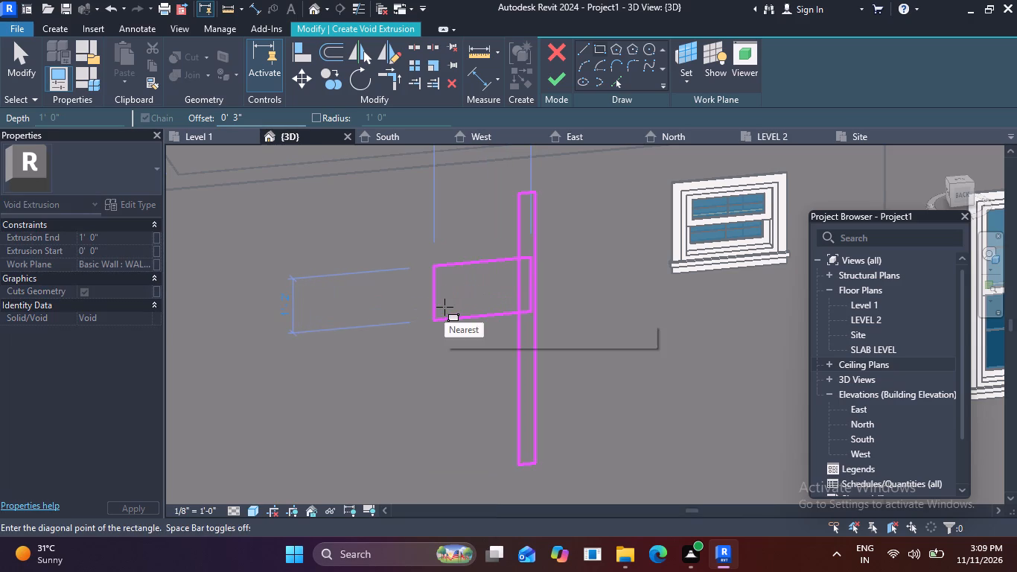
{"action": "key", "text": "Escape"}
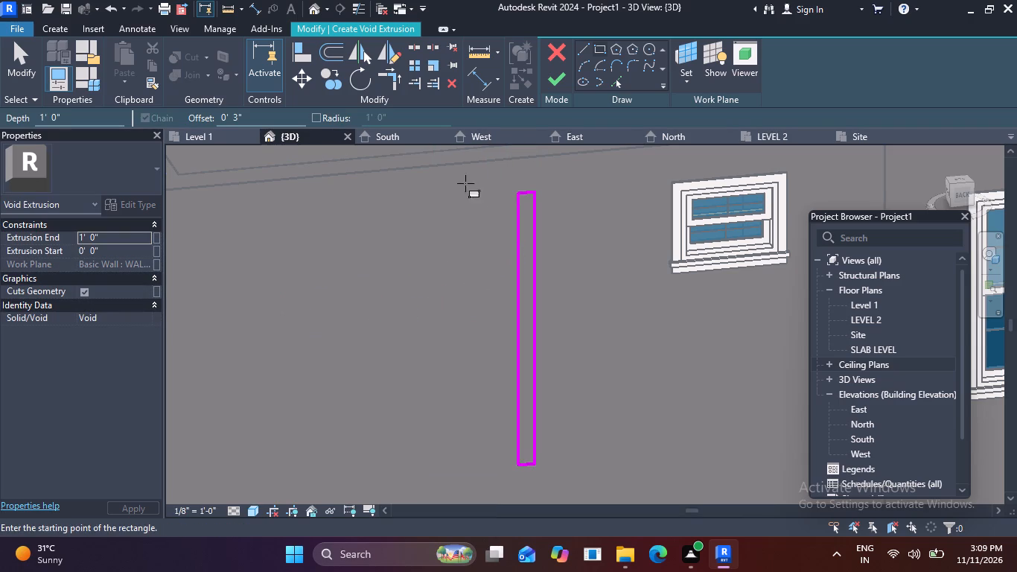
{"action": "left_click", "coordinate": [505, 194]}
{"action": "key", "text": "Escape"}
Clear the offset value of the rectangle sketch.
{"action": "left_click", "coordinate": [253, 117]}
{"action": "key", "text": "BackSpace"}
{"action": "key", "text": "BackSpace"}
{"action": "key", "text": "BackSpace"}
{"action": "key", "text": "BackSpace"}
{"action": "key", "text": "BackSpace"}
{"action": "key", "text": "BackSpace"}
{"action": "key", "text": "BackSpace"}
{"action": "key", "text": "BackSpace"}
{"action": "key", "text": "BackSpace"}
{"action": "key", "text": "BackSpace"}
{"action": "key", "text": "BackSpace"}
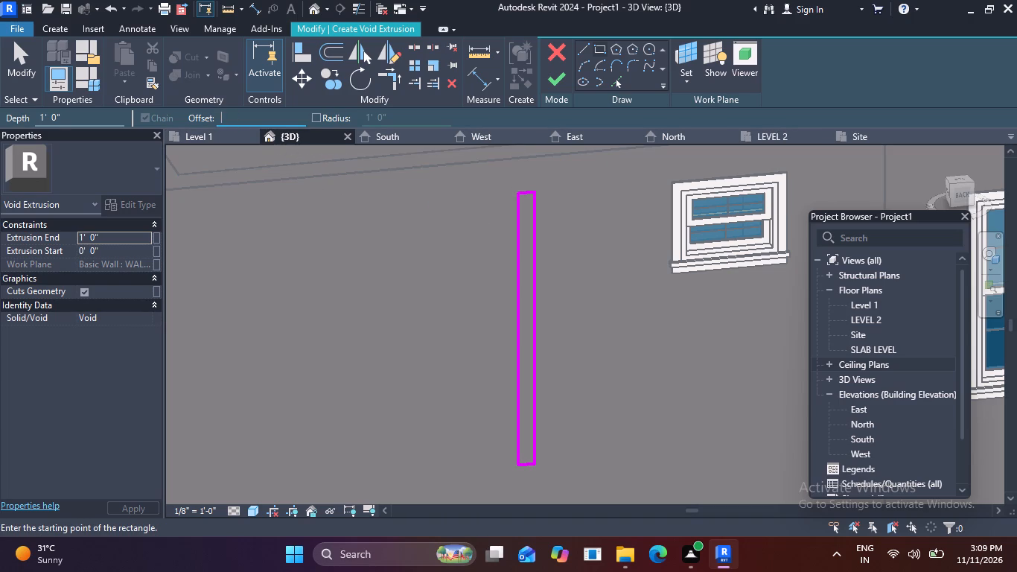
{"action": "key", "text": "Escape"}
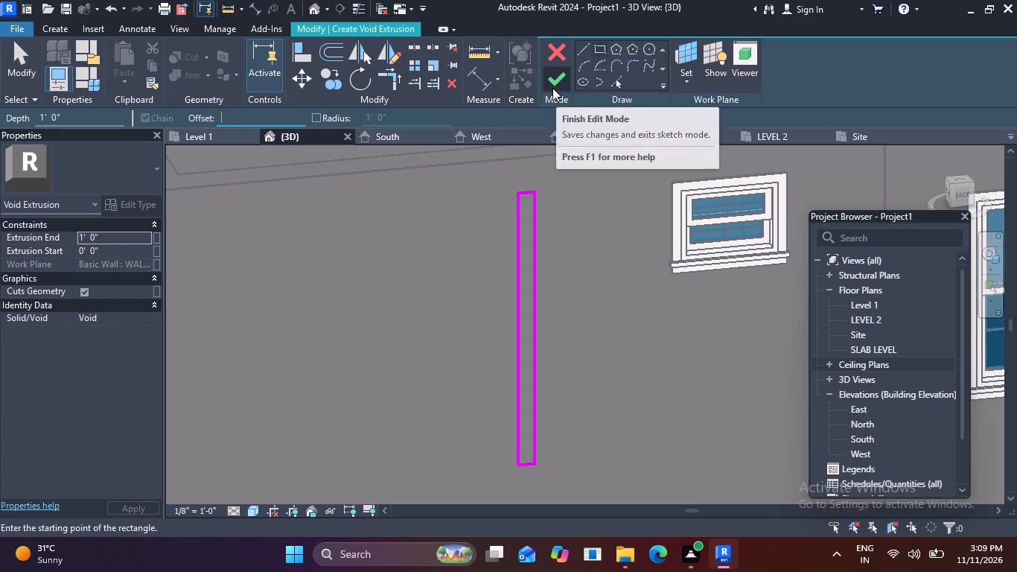
Finish the narrow rectangle's sketch as a void extrusion with a depth of 1' 0".
{"action": "left_click", "coordinate": [552, 88]}
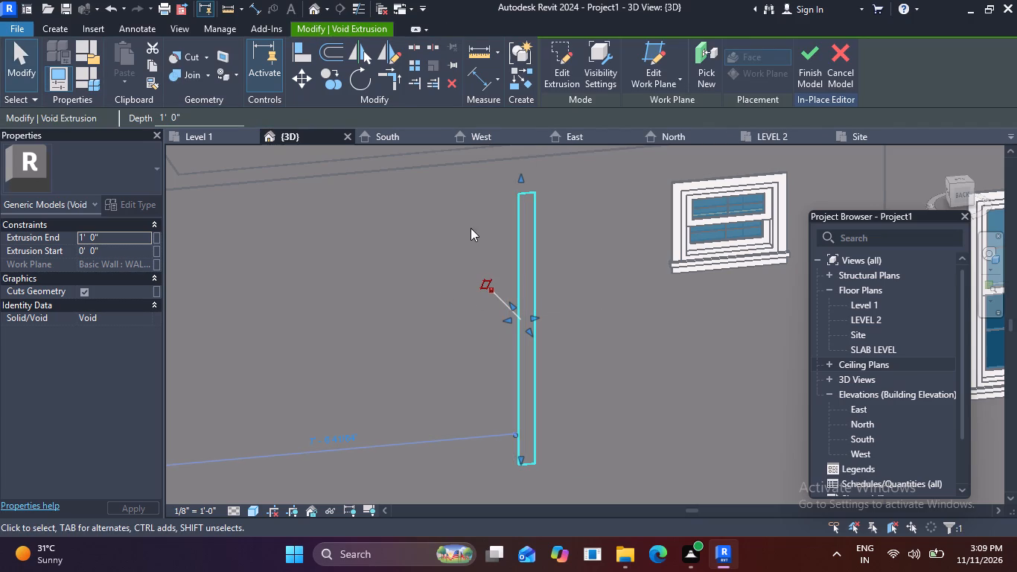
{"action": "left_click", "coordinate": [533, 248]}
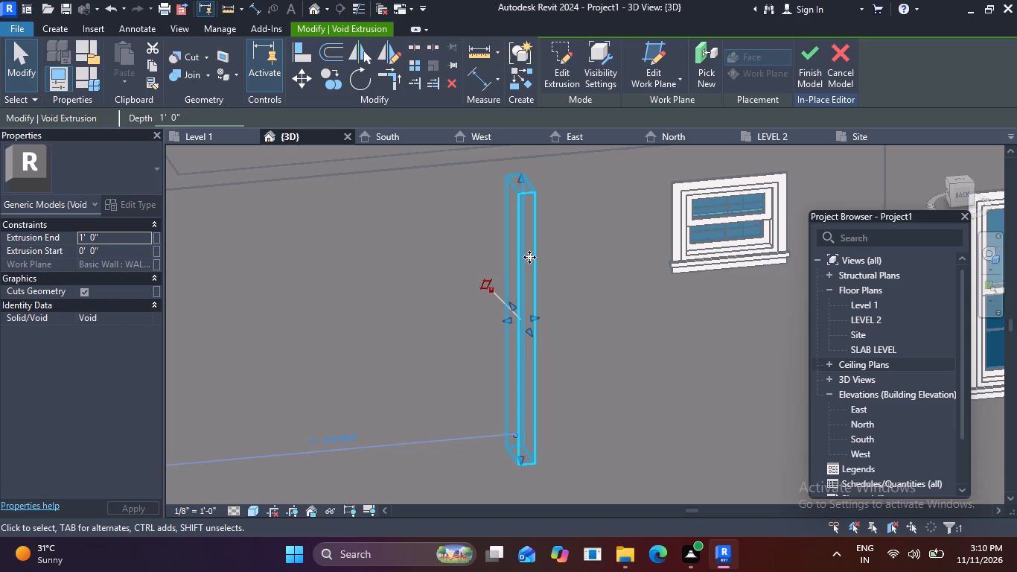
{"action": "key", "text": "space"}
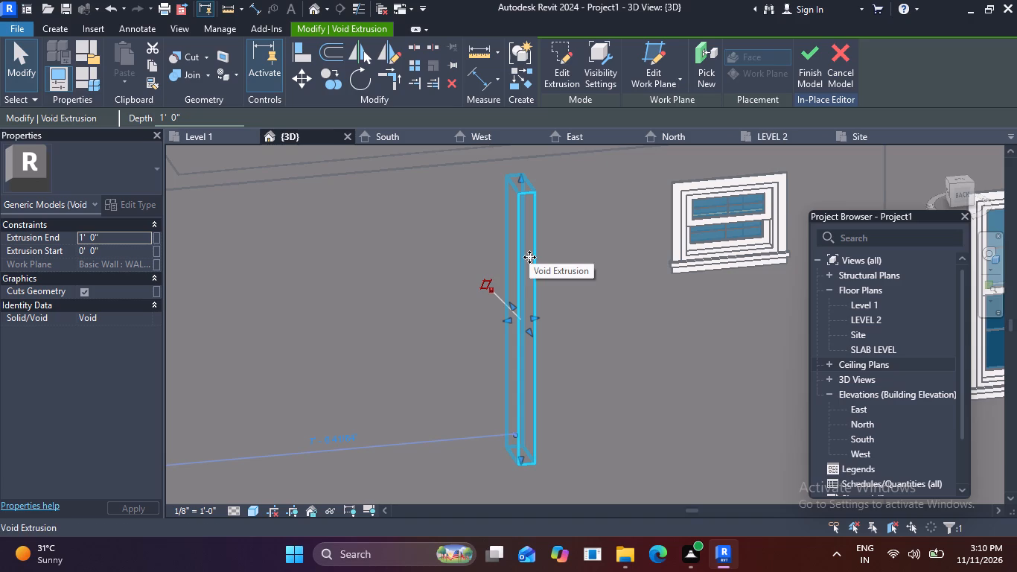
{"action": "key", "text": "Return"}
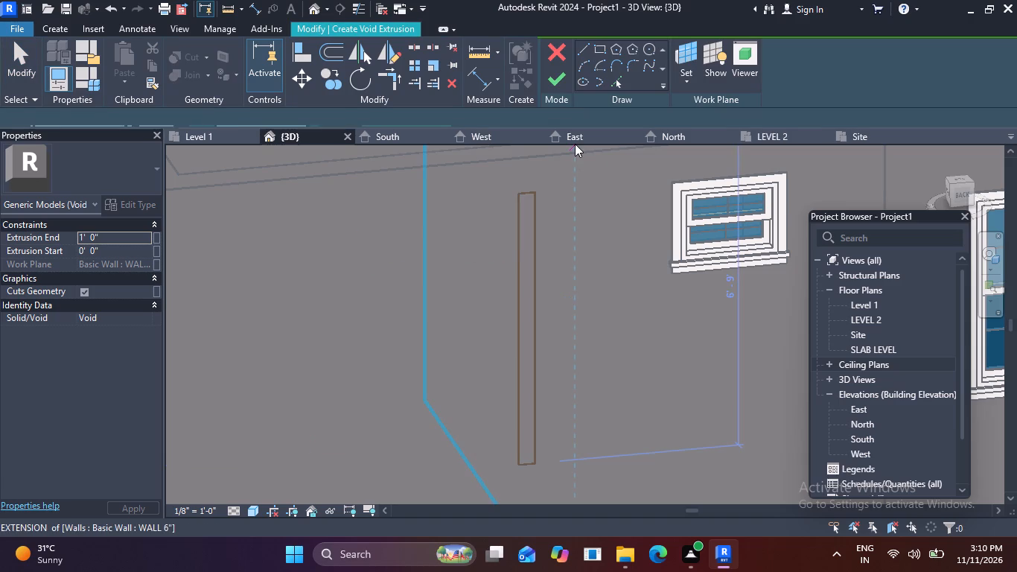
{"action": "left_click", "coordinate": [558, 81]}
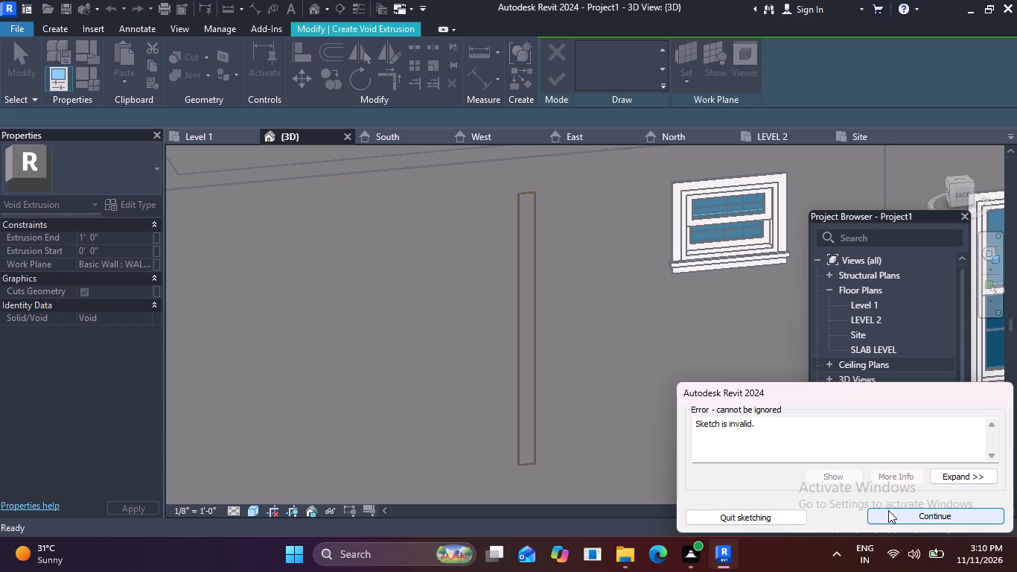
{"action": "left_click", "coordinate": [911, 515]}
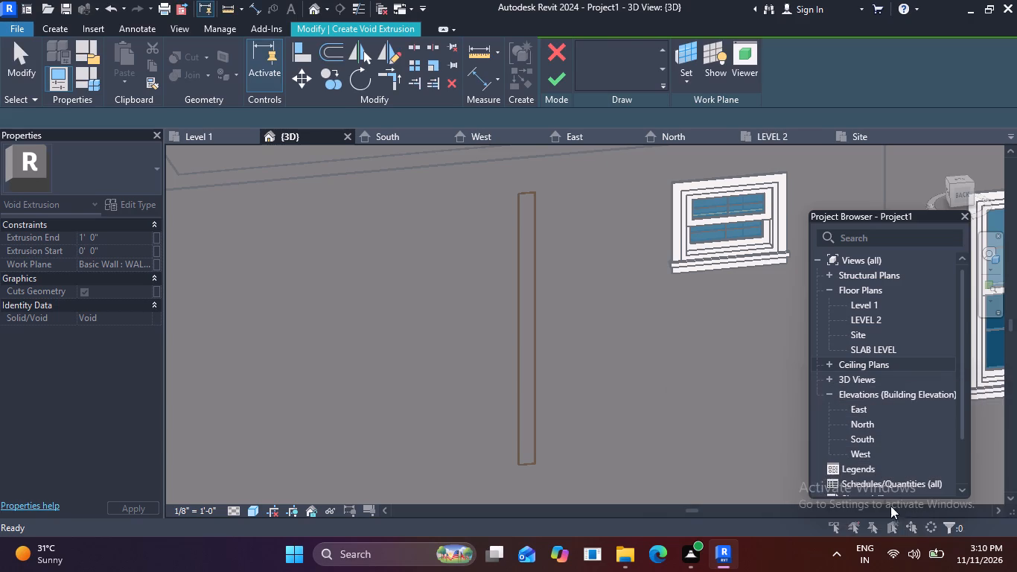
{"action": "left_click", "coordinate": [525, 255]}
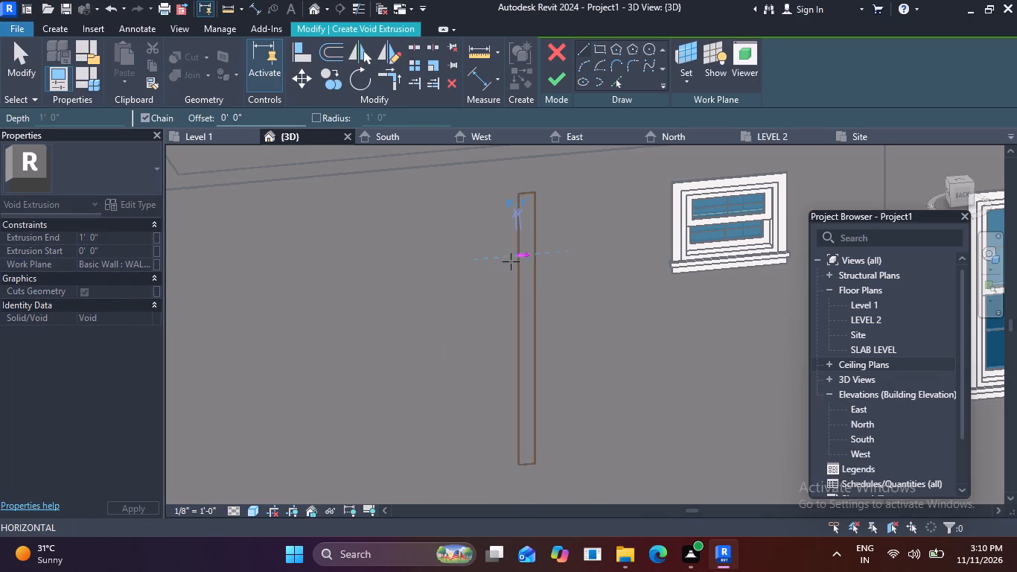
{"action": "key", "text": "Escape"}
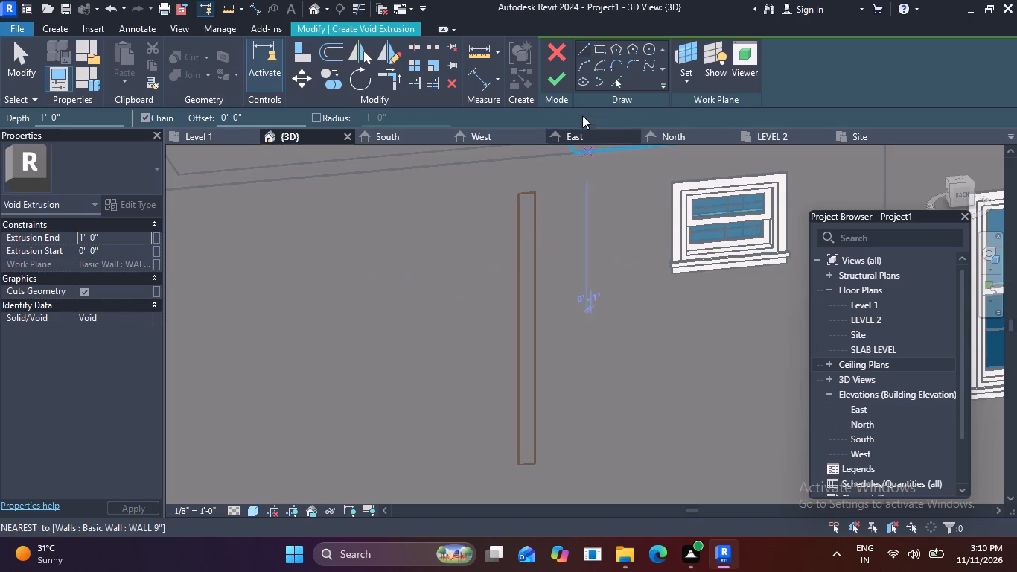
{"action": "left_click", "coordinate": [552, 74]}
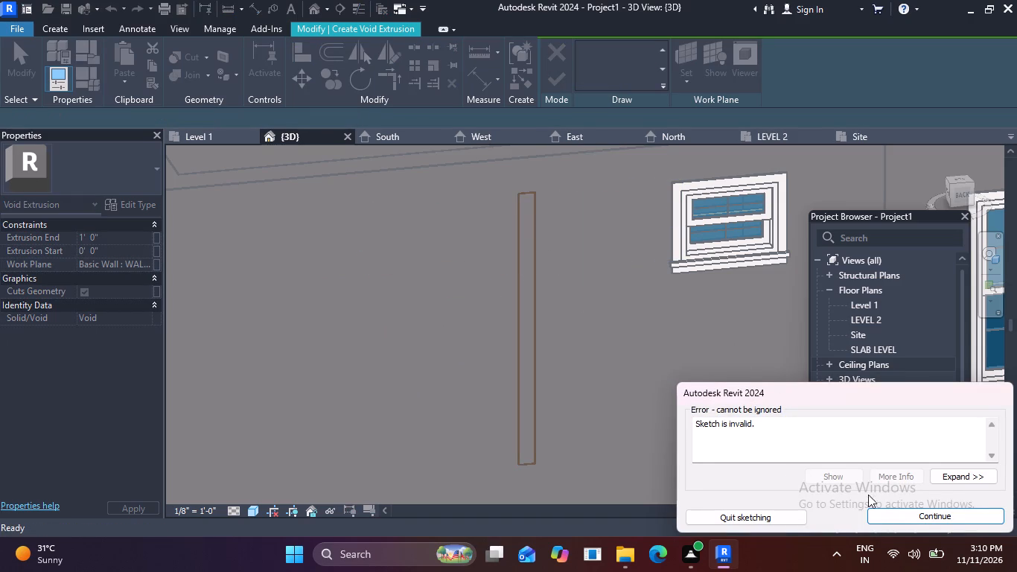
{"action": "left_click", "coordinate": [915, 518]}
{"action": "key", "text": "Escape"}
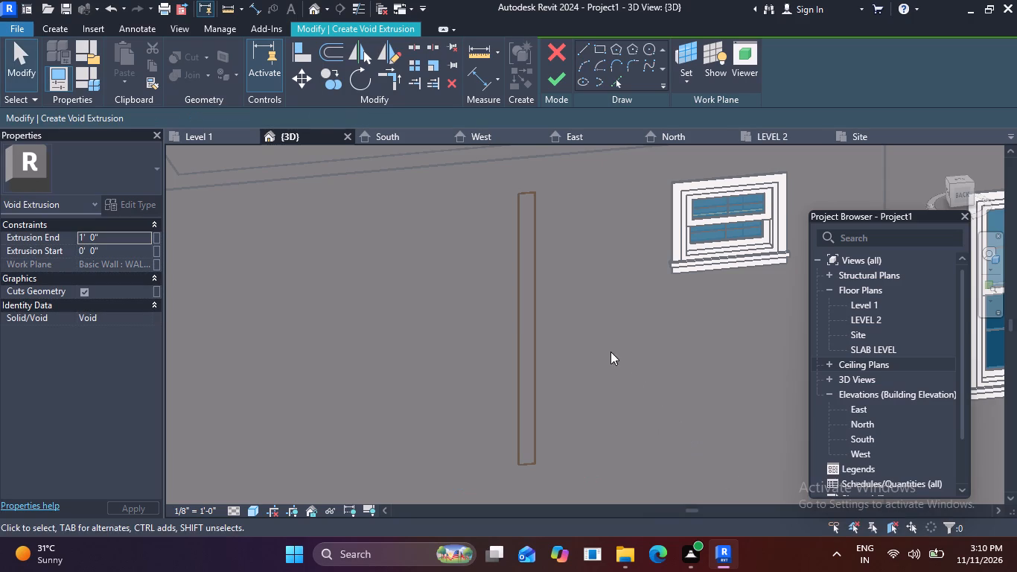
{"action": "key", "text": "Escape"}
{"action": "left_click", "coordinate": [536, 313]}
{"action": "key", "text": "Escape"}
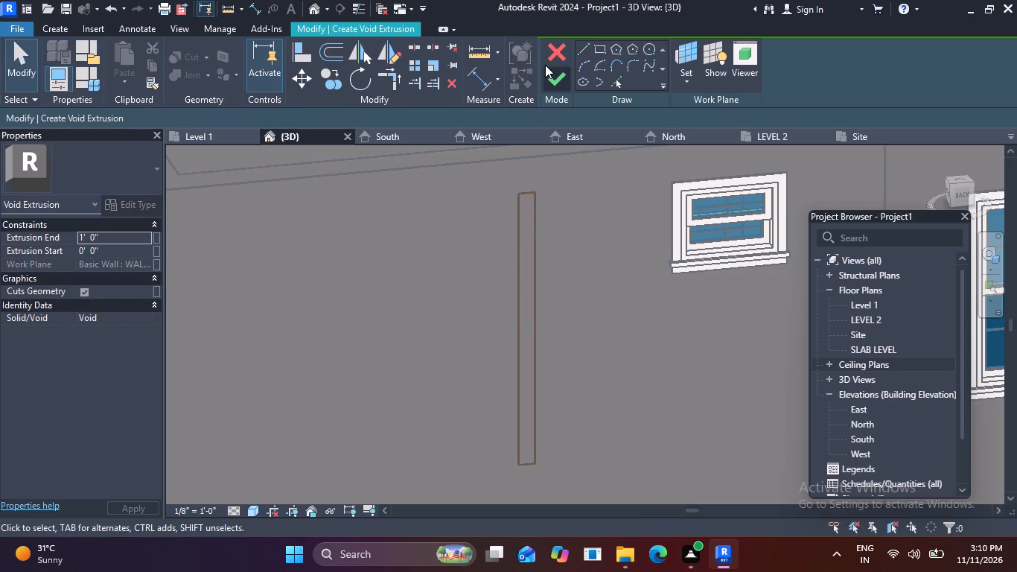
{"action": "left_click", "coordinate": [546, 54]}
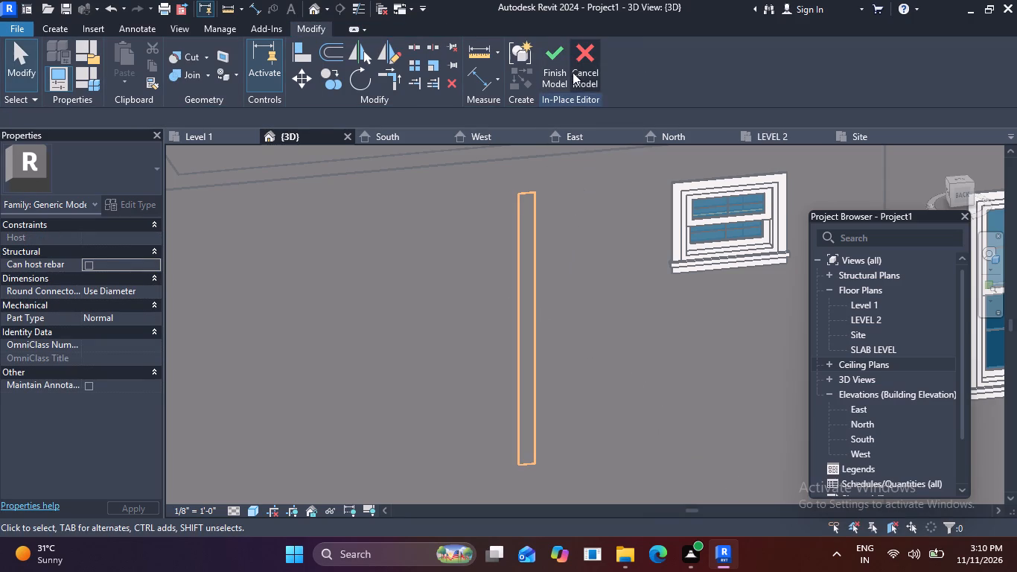
Cancel the in-place model and discard its void extrusion.
{"action": "left_click", "coordinate": [581, 57]}
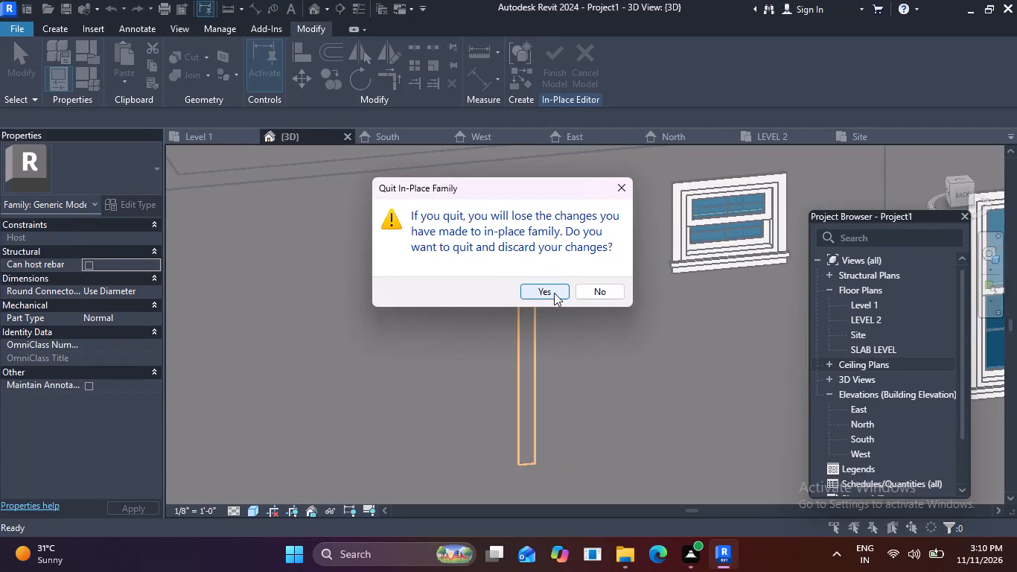
{"action": "left_click", "coordinate": [554, 293]}
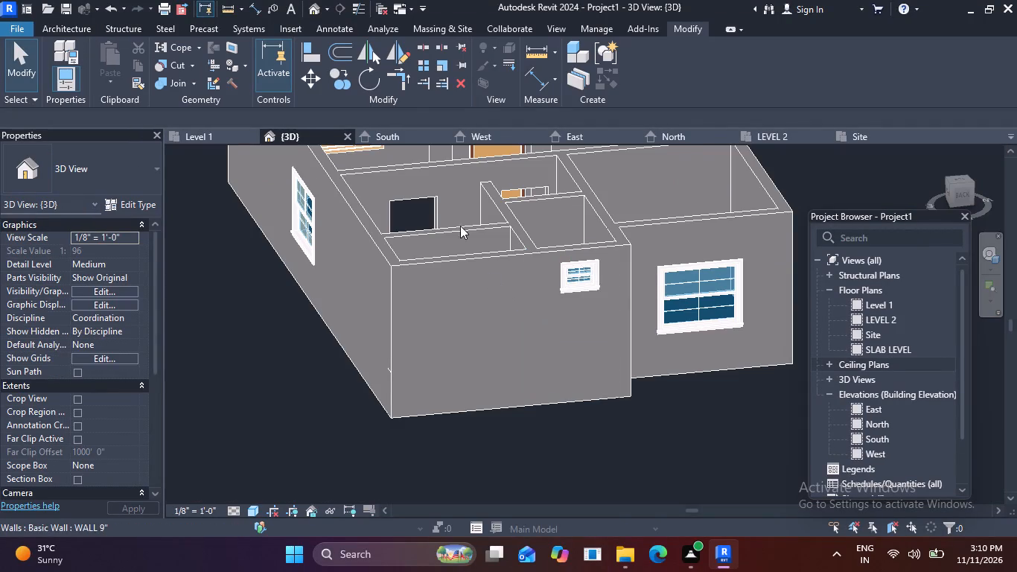
Create a new in-place model in the Generic Models category, named Generic Models 1.
{"action": "left_click", "coordinate": [71, 26]}
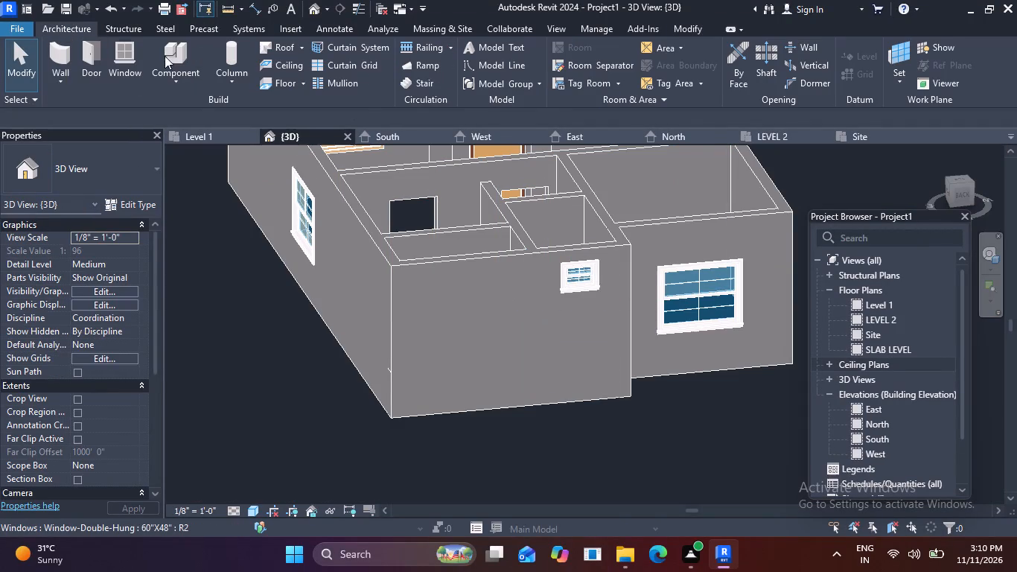
{"action": "left_click", "coordinate": [187, 84]}
{"action": "left_click", "coordinate": [214, 140]}
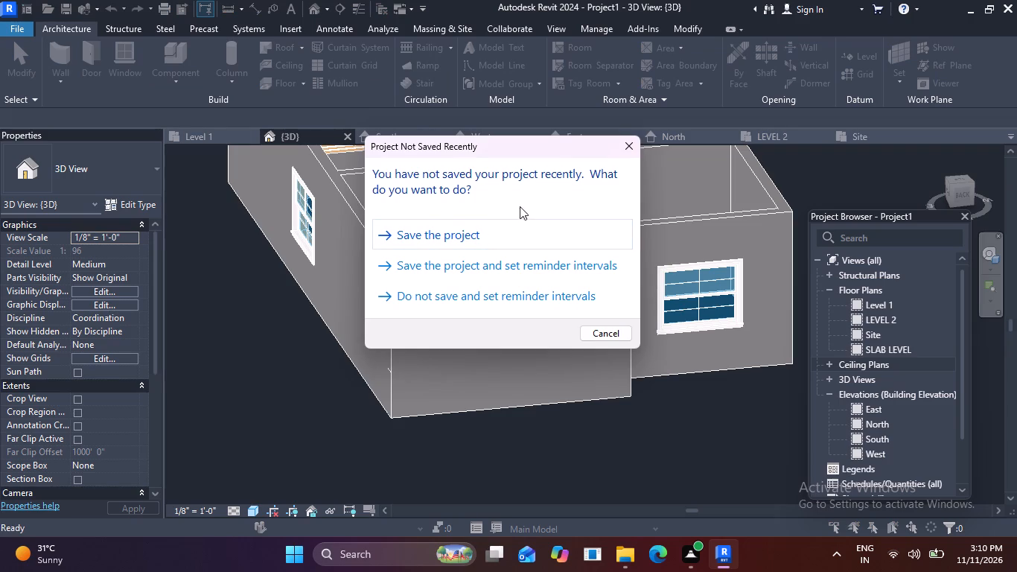
{"action": "left_click", "coordinate": [634, 147]}
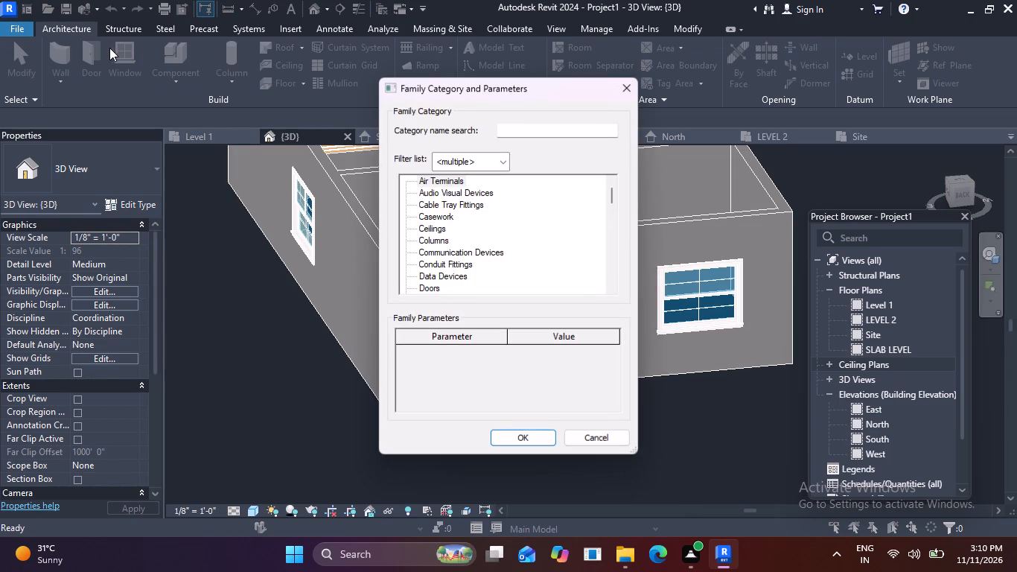
{"action": "scroll", "coordinate": [464, 226], "scroll_direction": "down", "scroll_amount": 4}
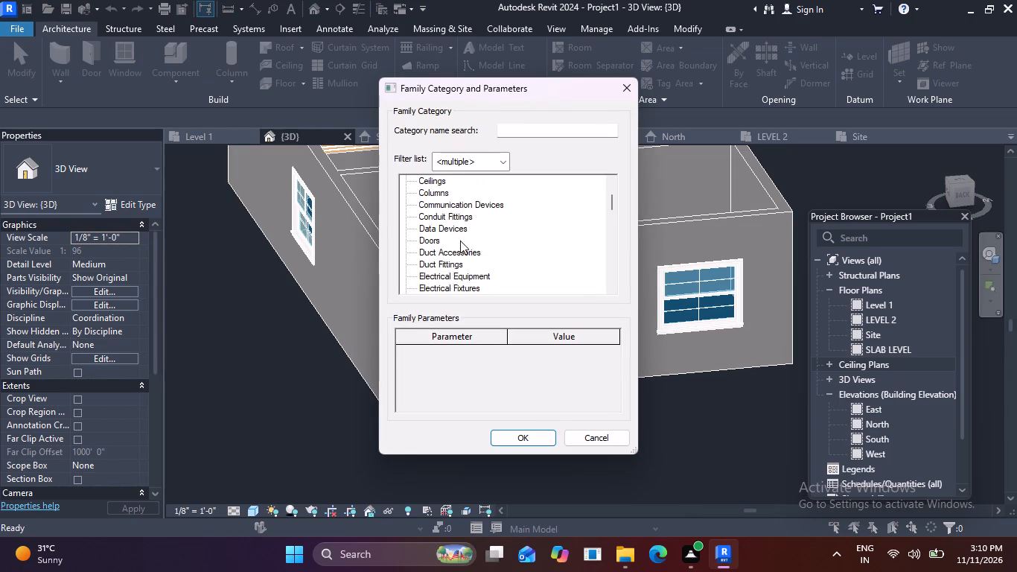
{"action": "scroll", "coordinate": [460, 241], "scroll_direction": "down", "scroll_amount": 9}
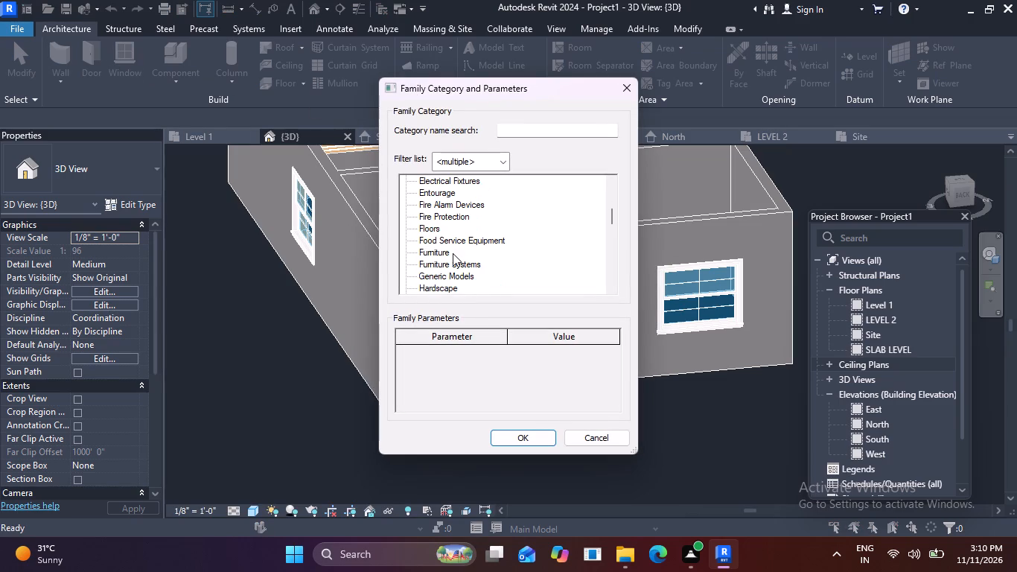
{"action": "scroll", "coordinate": [453, 253], "scroll_direction": "down", "scroll_amount": 4}
{"action": "scroll", "coordinate": [452, 253], "scroll_direction": "up", "scroll_amount": 3}
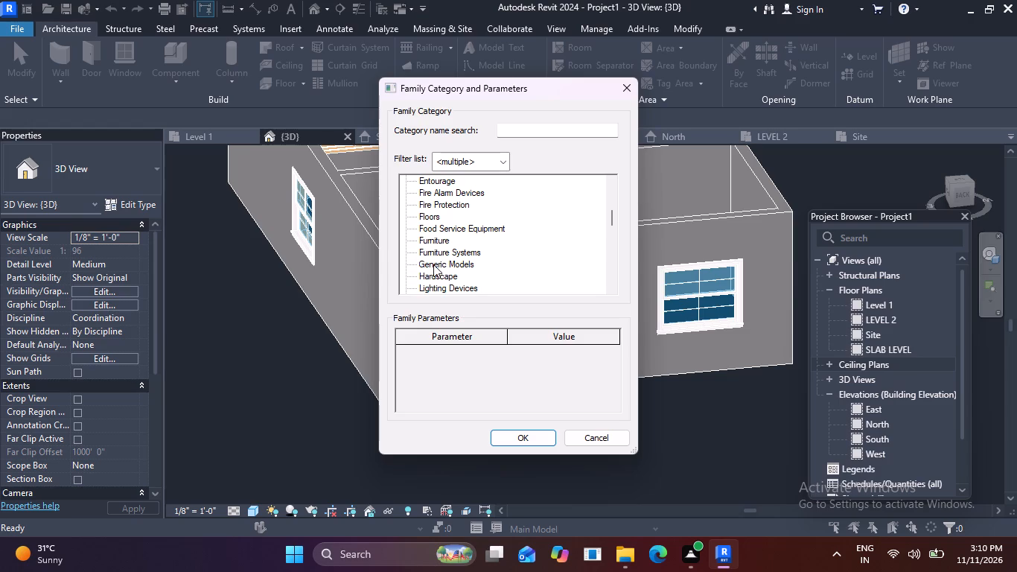
{"action": "left_click", "coordinate": [433, 264]}
{"action": "left_click", "coordinate": [543, 441]}
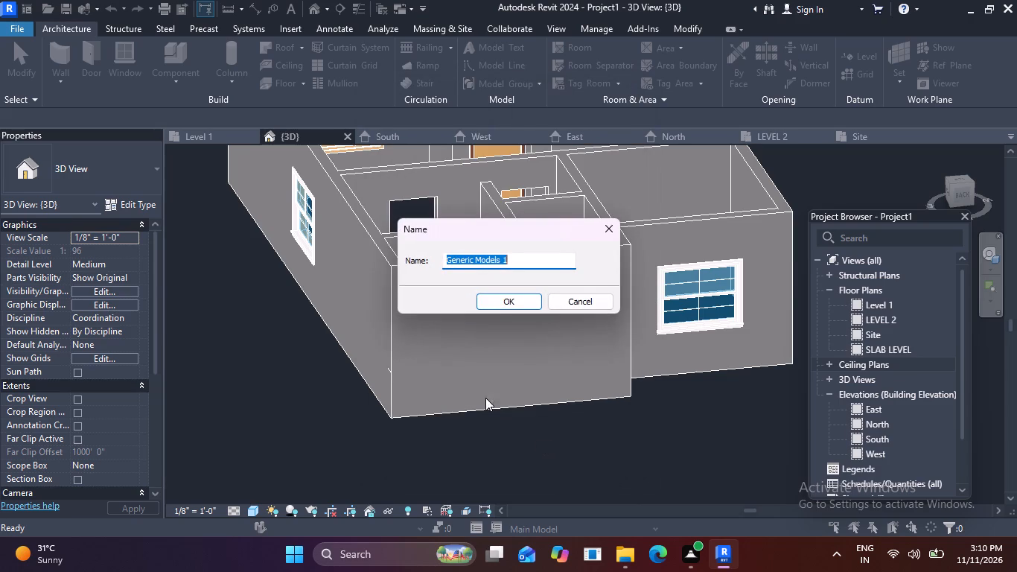
{"action": "left_click", "coordinate": [508, 299]}
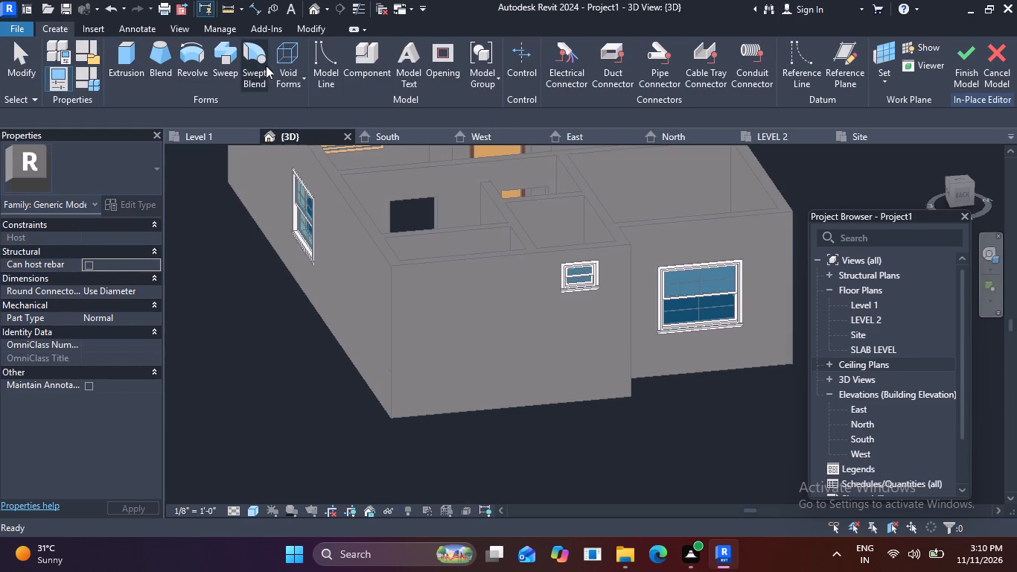
Start a void extrusion and pick the wall face between the corner and the small window as its work plane.
{"action": "left_click", "coordinate": [295, 81]}
{"action": "left_click", "coordinate": [303, 108]}
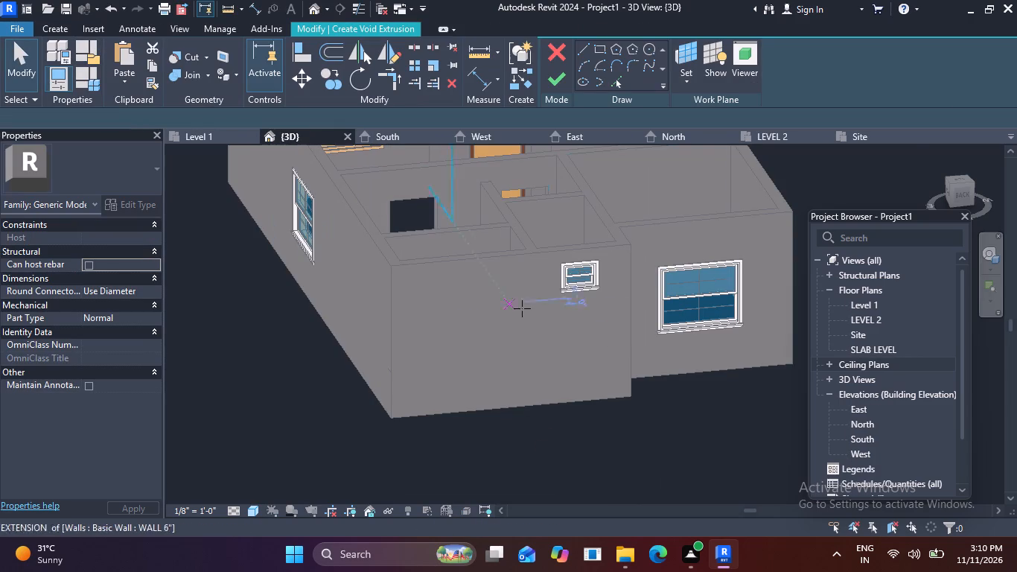
{"action": "scroll", "coordinate": [536, 294], "scroll_direction": "up", "scroll_amount": 3}
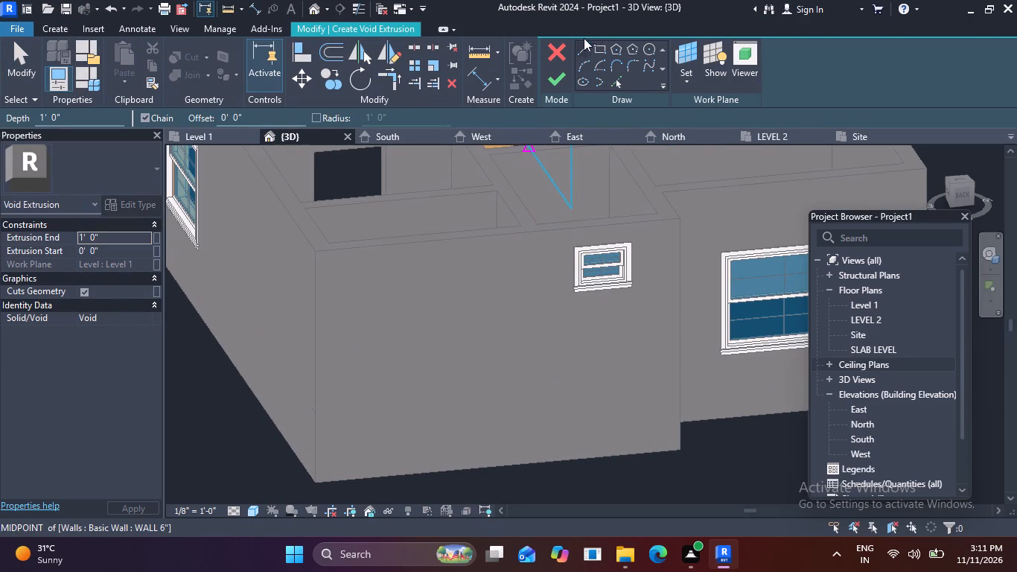
{"action": "left_click", "coordinate": [587, 54]}
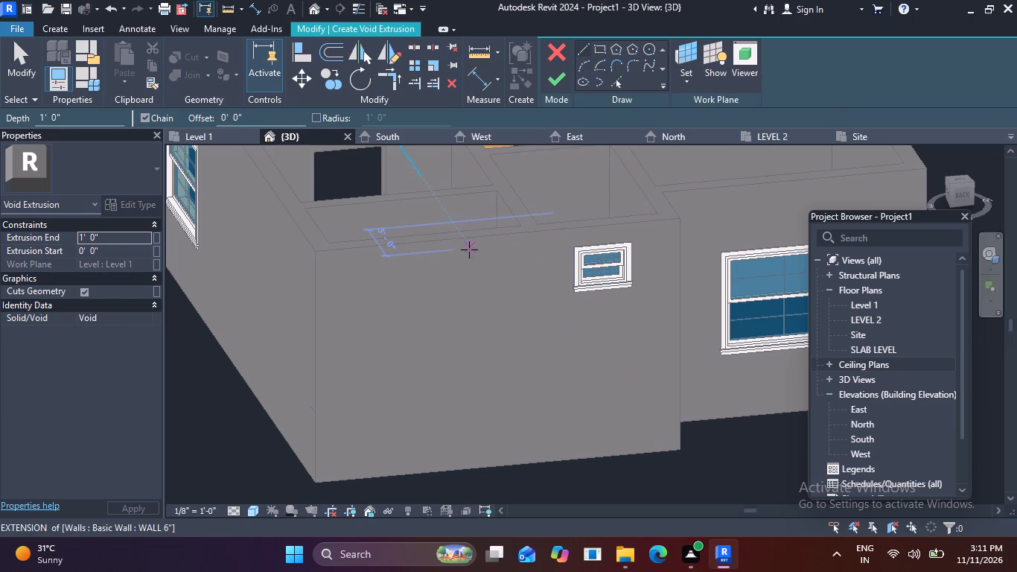
{"action": "left_click", "coordinate": [689, 73]}
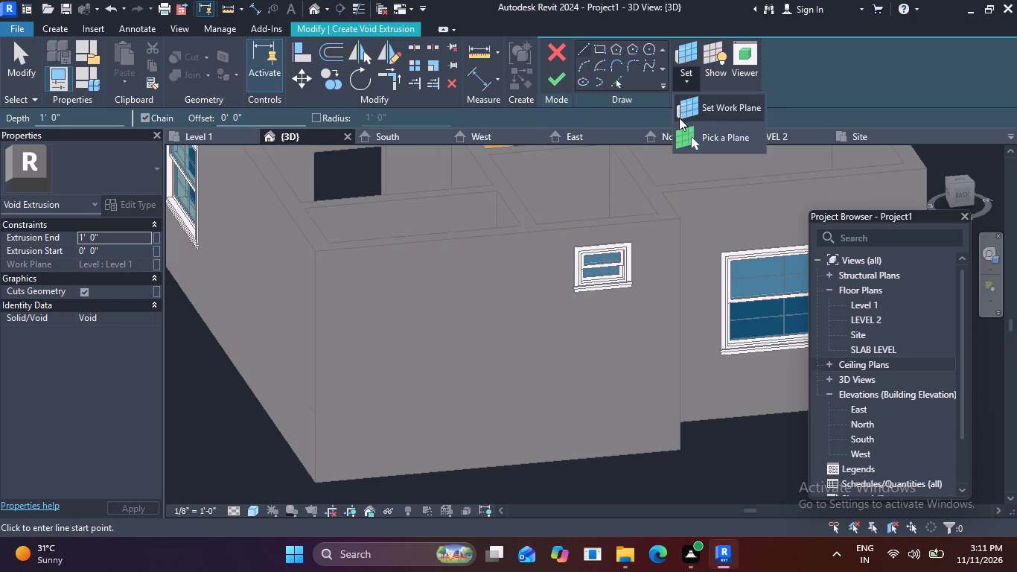
{"action": "left_click", "coordinate": [680, 140]}
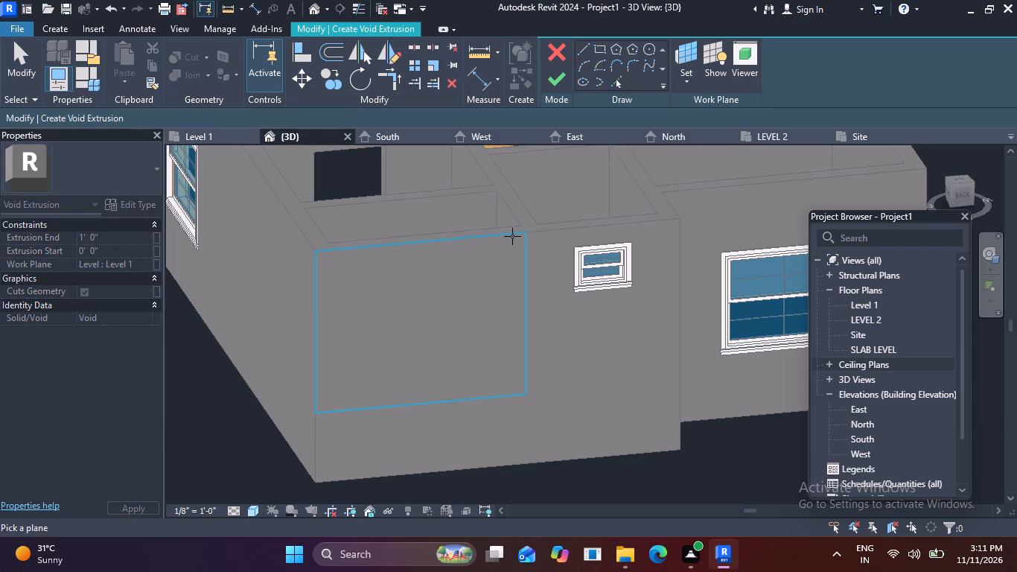
{"action": "left_click", "coordinate": [512, 236]}
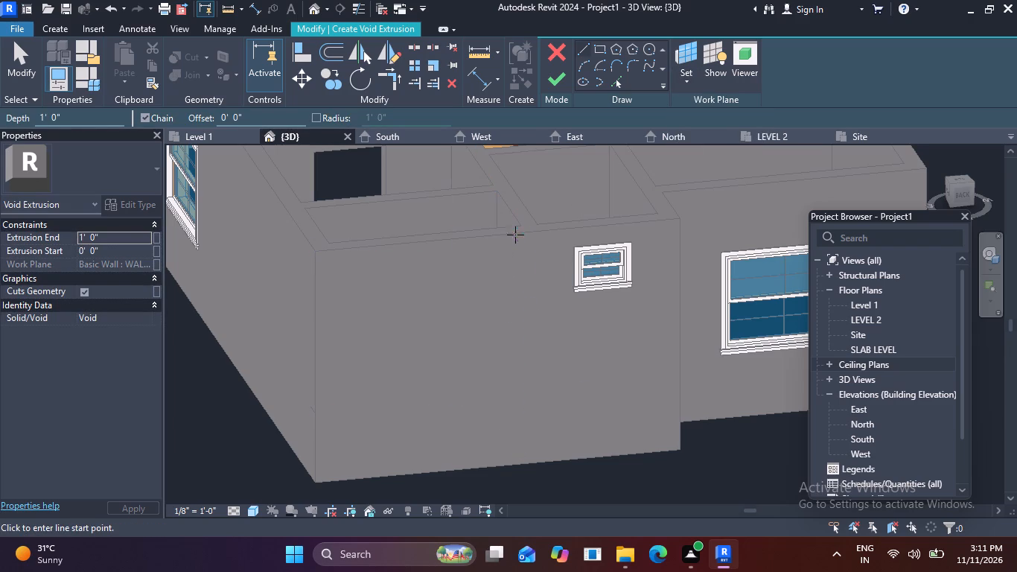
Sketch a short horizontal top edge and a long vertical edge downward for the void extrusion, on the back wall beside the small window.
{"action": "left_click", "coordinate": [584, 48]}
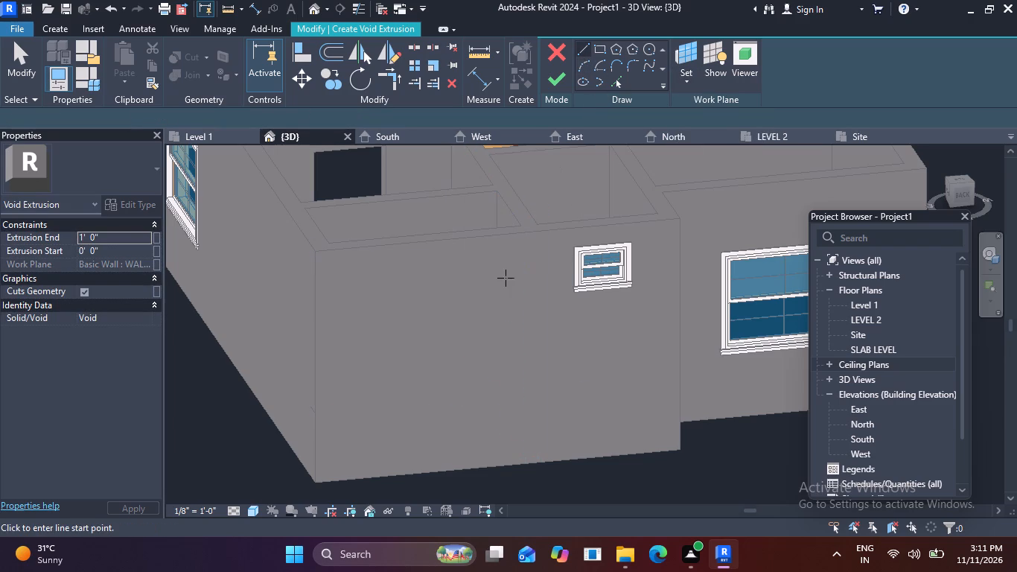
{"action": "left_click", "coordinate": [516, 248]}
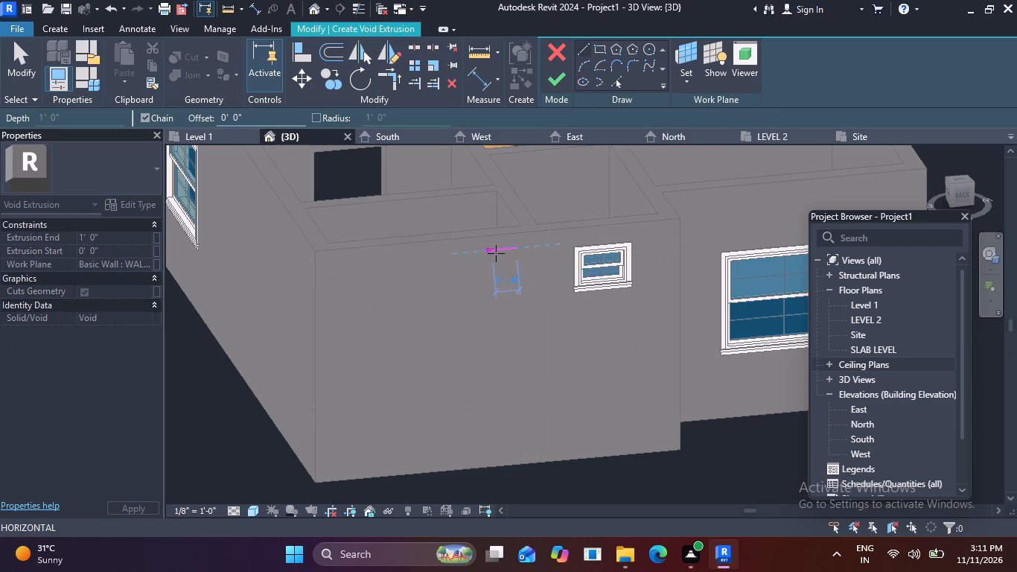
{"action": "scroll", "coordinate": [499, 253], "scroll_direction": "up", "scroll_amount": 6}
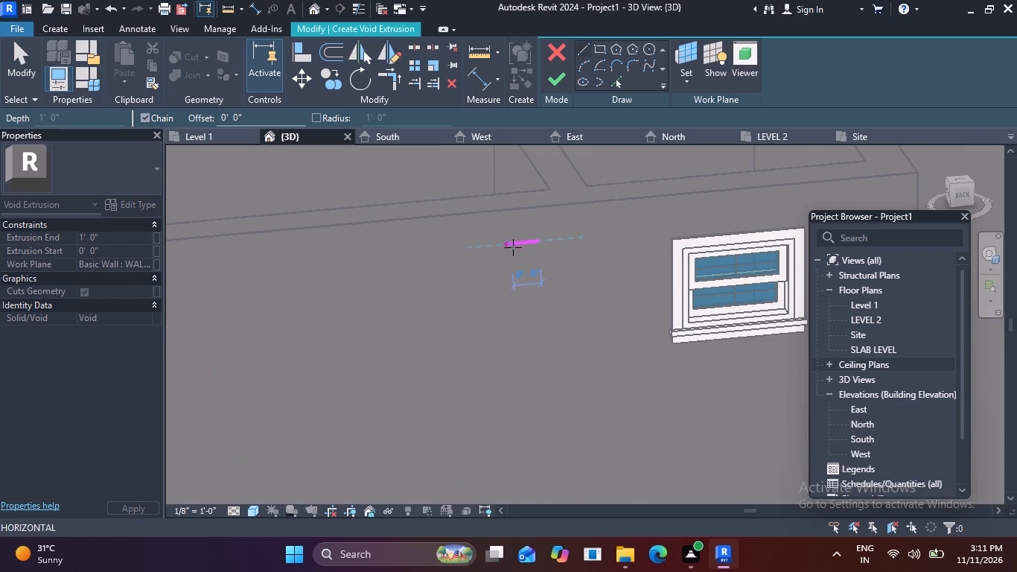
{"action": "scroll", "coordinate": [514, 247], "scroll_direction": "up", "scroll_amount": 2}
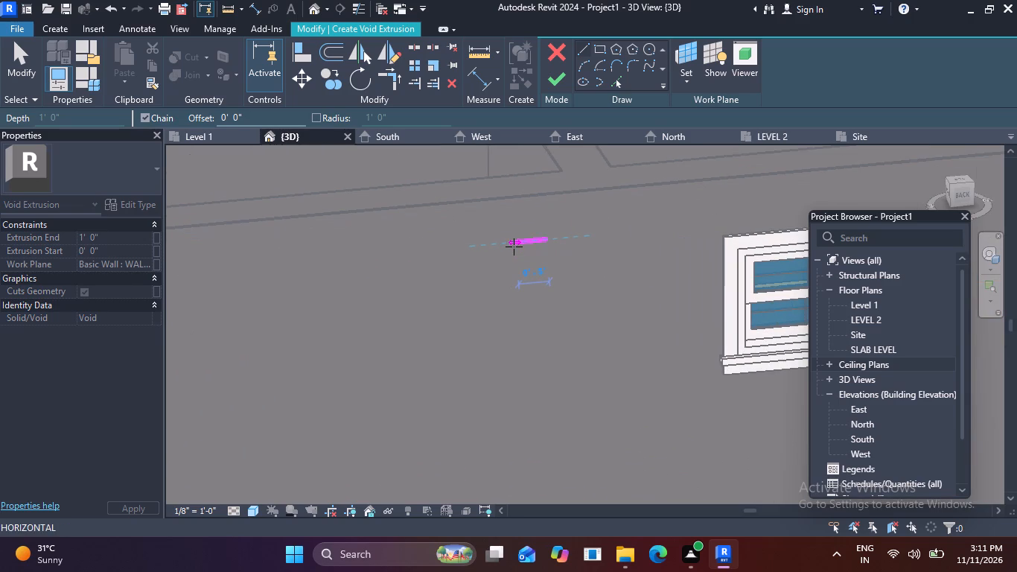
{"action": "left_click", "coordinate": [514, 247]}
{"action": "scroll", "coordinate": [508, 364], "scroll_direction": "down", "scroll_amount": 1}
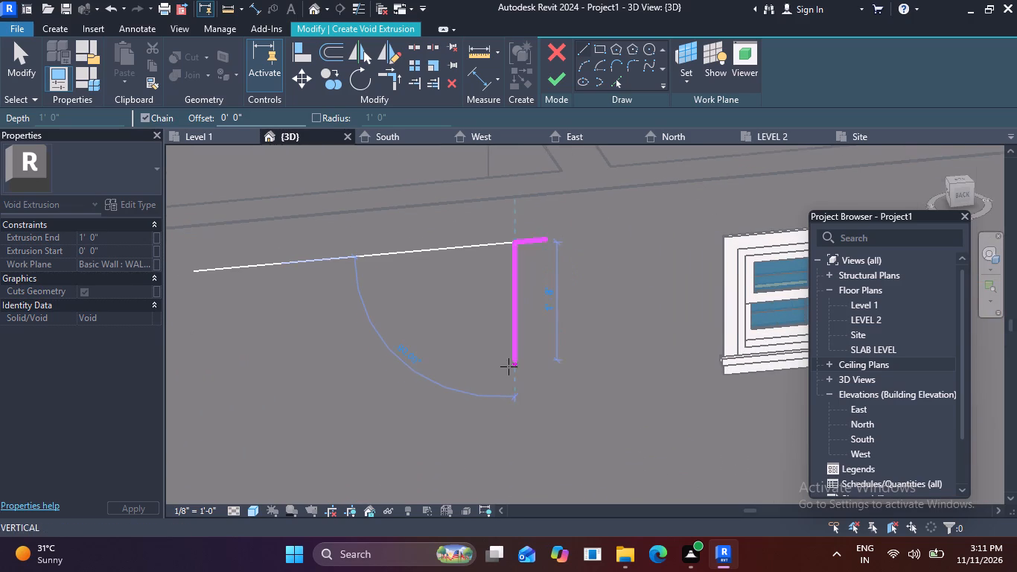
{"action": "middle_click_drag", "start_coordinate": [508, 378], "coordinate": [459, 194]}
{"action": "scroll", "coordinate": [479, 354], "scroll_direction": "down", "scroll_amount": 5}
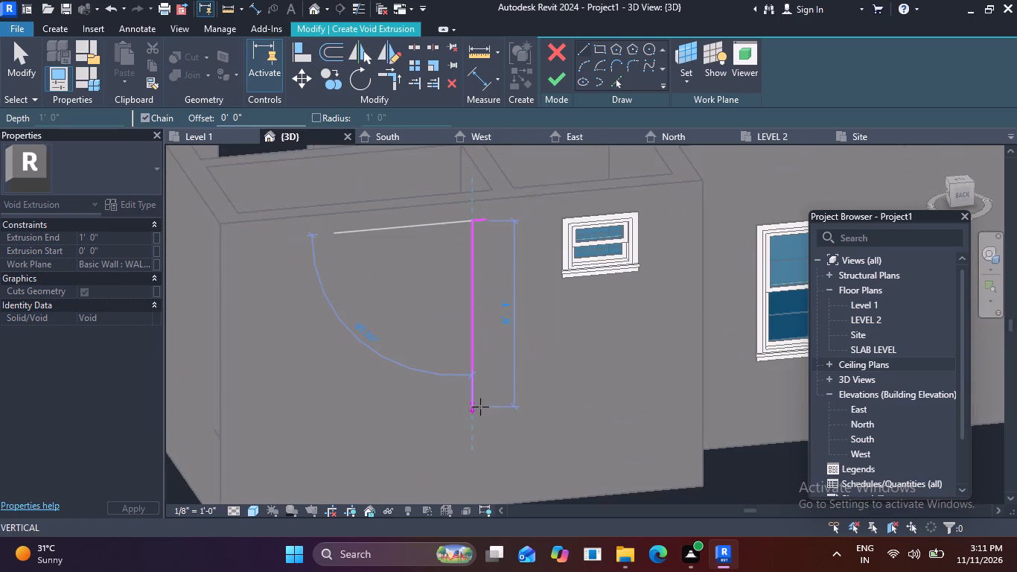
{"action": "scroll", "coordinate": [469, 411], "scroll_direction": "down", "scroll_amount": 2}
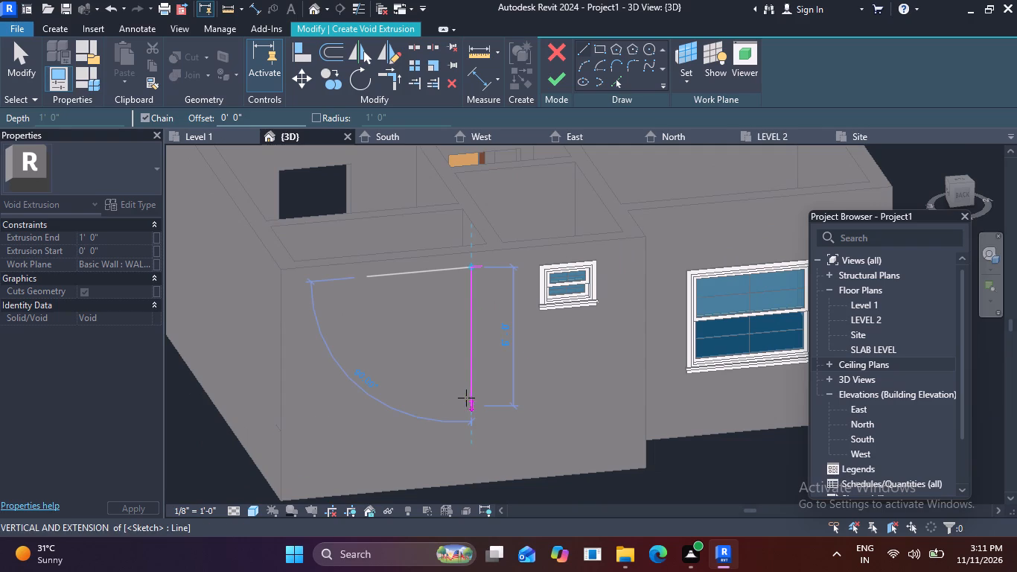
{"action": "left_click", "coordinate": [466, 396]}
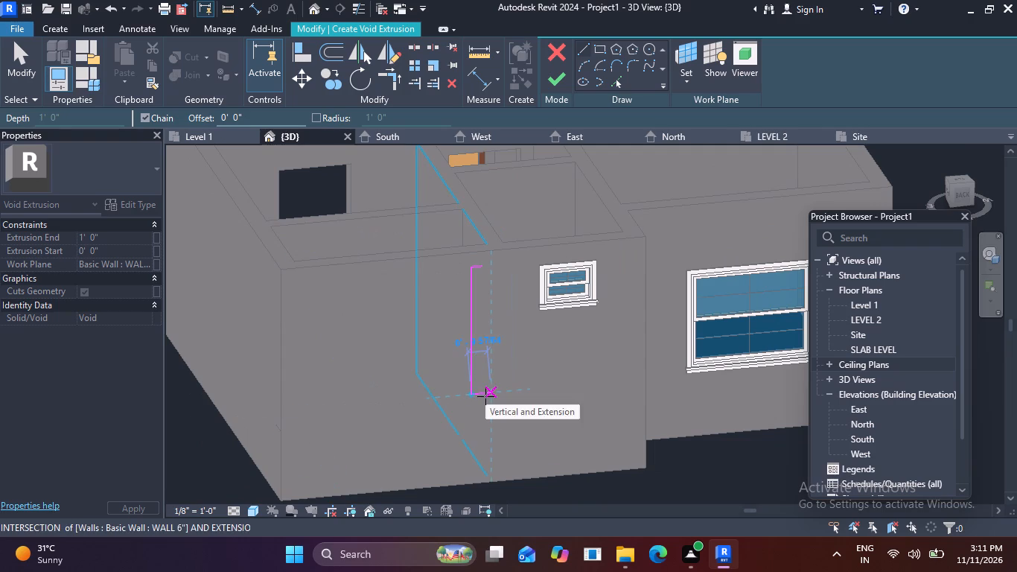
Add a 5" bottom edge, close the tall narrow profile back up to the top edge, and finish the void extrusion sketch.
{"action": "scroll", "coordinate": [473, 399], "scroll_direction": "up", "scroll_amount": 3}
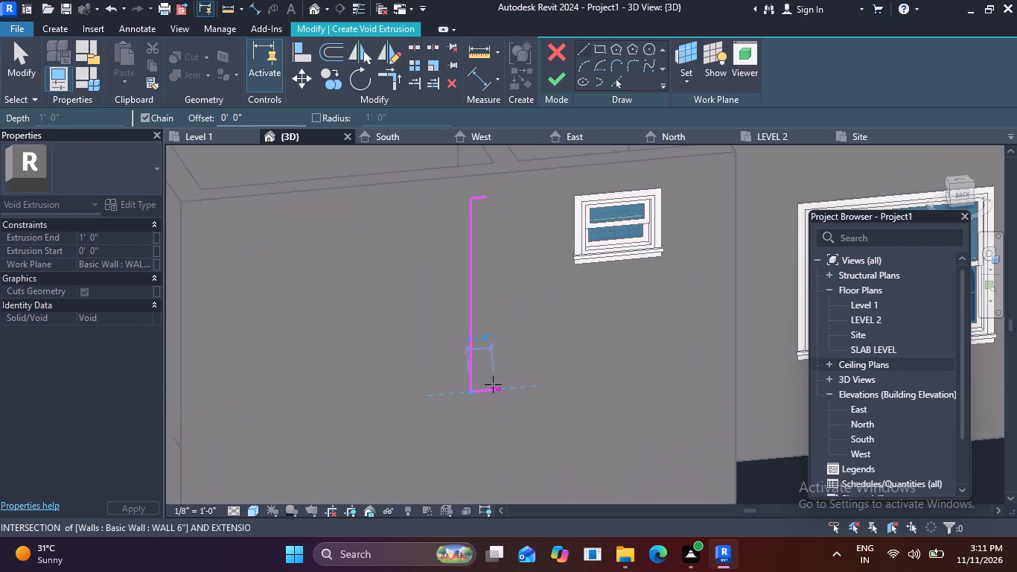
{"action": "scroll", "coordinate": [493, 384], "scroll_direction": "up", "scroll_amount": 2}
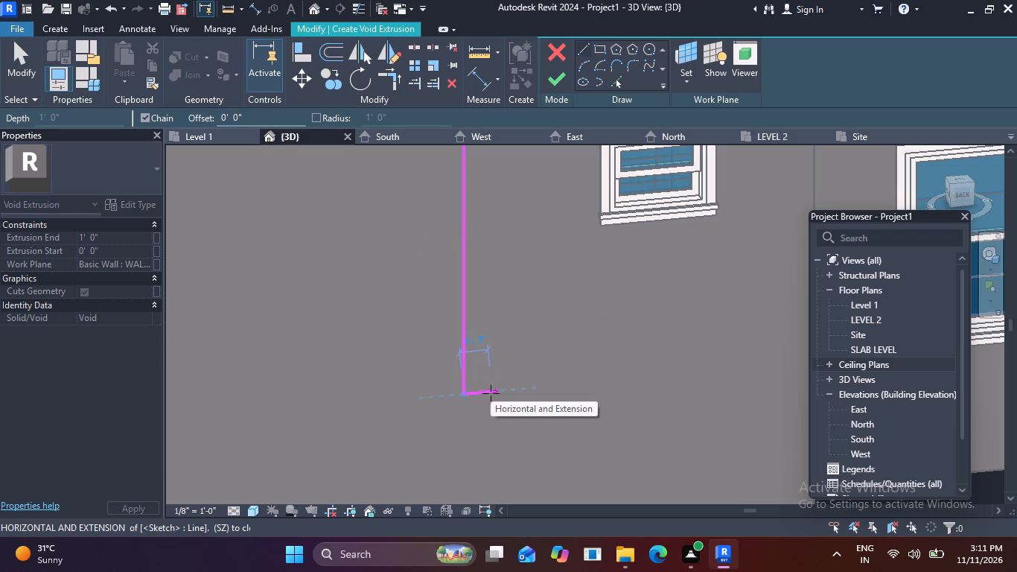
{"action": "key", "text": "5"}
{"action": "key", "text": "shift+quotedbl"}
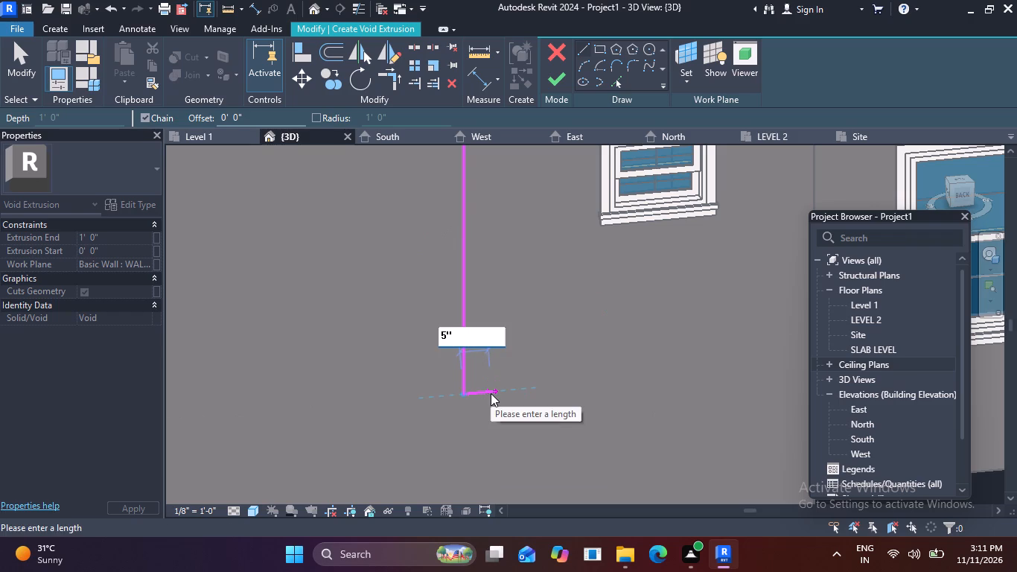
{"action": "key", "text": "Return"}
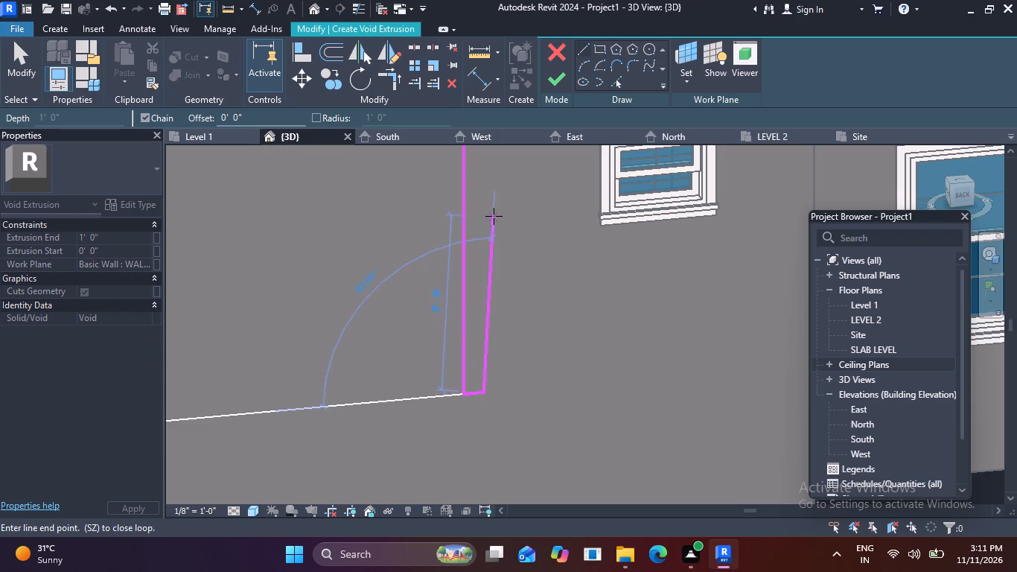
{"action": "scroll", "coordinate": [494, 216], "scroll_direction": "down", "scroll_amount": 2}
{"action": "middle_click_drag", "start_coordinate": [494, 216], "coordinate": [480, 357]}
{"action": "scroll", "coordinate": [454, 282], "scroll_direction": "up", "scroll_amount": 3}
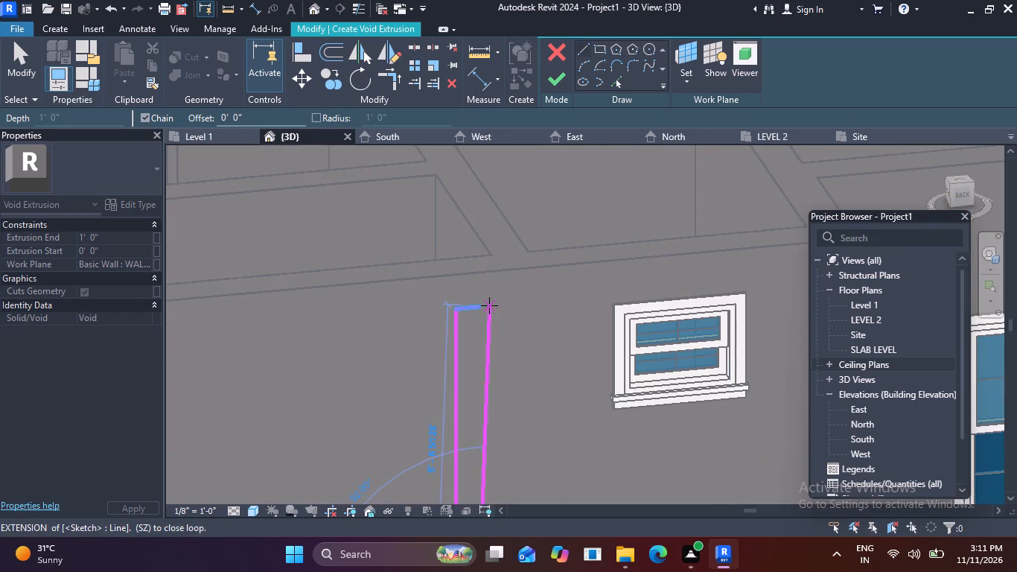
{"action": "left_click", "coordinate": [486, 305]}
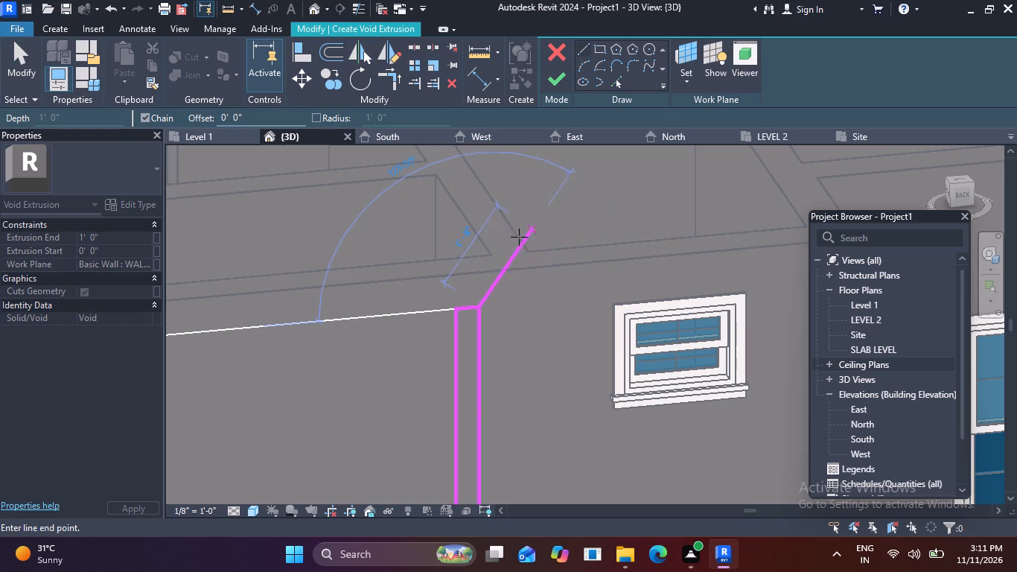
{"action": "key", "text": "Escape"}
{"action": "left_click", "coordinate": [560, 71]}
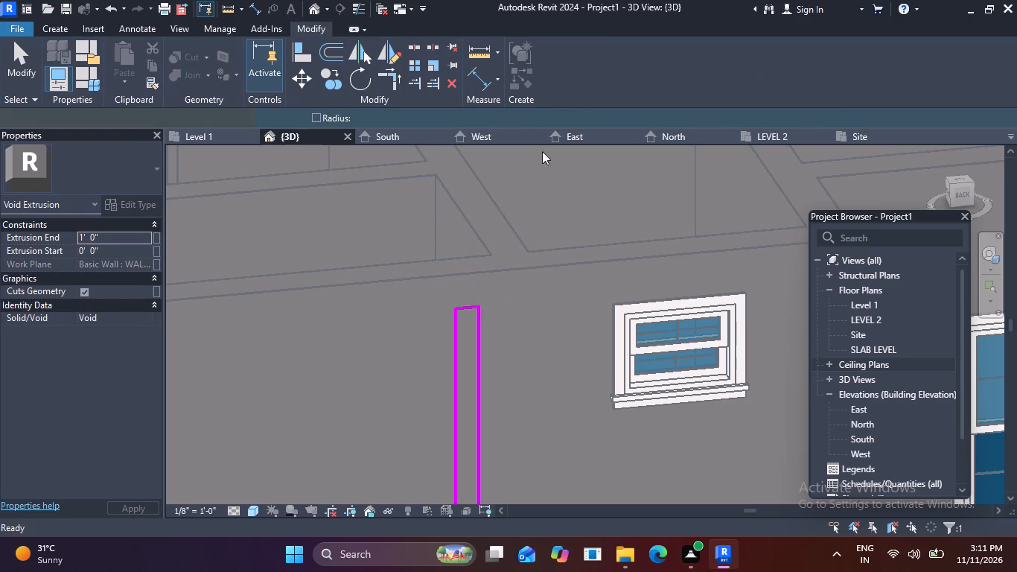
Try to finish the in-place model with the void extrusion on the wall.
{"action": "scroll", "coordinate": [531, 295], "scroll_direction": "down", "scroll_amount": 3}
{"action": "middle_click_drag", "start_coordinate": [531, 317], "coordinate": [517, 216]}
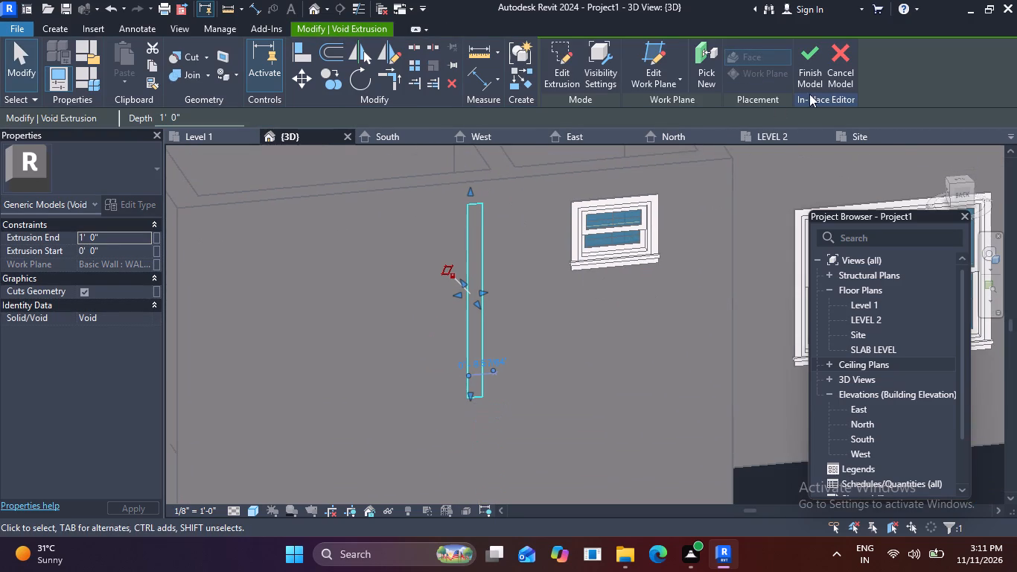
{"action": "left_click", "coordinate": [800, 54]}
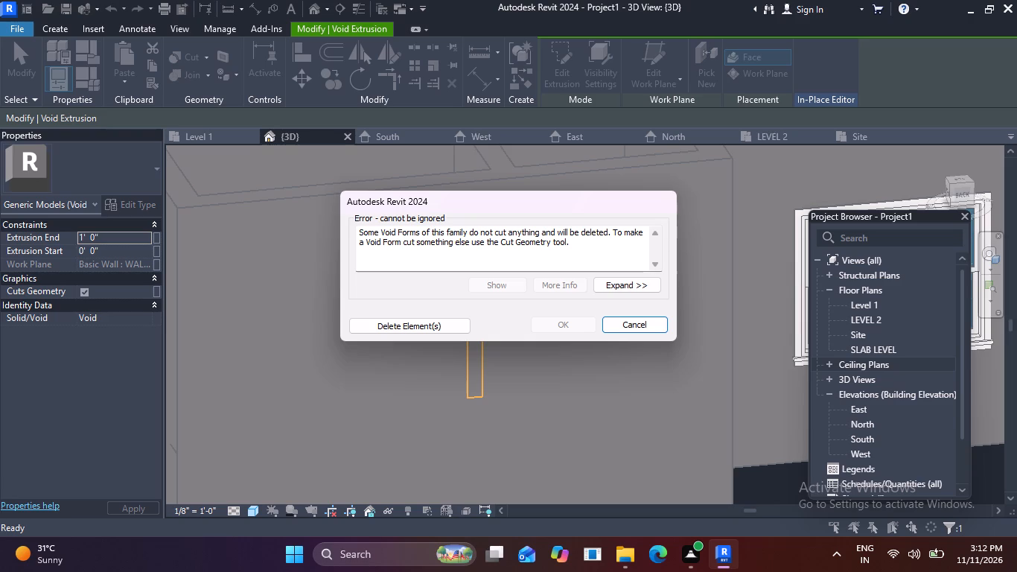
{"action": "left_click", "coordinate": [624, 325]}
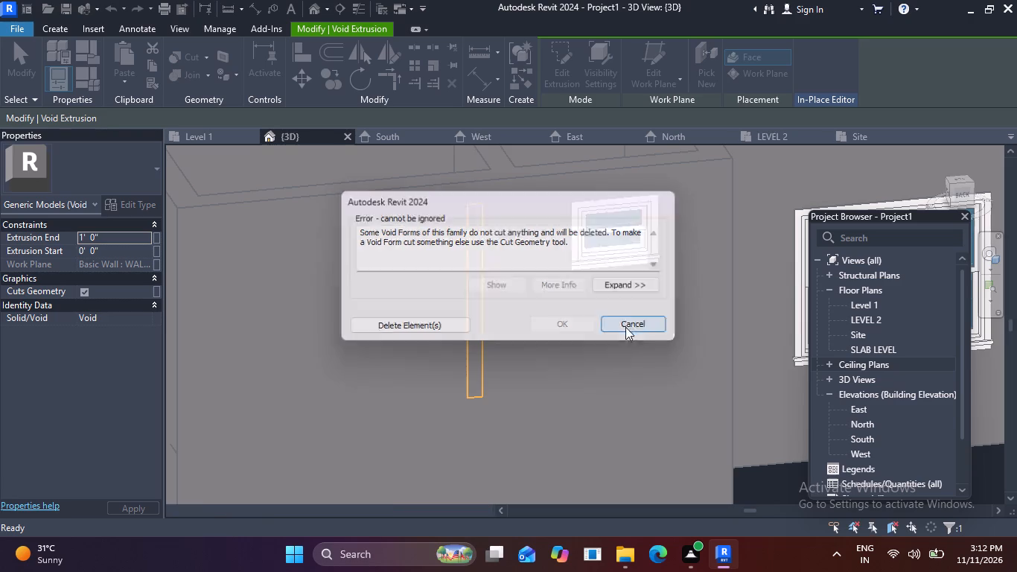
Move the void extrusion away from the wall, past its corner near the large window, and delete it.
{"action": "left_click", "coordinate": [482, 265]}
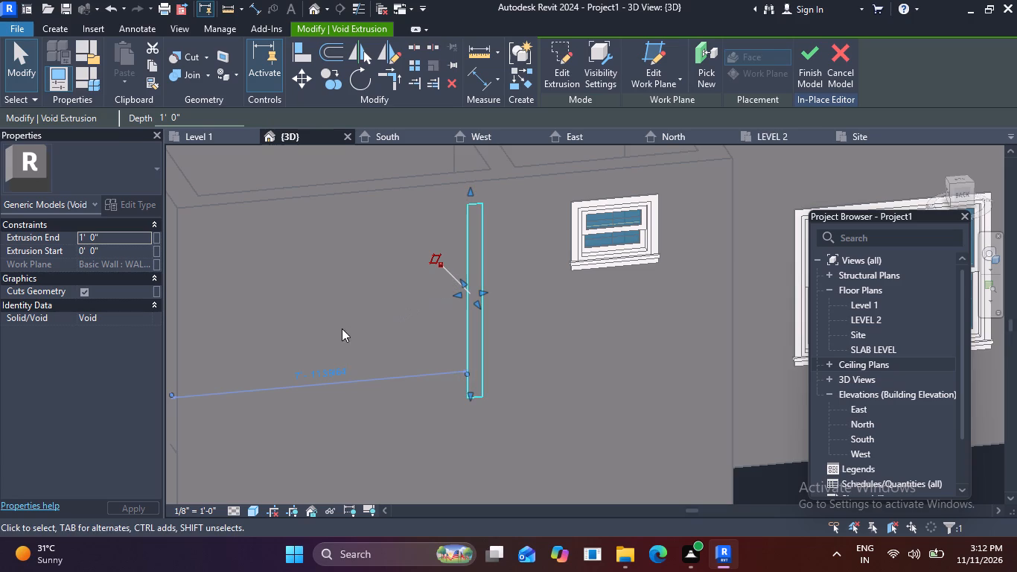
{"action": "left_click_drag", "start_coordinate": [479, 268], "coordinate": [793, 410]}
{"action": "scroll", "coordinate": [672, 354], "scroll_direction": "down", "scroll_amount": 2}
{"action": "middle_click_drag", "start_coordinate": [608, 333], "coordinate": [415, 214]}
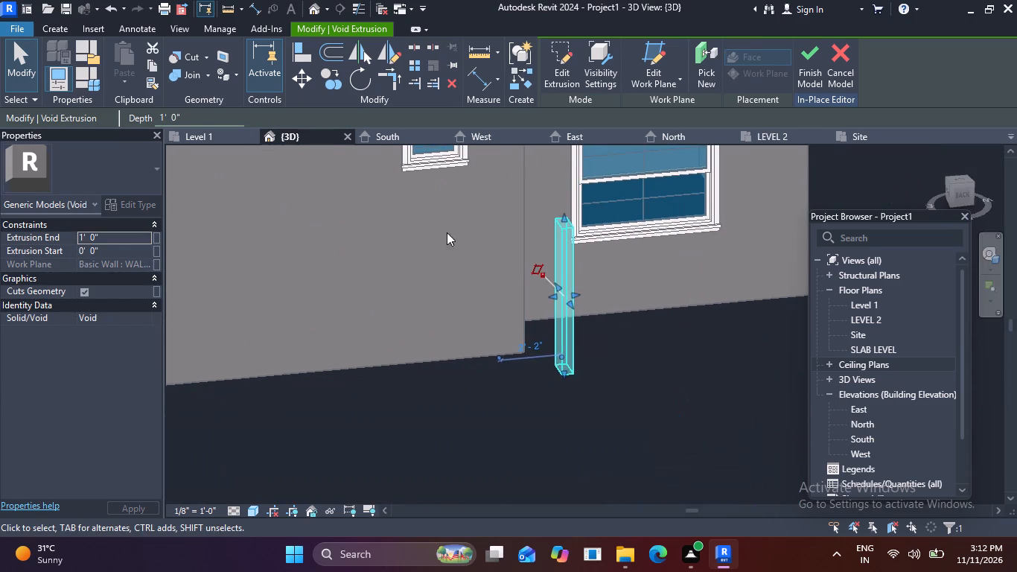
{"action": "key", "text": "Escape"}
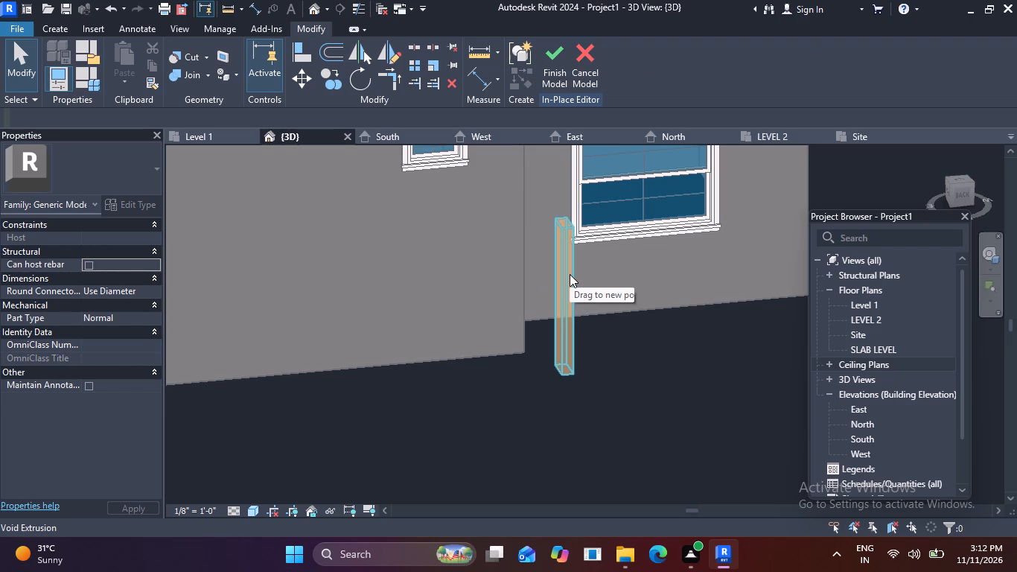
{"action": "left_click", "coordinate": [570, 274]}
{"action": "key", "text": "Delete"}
Start a void sweep and set and show its work plane on the back wall beside the small window.
{"action": "scroll", "coordinate": [409, 268], "scroll_direction": "down", "scroll_amount": 3}
{"action": "middle_click_drag", "start_coordinate": [427, 292], "coordinate": [514, 409]}
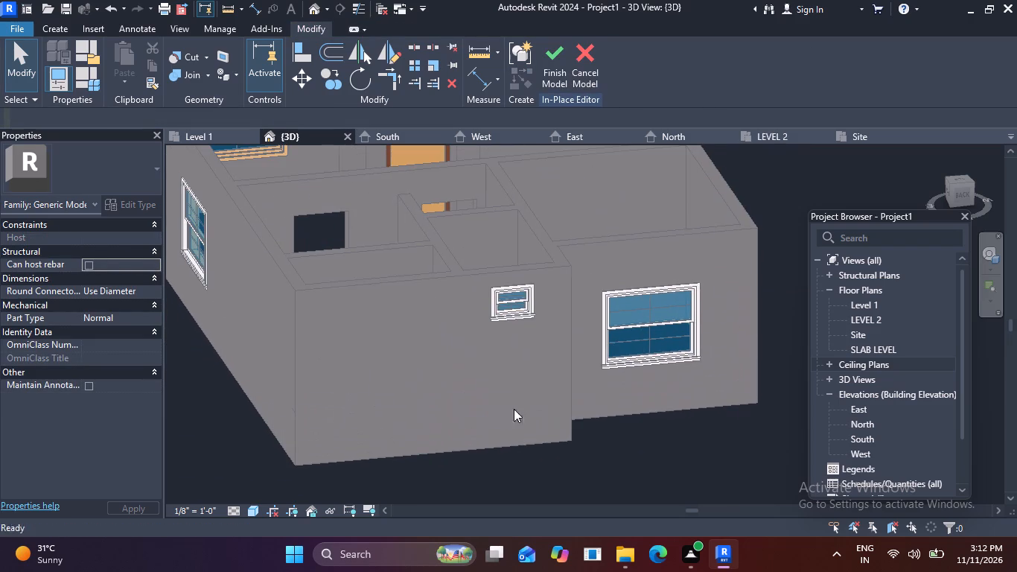
{"action": "left_click", "coordinate": [54, 25]}
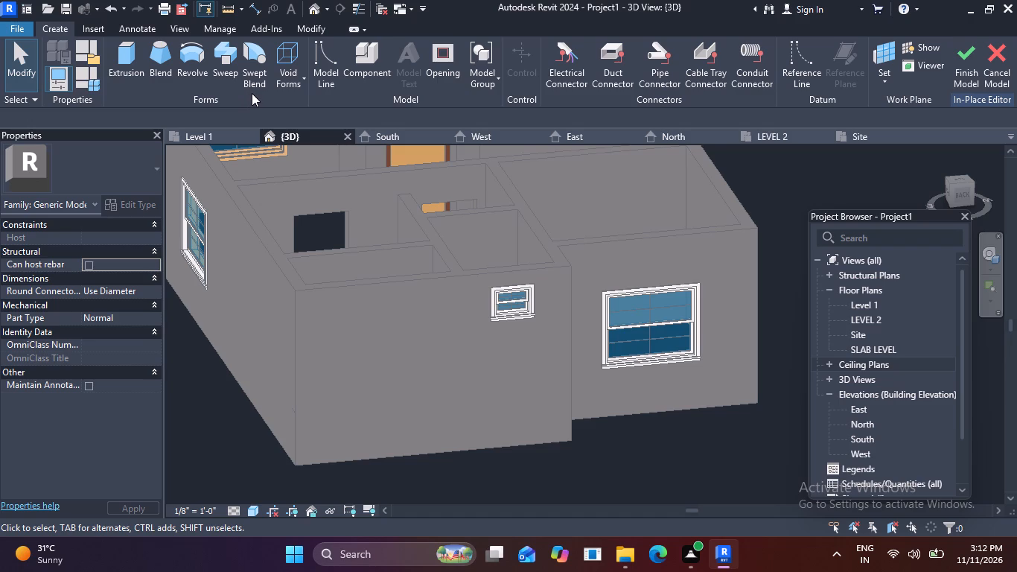
{"action": "left_click", "coordinate": [301, 80]}
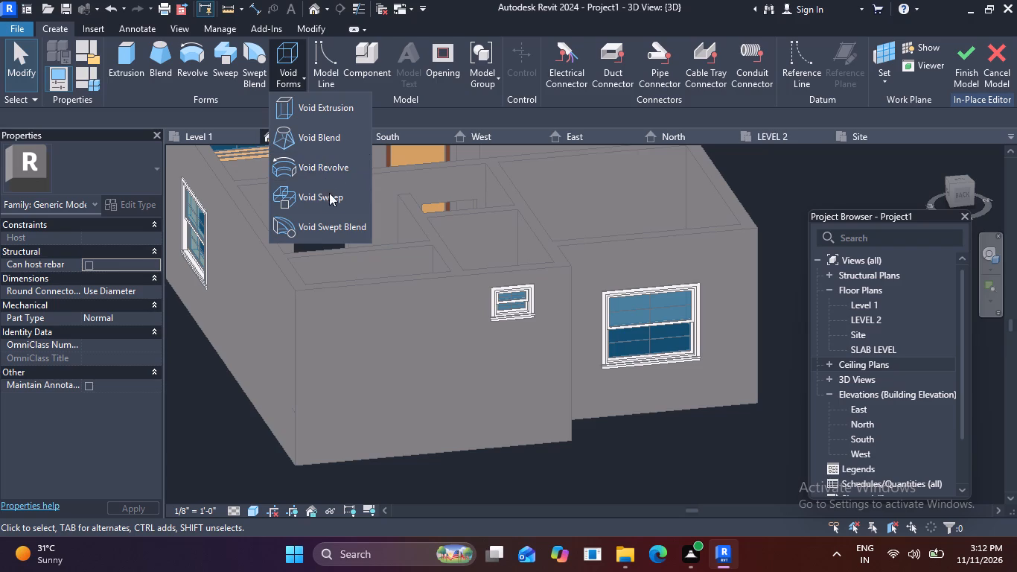
{"action": "left_click", "coordinate": [331, 199]}
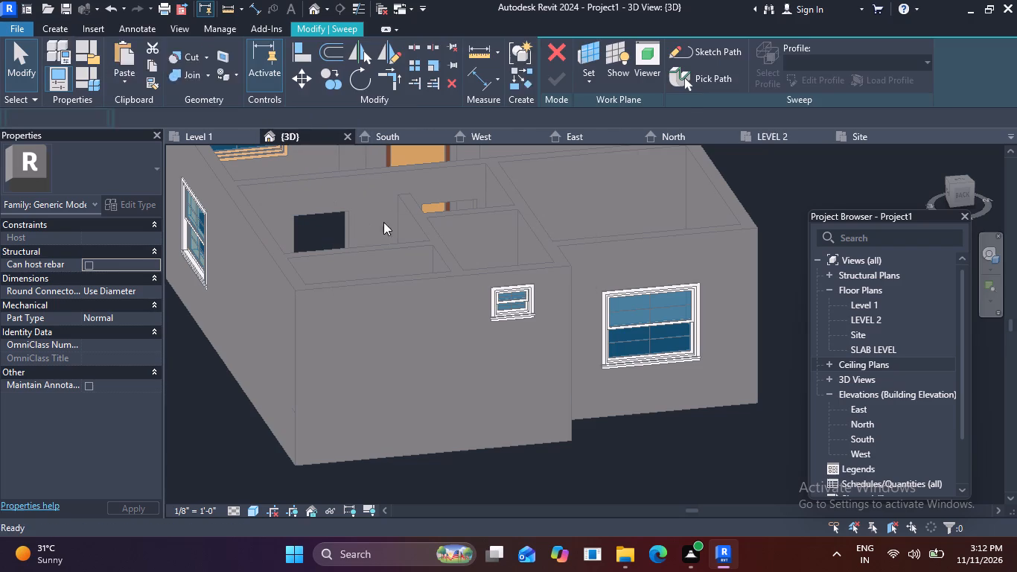
{"action": "left_click", "coordinate": [584, 75]}
{"action": "left_click", "coordinate": [600, 144]}
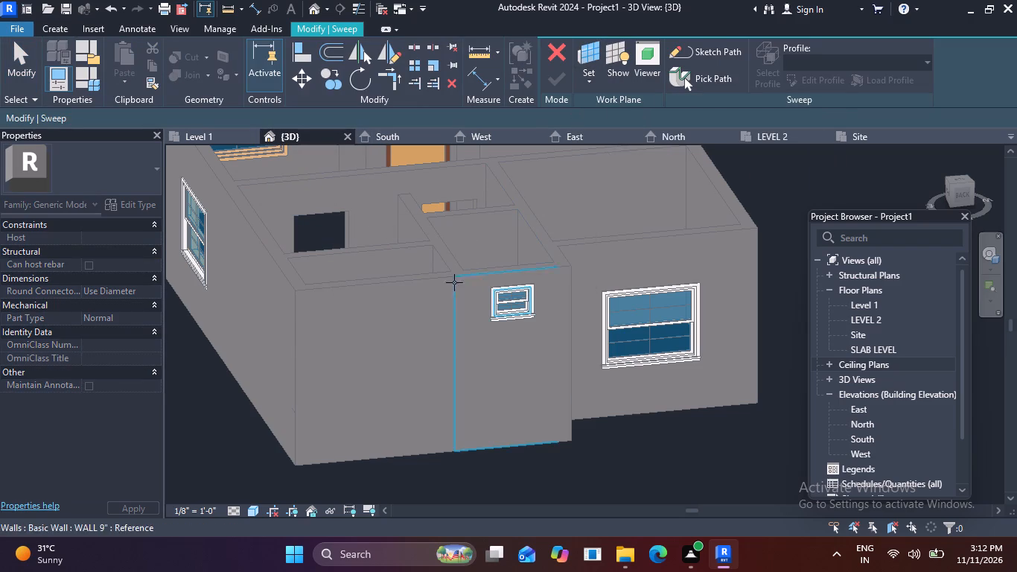
{"action": "left_click", "coordinate": [614, 53]}
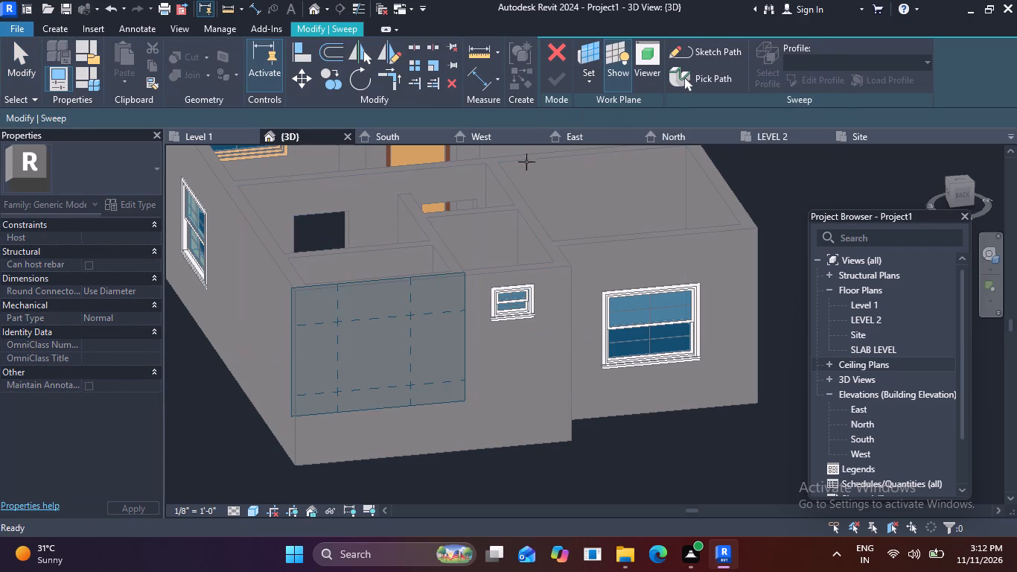
{"action": "scroll", "coordinate": [444, 307], "scroll_direction": "up", "scroll_amount": 4}
{"action": "middle_click_drag", "start_coordinate": [444, 307], "coordinate": [447, 230]}
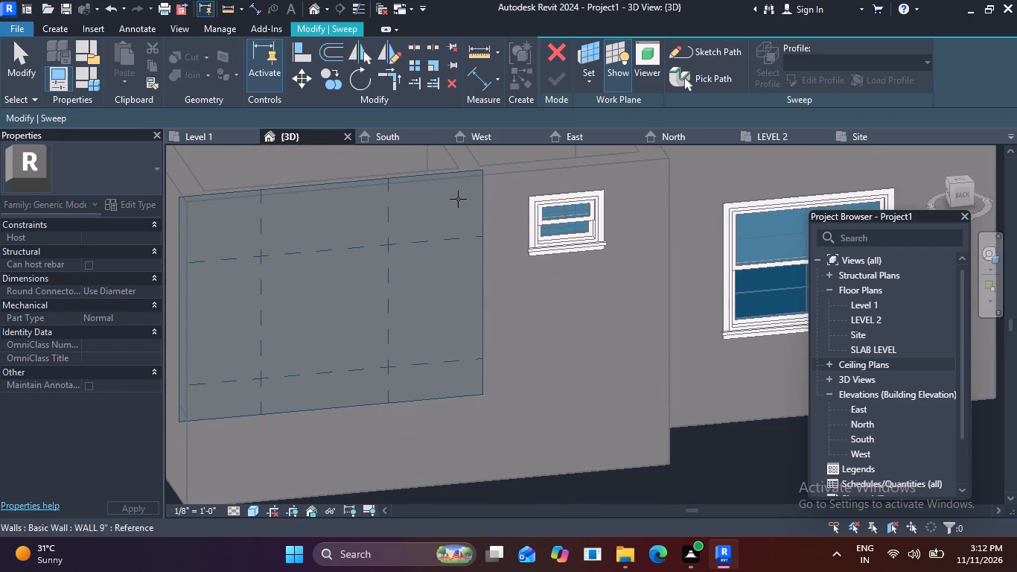
{"action": "left_click", "coordinate": [466, 191]}
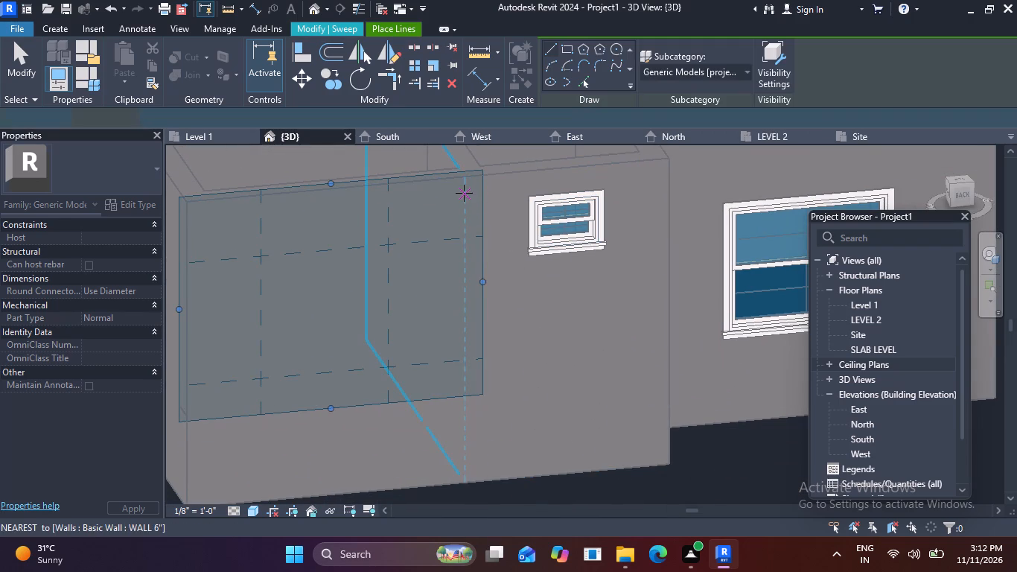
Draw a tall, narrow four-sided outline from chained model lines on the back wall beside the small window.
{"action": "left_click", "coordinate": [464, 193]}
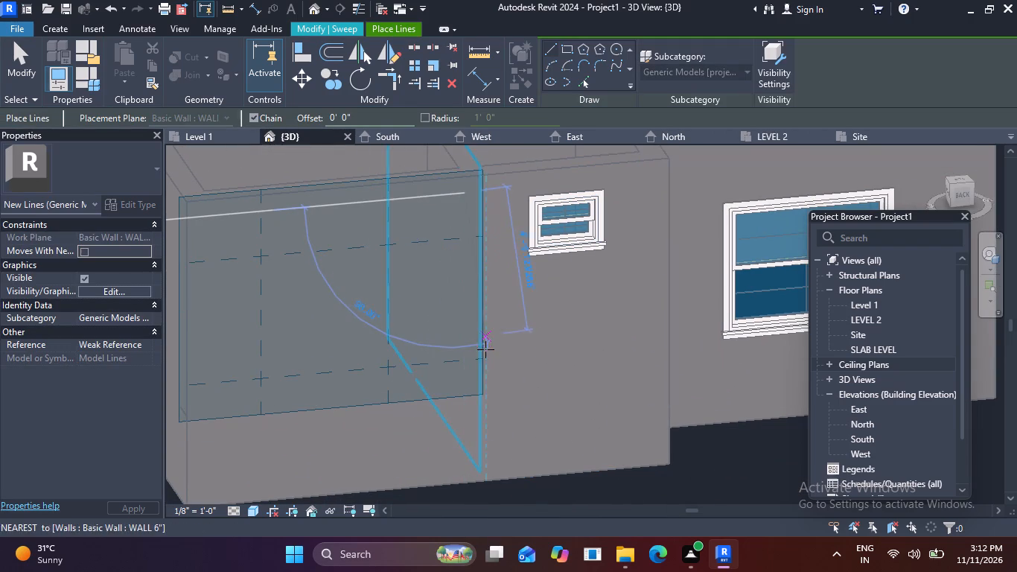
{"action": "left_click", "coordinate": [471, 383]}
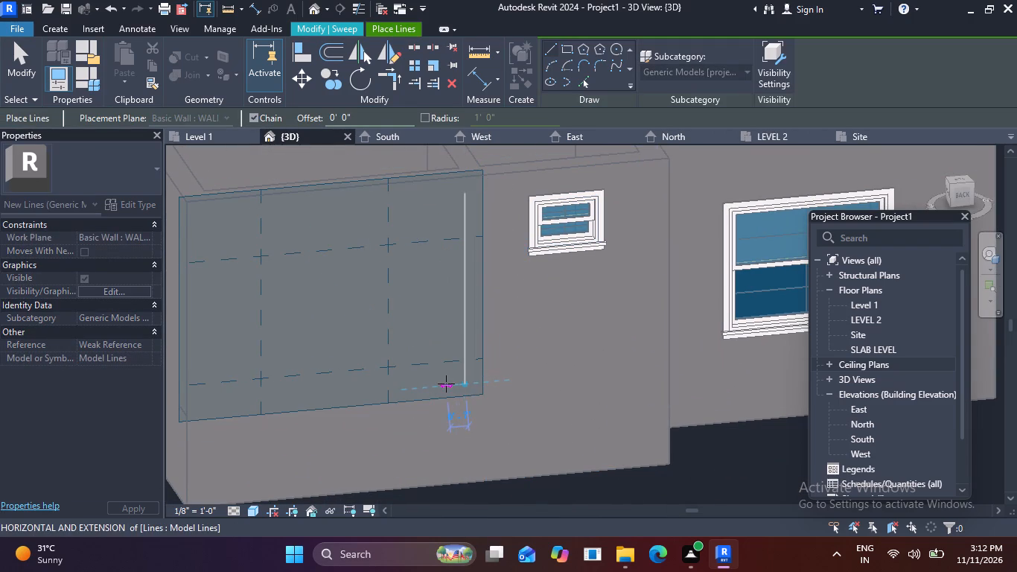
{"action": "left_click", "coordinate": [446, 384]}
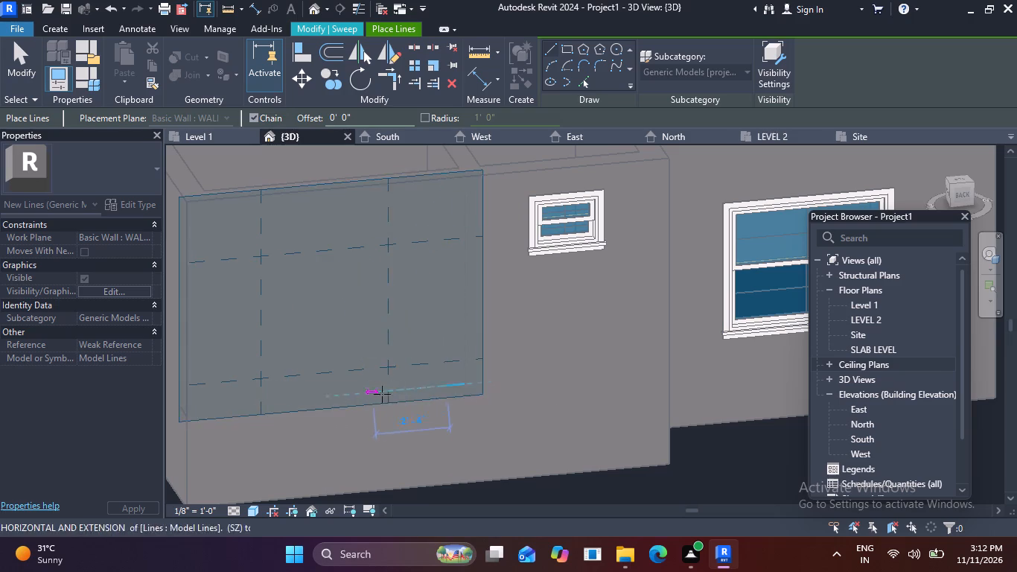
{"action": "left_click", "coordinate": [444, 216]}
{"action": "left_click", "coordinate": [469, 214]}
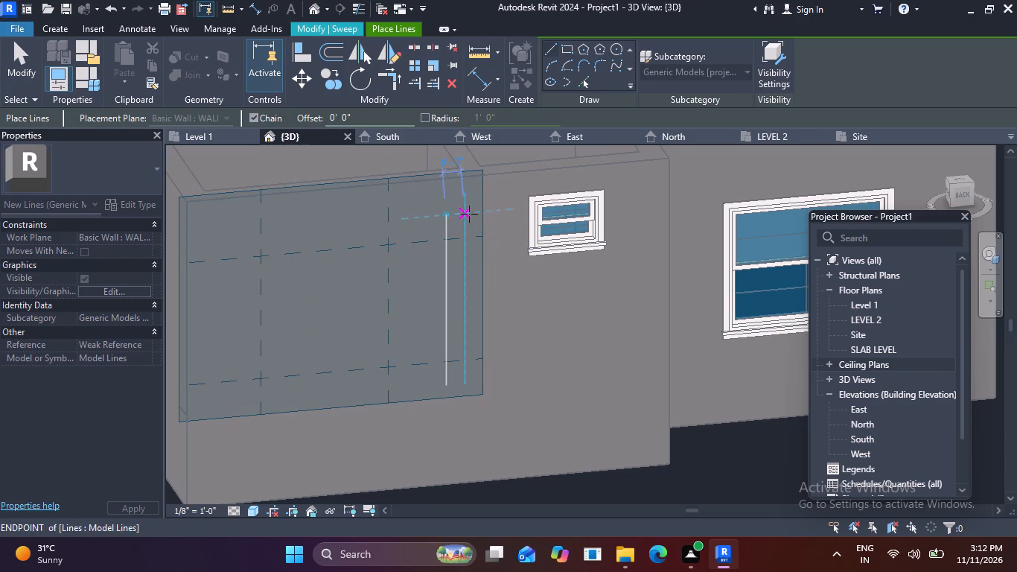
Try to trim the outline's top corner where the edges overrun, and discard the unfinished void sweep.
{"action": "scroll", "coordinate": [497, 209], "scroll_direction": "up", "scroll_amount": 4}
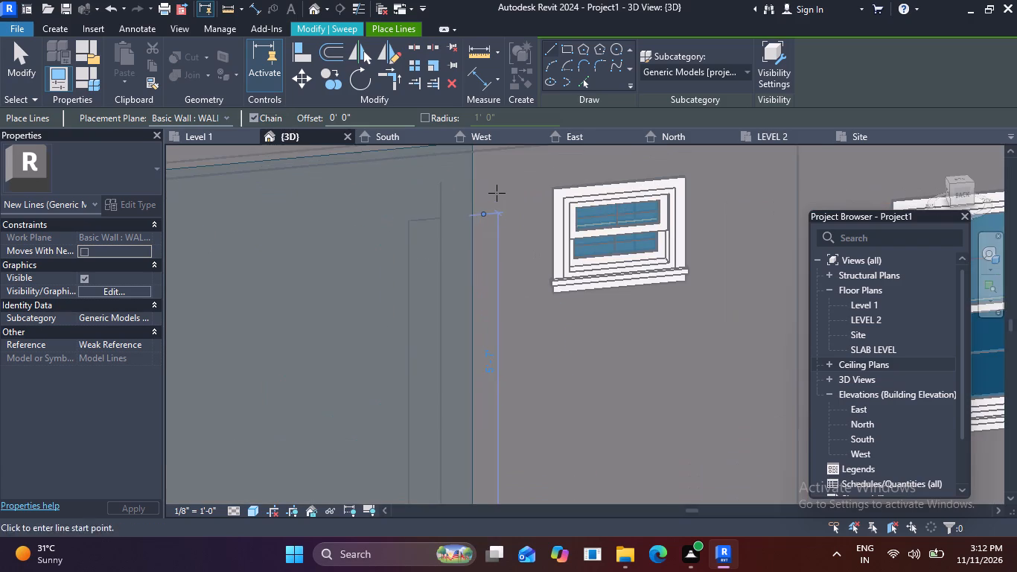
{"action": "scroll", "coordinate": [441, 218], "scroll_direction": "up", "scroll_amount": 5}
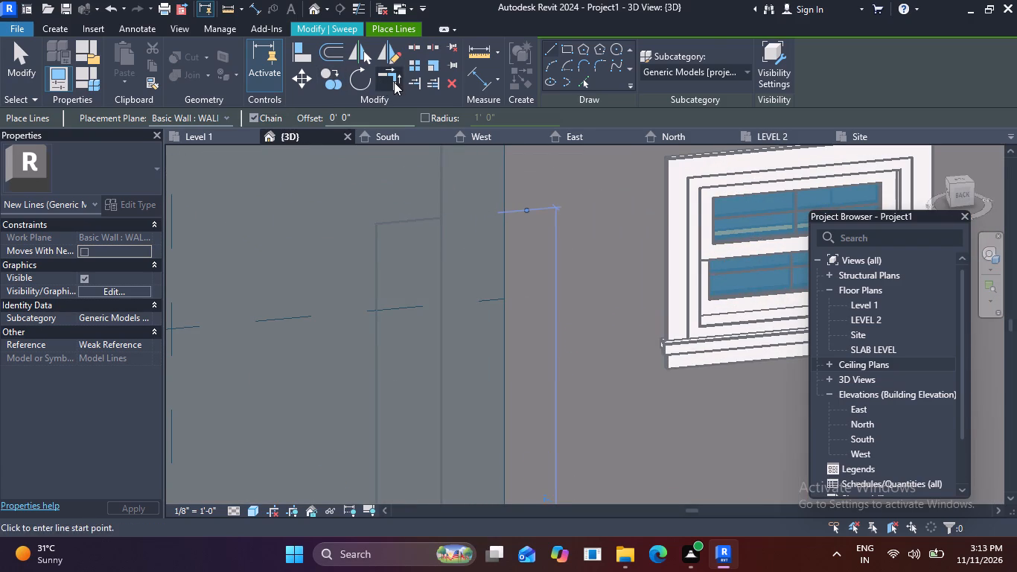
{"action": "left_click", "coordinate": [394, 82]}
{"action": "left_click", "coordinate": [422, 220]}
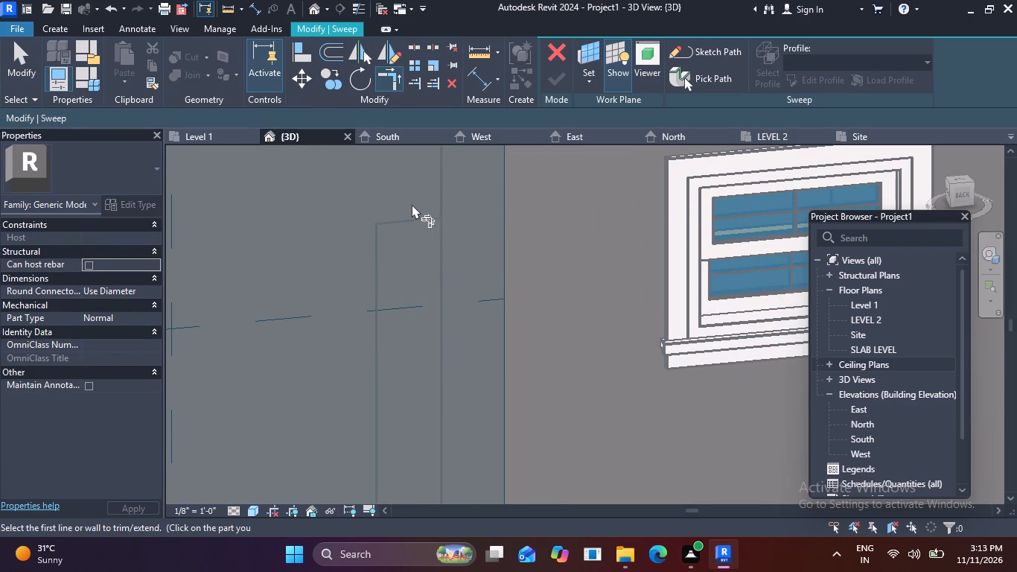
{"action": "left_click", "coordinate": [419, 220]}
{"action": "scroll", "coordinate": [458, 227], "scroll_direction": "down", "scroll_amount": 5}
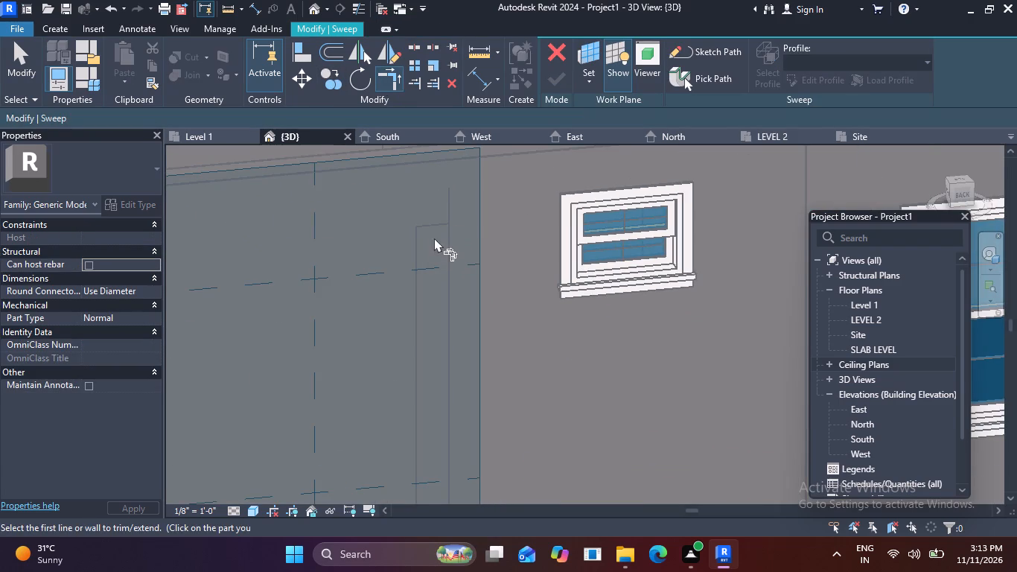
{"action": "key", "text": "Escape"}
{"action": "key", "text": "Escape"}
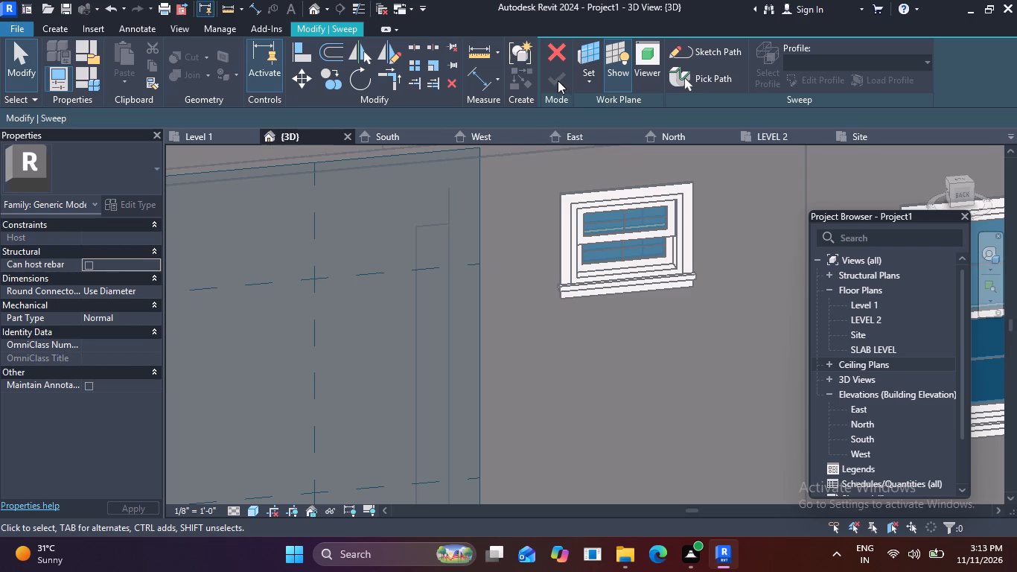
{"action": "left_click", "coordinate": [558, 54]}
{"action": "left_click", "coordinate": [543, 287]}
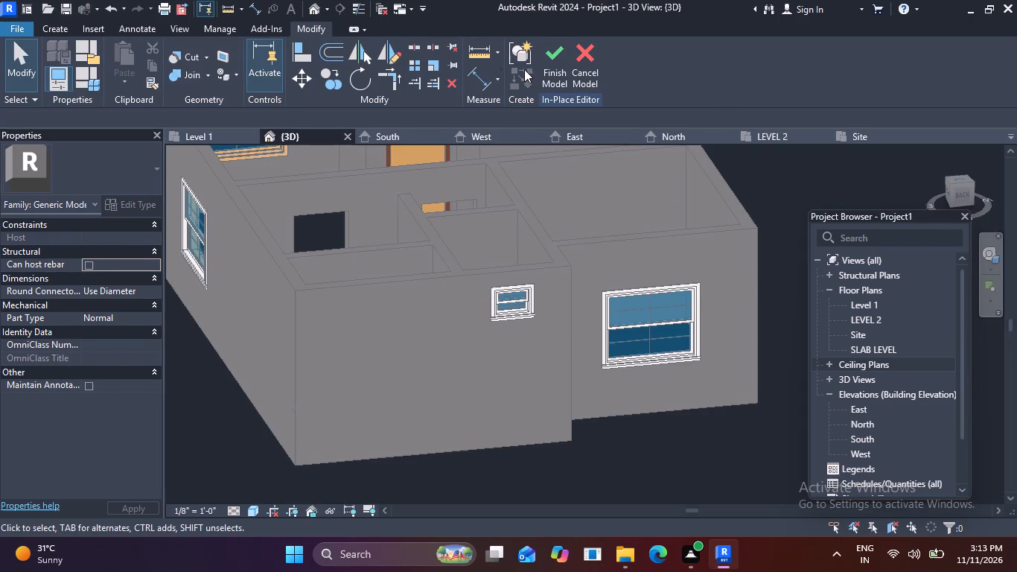
Start a new void sweep and set its work plane on the back wall face beside the small window.
{"action": "left_click", "coordinate": [58, 26]}
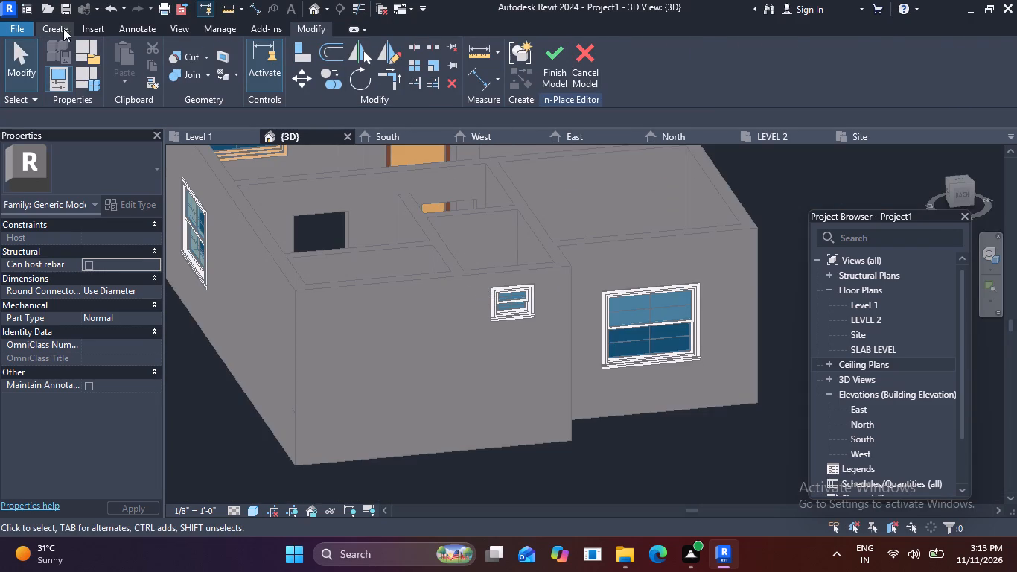
{"action": "left_click", "coordinate": [292, 83]}
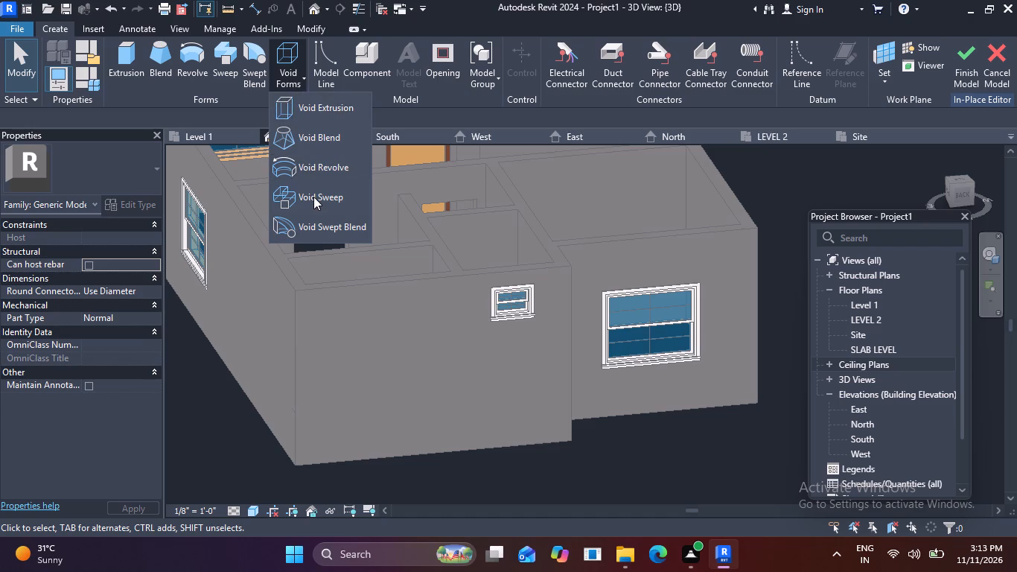
{"action": "left_click", "coordinate": [315, 198]}
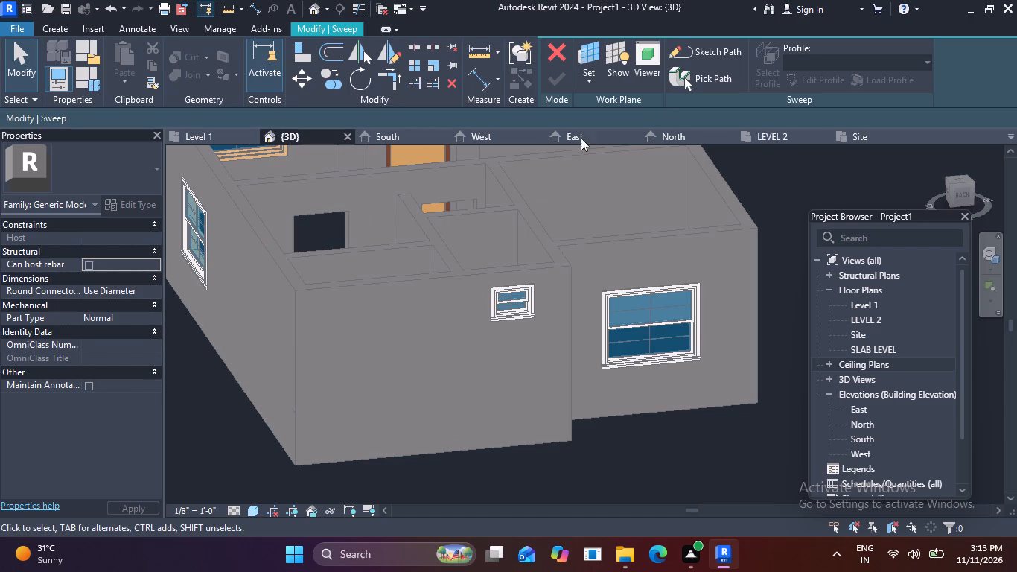
{"action": "left_click", "coordinate": [594, 74]}
{"action": "left_click", "coordinate": [597, 140]}
{"action": "scroll", "coordinate": [432, 328], "scroll_direction": "up", "scroll_amount": 3}
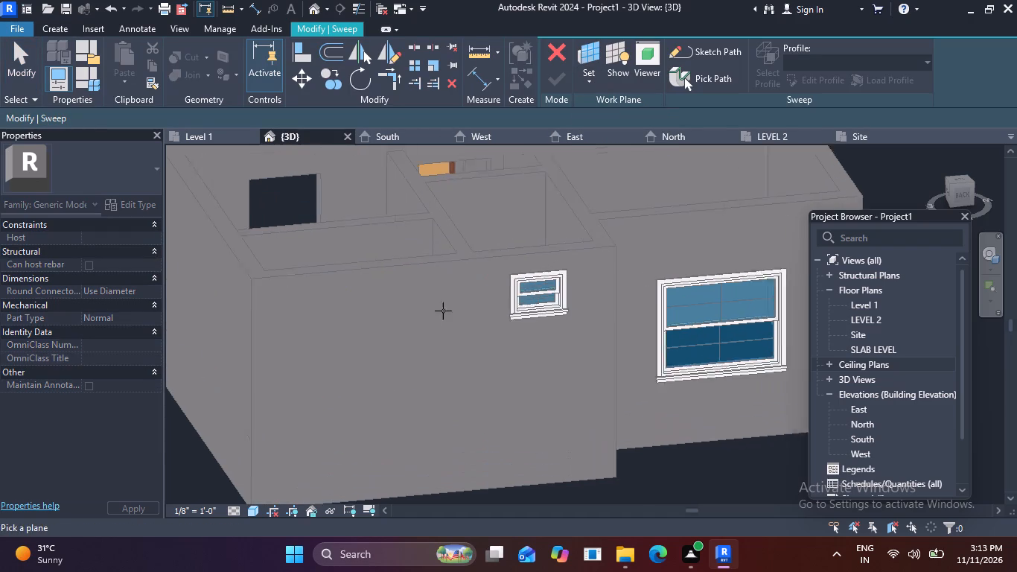
{"action": "left_click", "coordinate": [457, 257]}
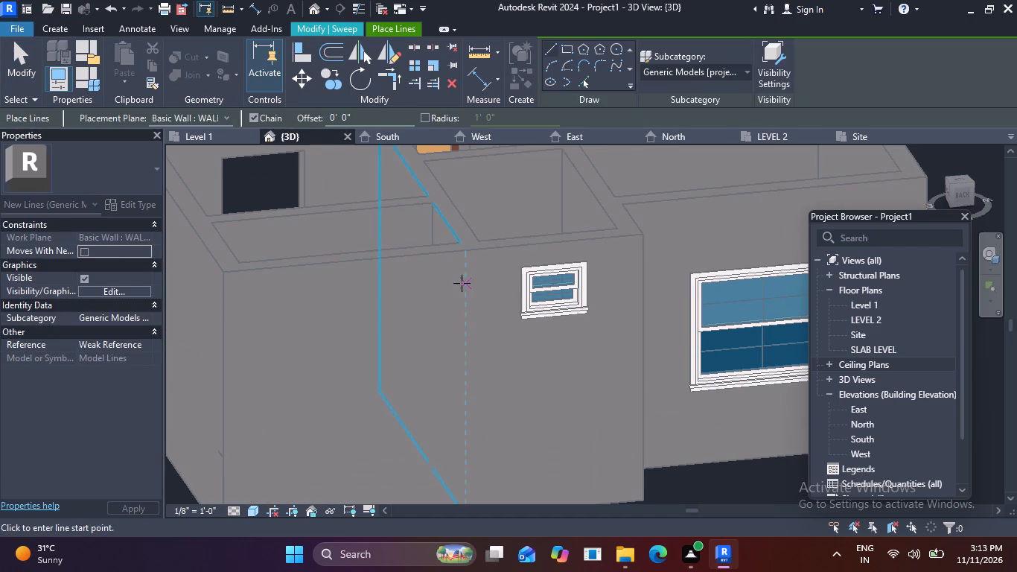
Draw a tall, narrow vertical rectangle of model lines on the back wall beside the small window.
{"action": "middle_click_drag", "start_coordinate": [462, 283], "coordinate": [471, 236]}
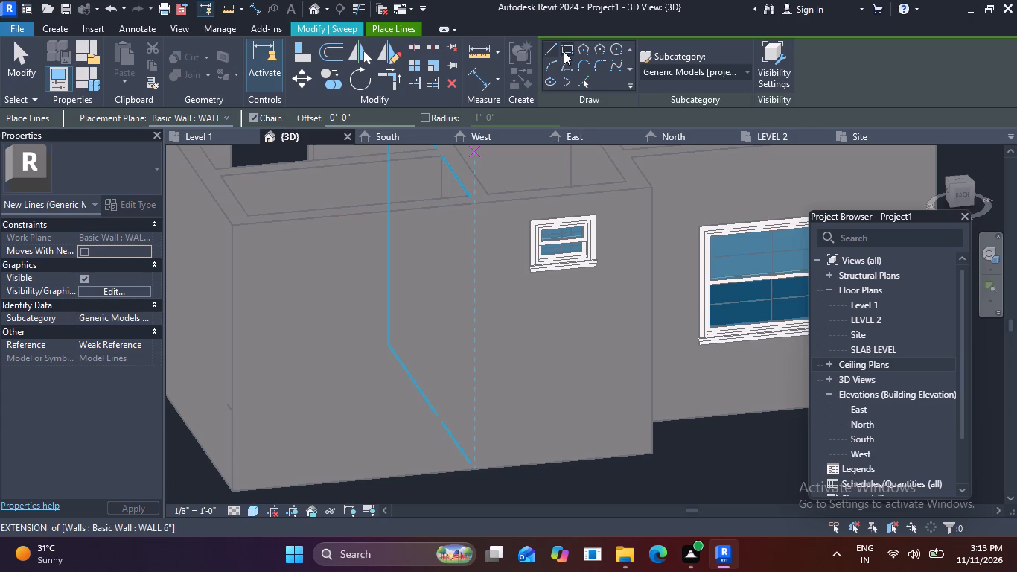
{"action": "left_click", "coordinate": [568, 46]}
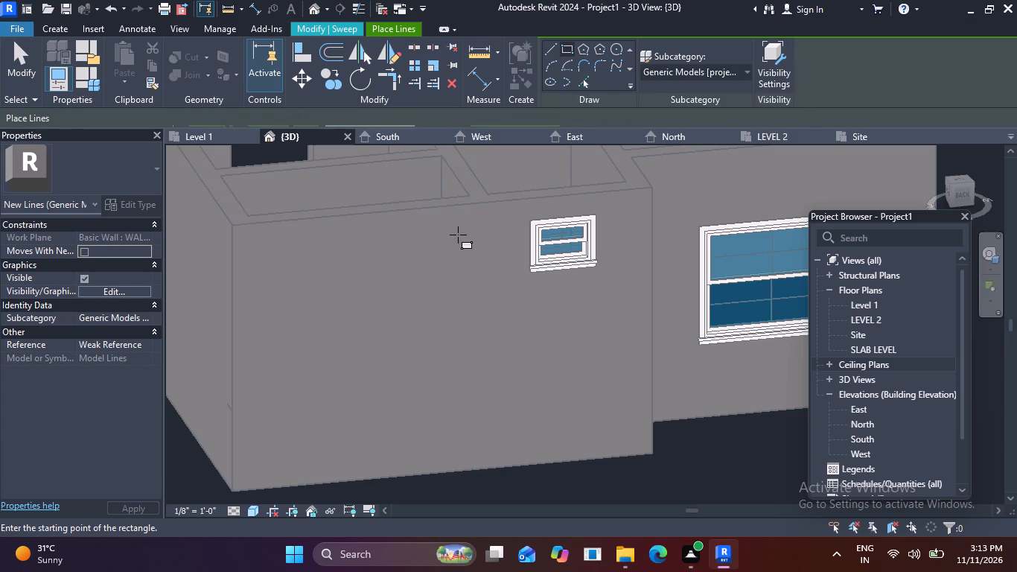
{"action": "left_click", "coordinate": [460, 226]}
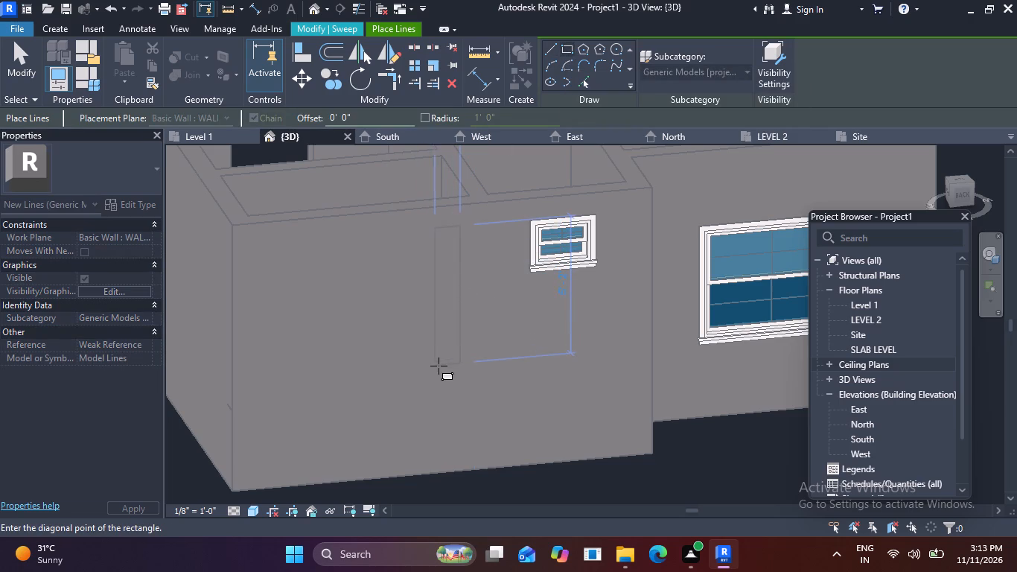
{"action": "left_click", "coordinate": [450, 366]}
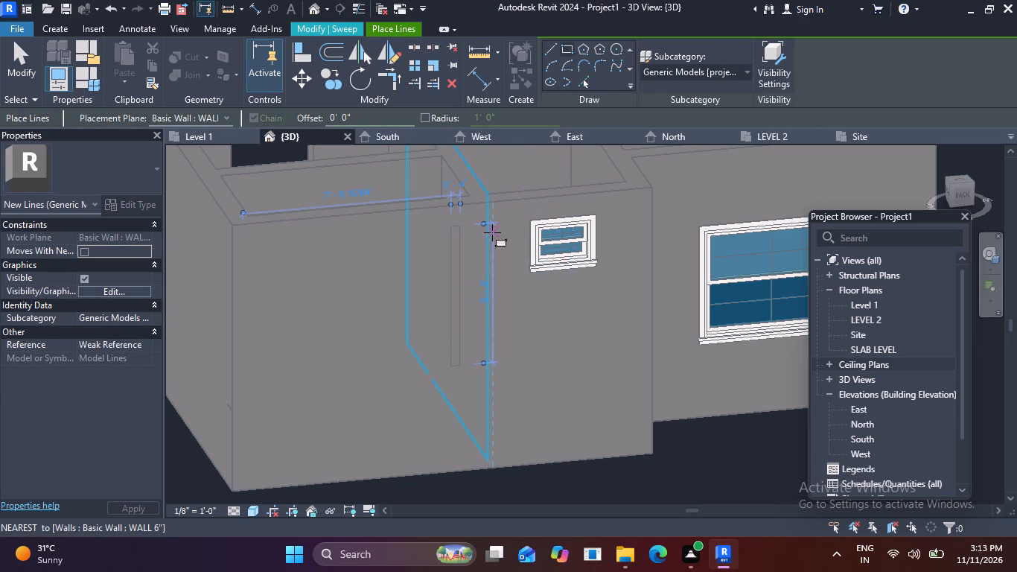
{"action": "key", "text": "Escape"}
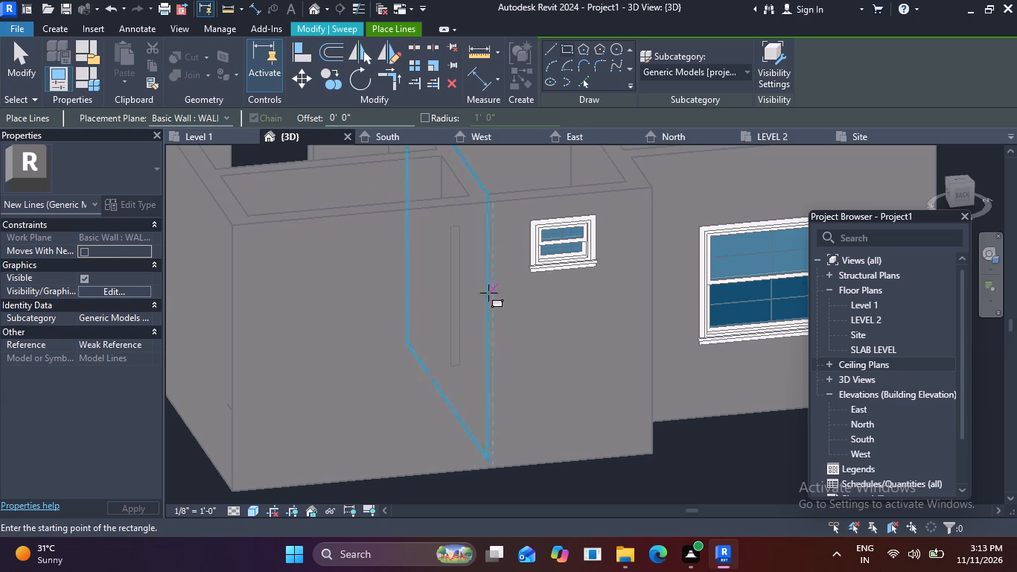
{"action": "scroll", "coordinate": [478, 272], "scroll_direction": "up", "scroll_amount": 5}
{"action": "left_click", "coordinate": [437, 273]}
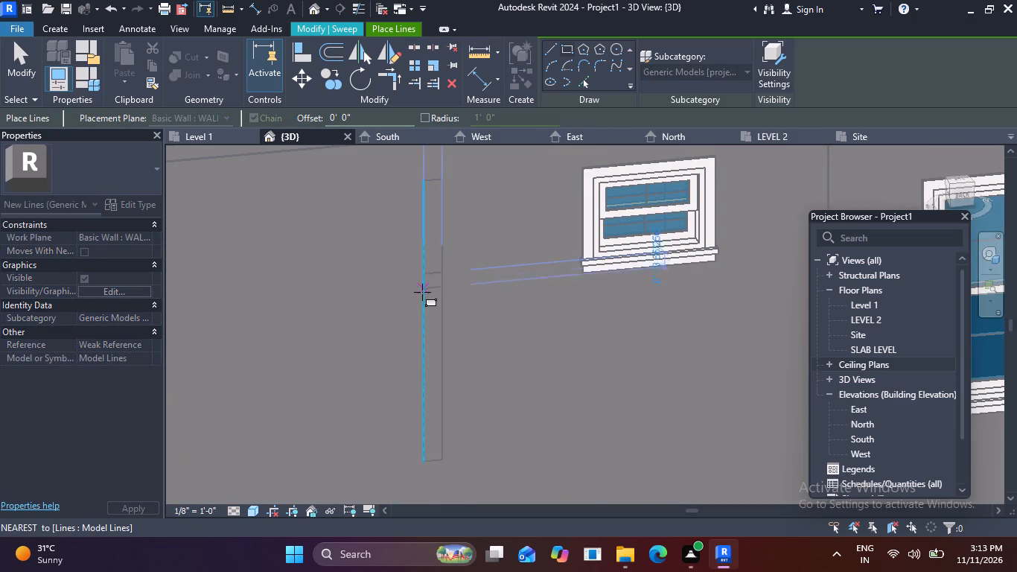
{"action": "key", "text": "Escape"}
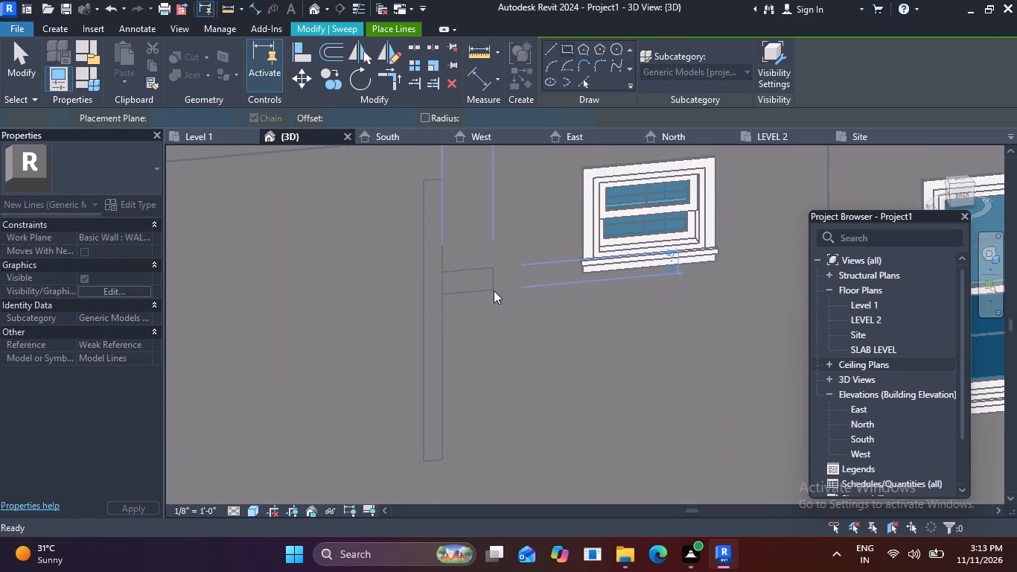
{"action": "key", "text": "Escape"}
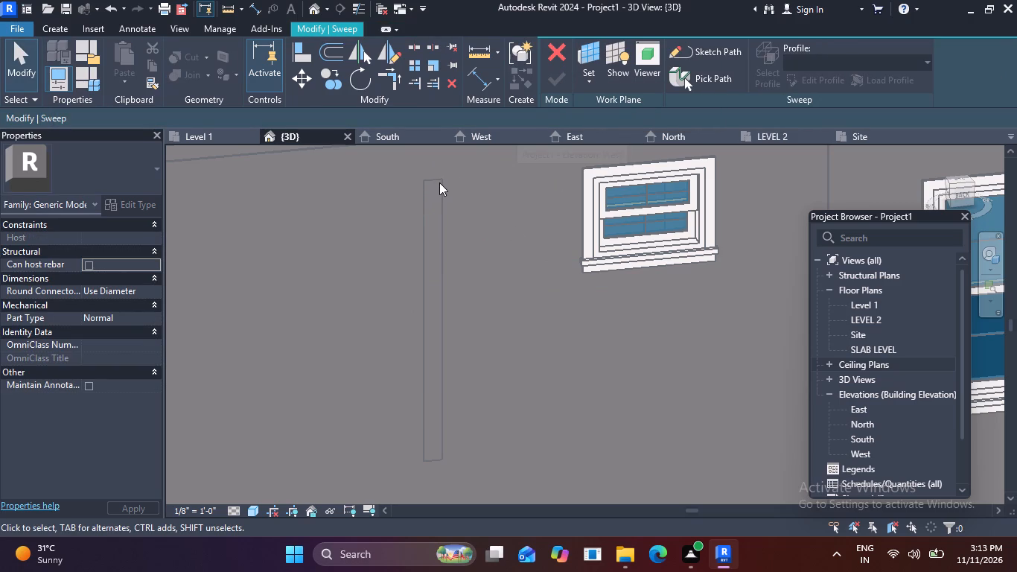
Pick all four edges of the tall, narrow rectangle as the void sweep's path and finish the path.
{"action": "left_click", "coordinate": [707, 90]}
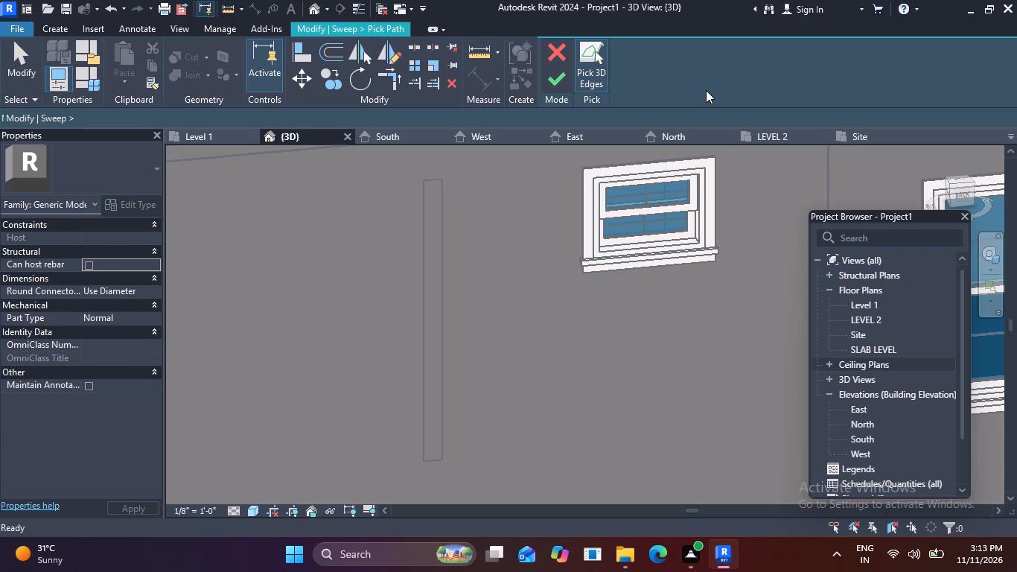
{"action": "left_click", "coordinate": [420, 273]}
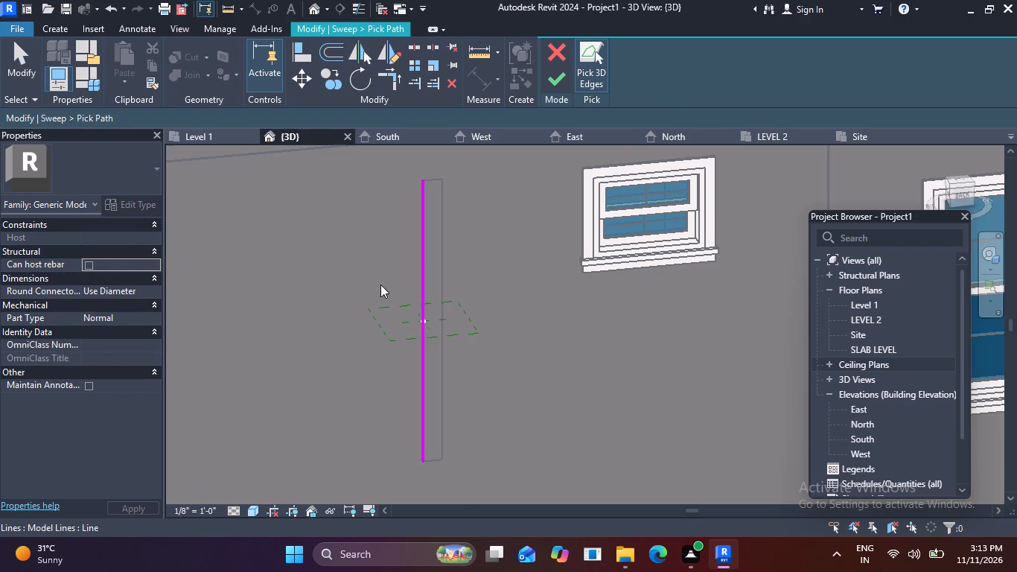
{"action": "left_click", "coordinate": [441, 273]}
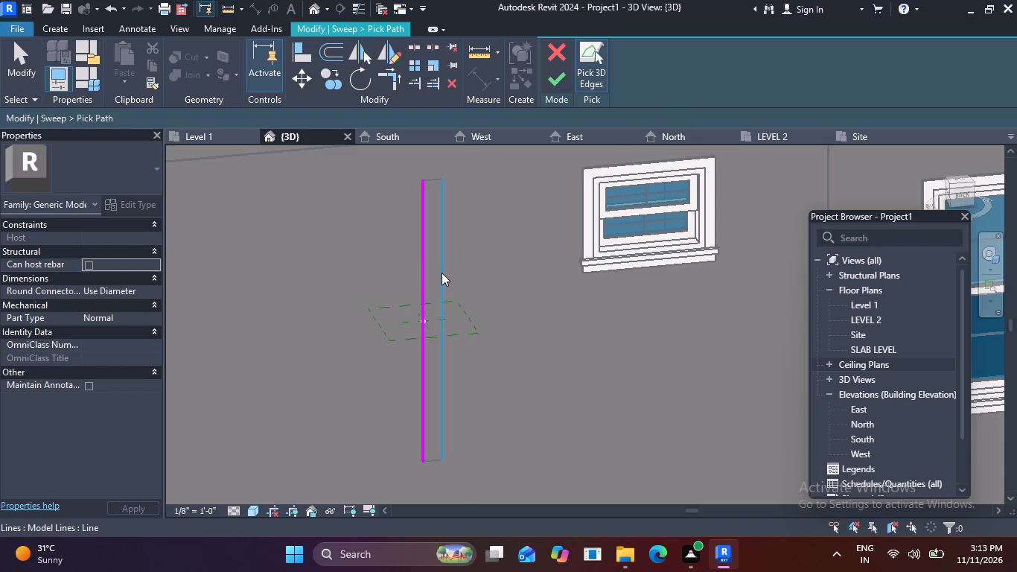
{"action": "left_click", "coordinate": [430, 182]}
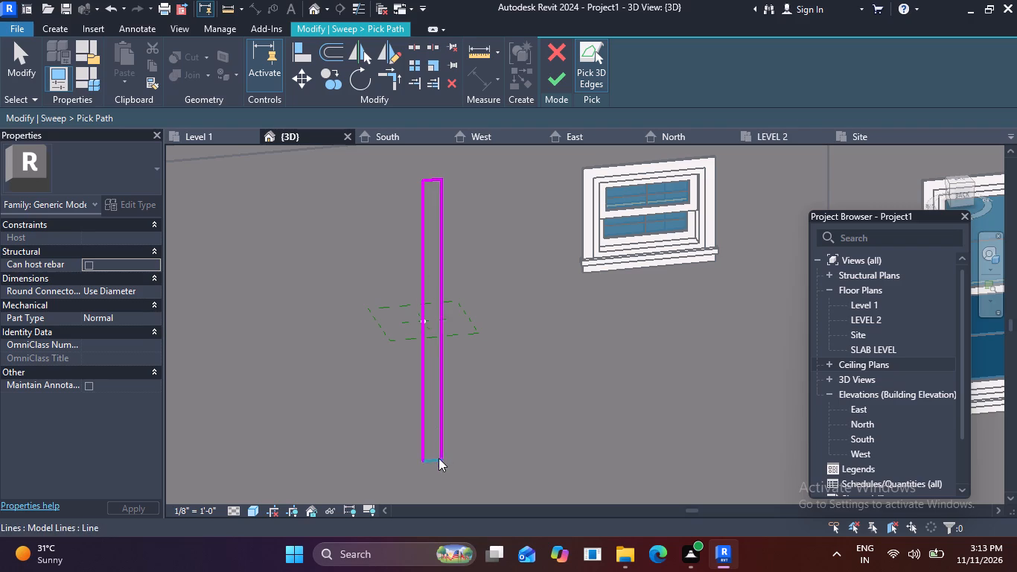
{"action": "left_click", "coordinate": [428, 457]}
{"action": "left_click", "coordinate": [432, 460]}
{"action": "left_click", "coordinate": [424, 448]}
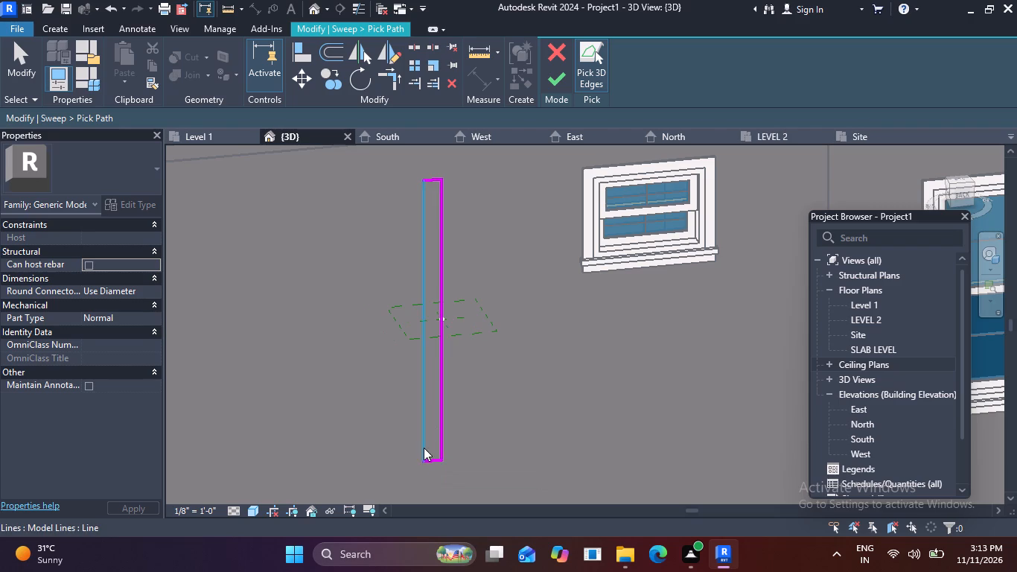
{"action": "left_click", "coordinate": [562, 83]}
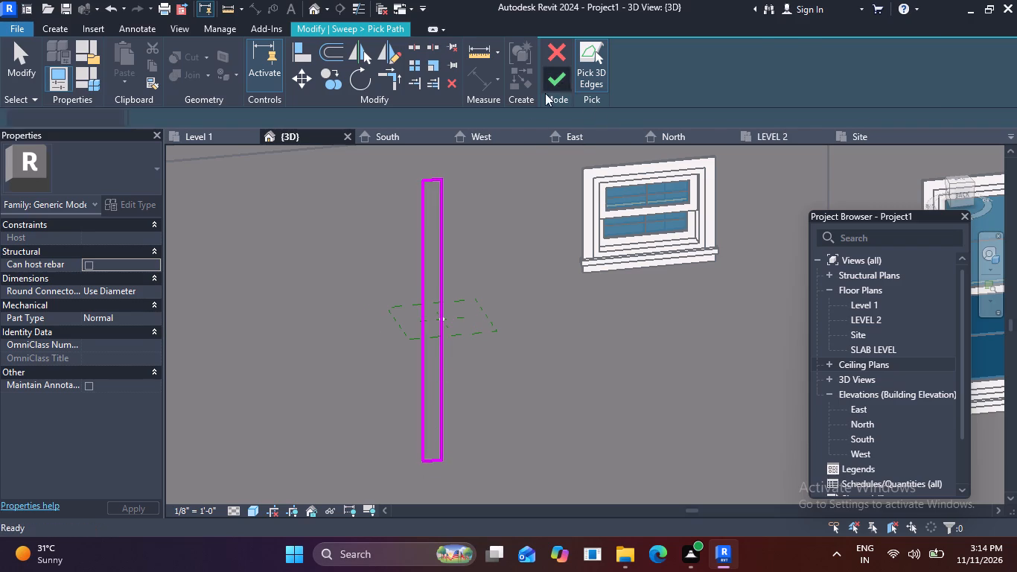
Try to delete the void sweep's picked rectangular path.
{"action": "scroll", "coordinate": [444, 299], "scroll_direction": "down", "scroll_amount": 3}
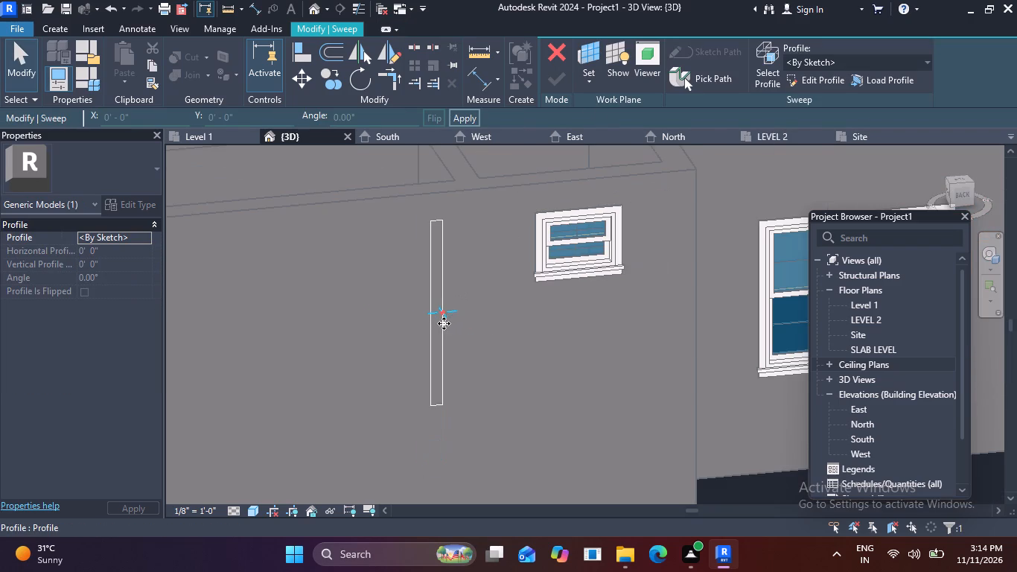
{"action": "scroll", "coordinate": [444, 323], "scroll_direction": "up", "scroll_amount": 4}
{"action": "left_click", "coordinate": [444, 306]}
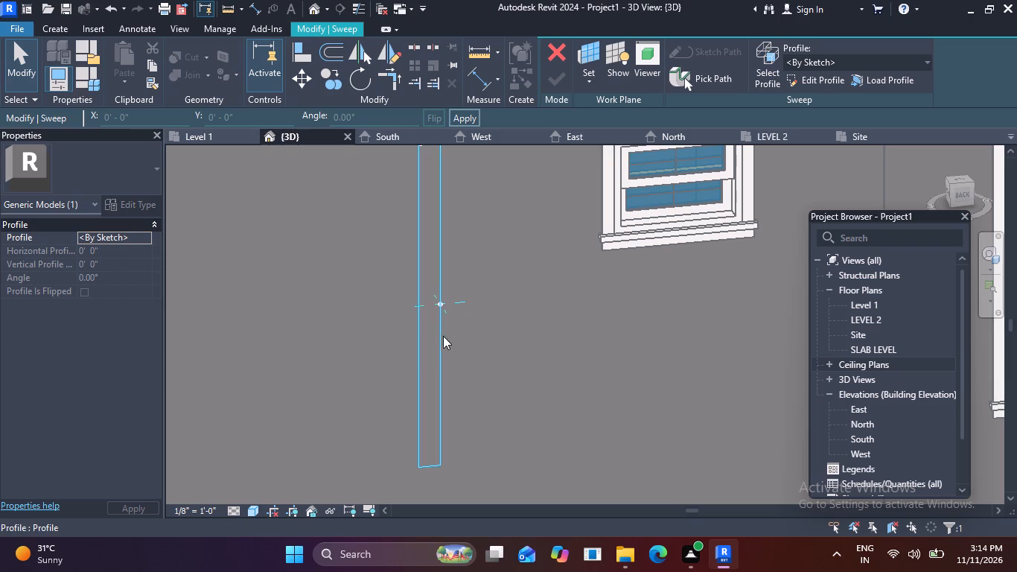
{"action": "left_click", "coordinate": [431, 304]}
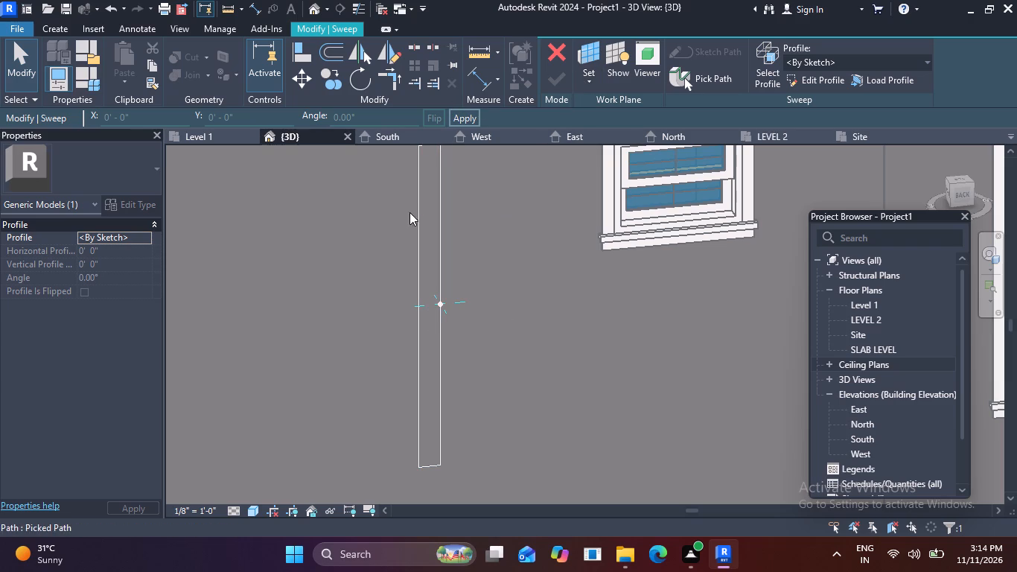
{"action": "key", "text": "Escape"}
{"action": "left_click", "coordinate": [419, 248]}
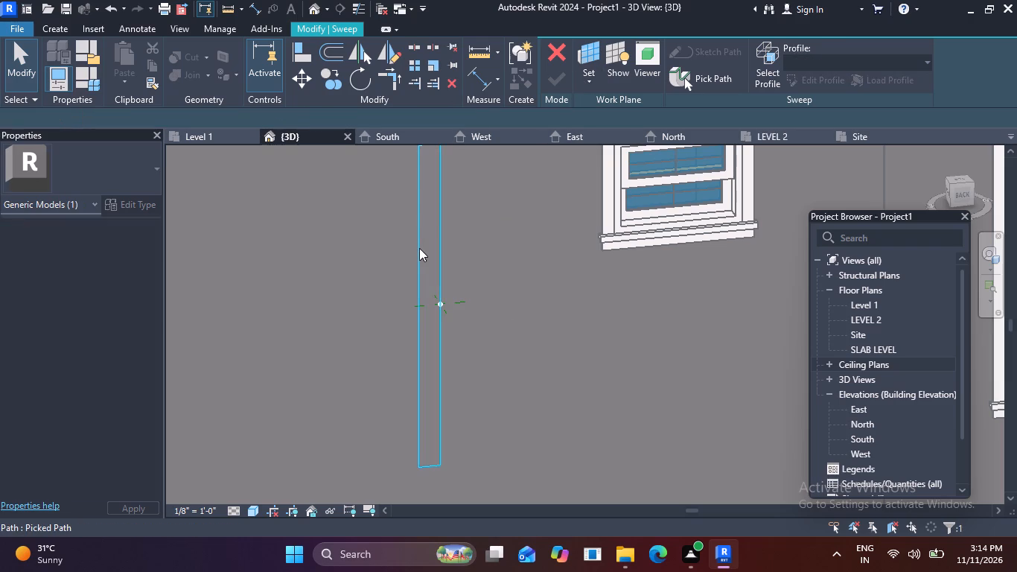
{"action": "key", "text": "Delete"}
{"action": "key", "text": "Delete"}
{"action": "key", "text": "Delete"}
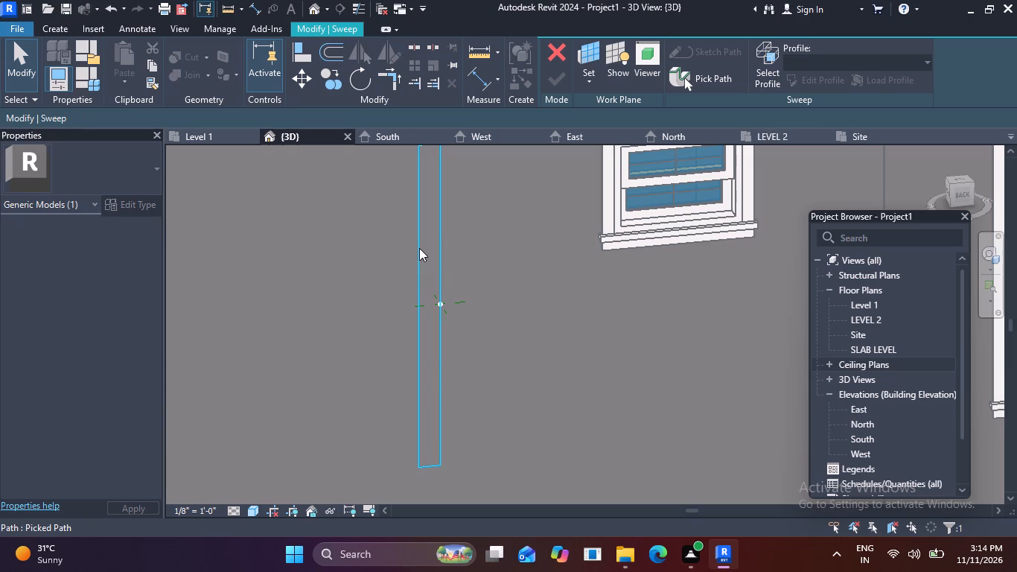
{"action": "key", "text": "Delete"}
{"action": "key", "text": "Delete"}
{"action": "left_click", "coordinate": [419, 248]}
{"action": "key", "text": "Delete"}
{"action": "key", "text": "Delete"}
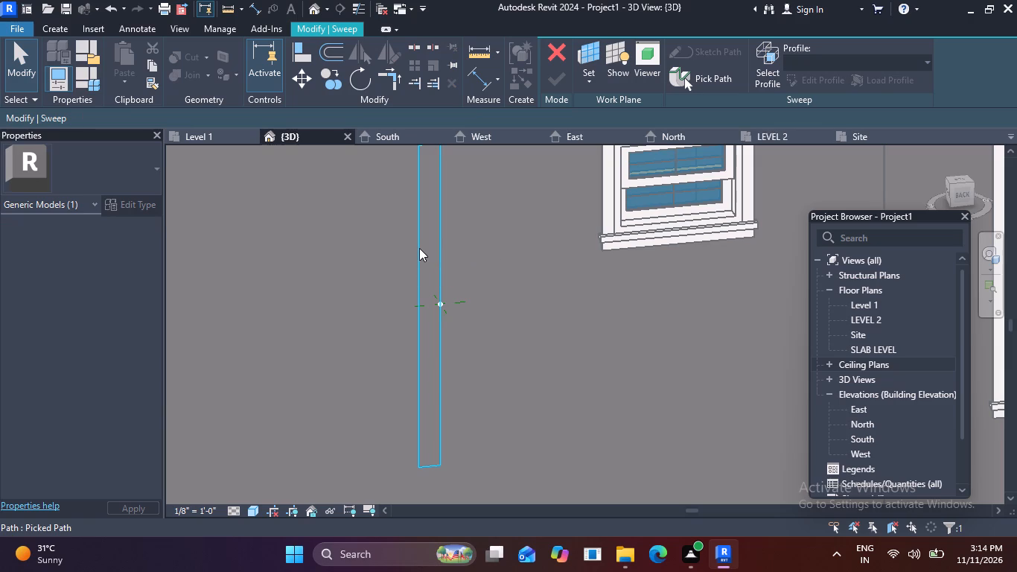
Discard the unfinished void sweep together with its picked rectangular path.
{"action": "left_click", "coordinate": [419, 248]}
{"action": "left_click", "coordinate": [542, 58]}
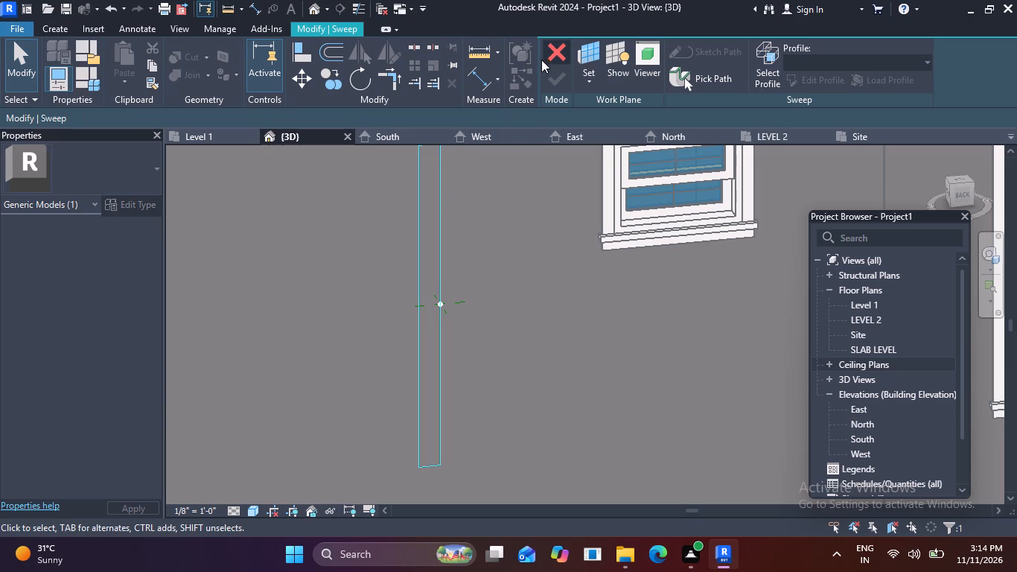
{"action": "left_click", "coordinate": [552, 52]}
{"action": "left_click", "coordinate": [549, 288]}
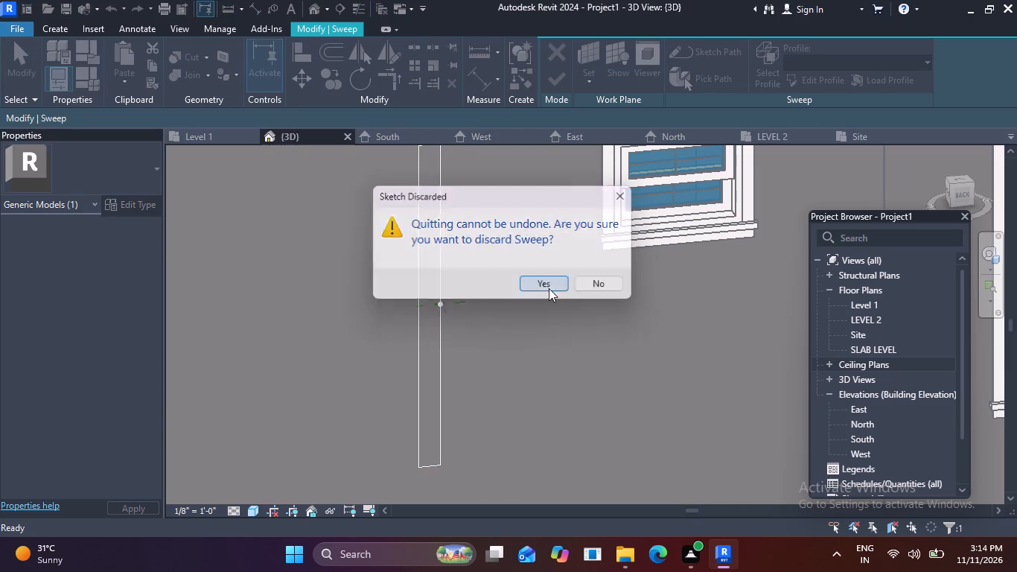
Quit the in-place generic model and discard its changes.
{"action": "scroll", "coordinate": [452, 320], "scroll_direction": "up", "scroll_amount": 2}
{"action": "scroll", "coordinate": [383, 333], "scroll_direction": "down", "scroll_amount": 3}
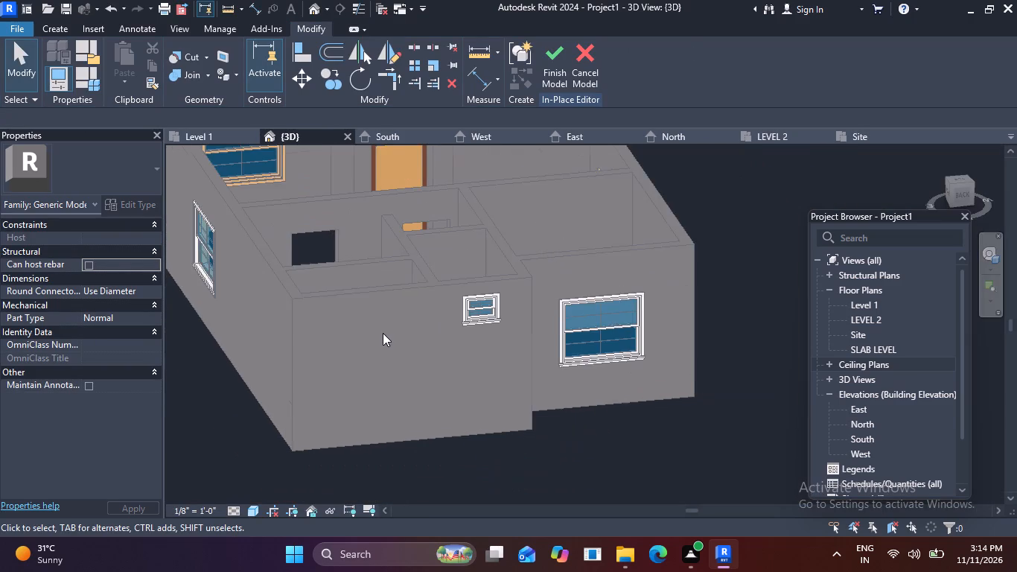
{"action": "middle_click_drag", "start_coordinate": [384, 334], "coordinate": [444, 365]}
{"action": "scroll", "coordinate": [439, 341], "scroll_direction": "up", "scroll_amount": 1}
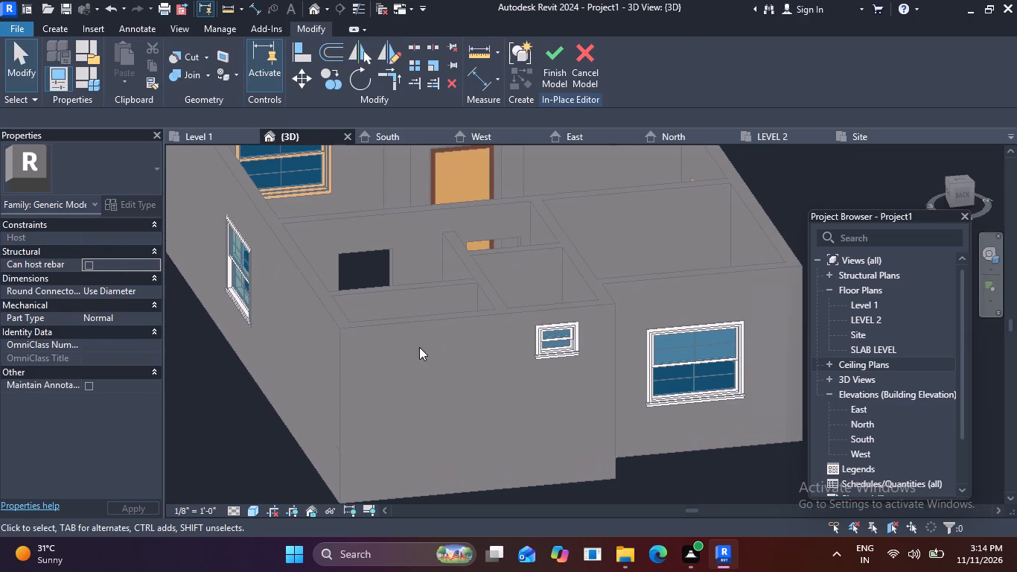
{"action": "left_click", "coordinate": [404, 330]}
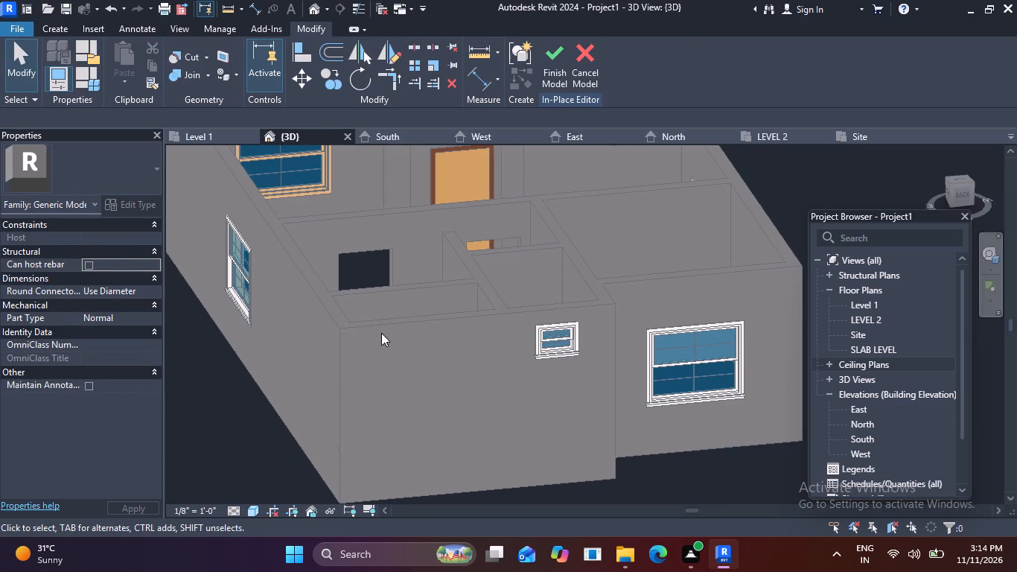
{"action": "key", "text": "Escape"}
{"action": "left_click", "coordinate": [395, 340]}
{"action": "left_click", "coordinate": [366, 326]}
{"action": "left_click", "coordinate": [578, 51]}
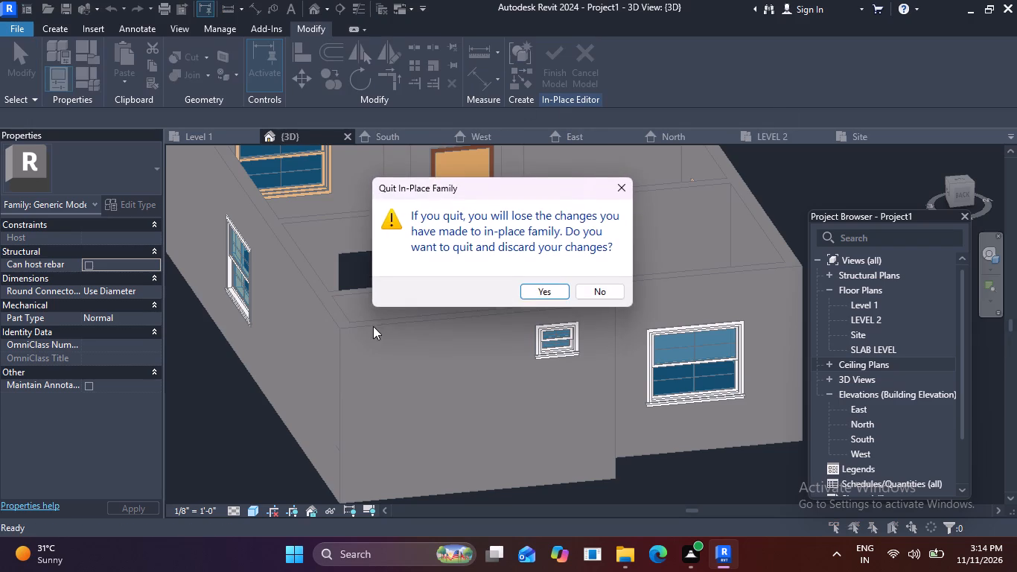
{"action": "left_click", "coordinate": [558, 293]}
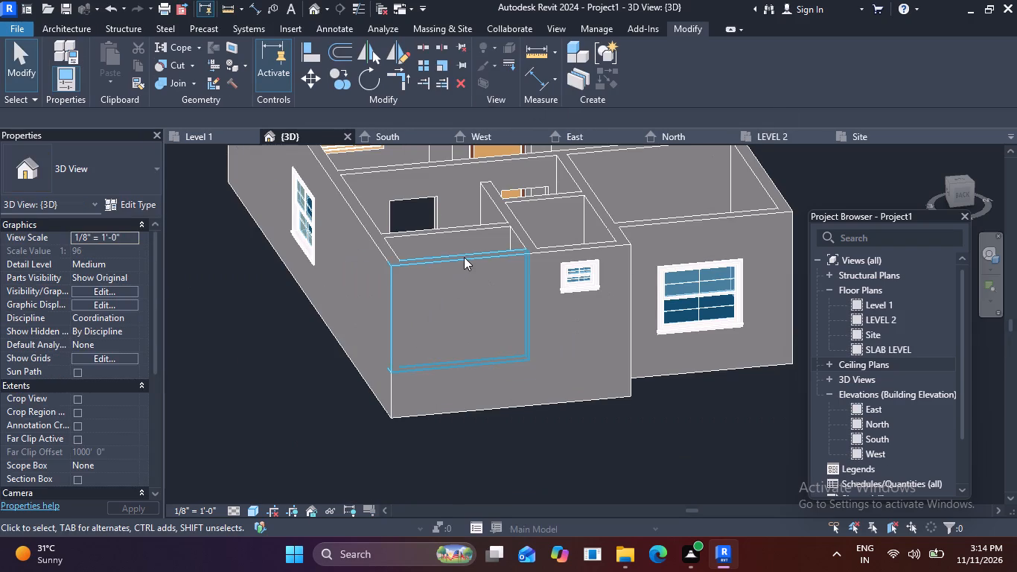
Delete the two upper WALL 9" walls standing on LEVEL 2 at the back corner, one on the back face and one on the adjoining side.
{"action": "left_click", "coordinate": [464, 257]}
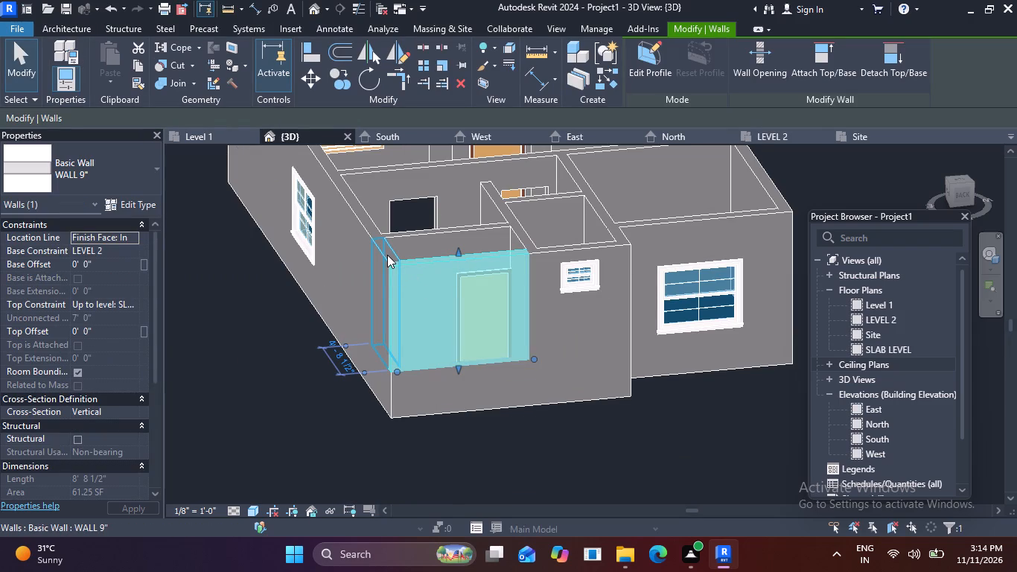
{"action": "key", "text": "Delete"}
{"action": "left_click", "coordinate": [387, 255]}
{"action": "key", "text": "Delete"}
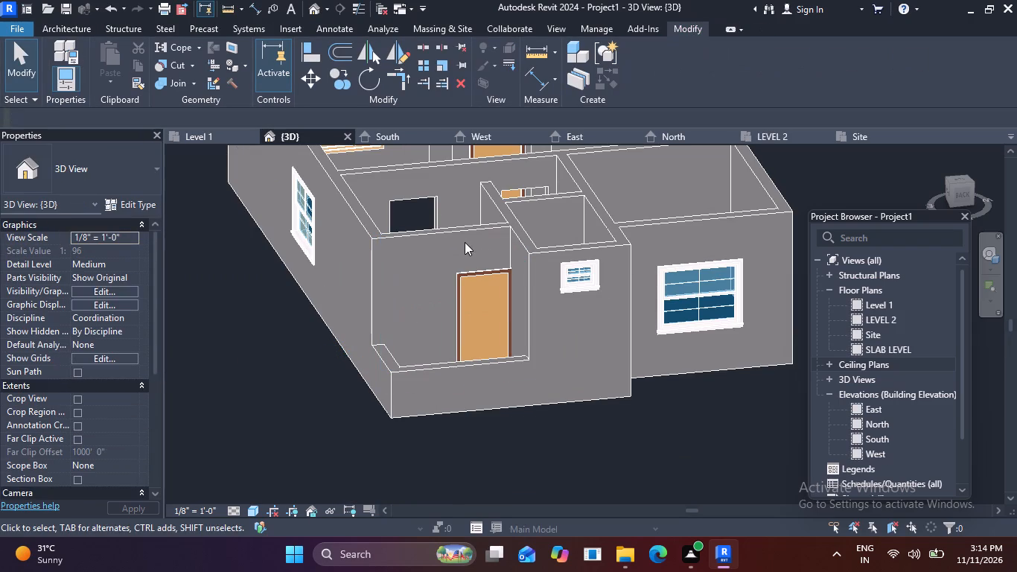
Start a Handrail - Rectangular railing and sketch two path lines over the low corner walls in the LEVEL 2 plan, about 6'-1" and 4'-1" long.
{"action": "scroll", "coordinate": [471, 265], "scroll_direction": "down", "scroll_amount": 3}
{"action": "scroll", "coordinate": [520, 331], "scroll_direction": "up", "scroll_amount": 4}
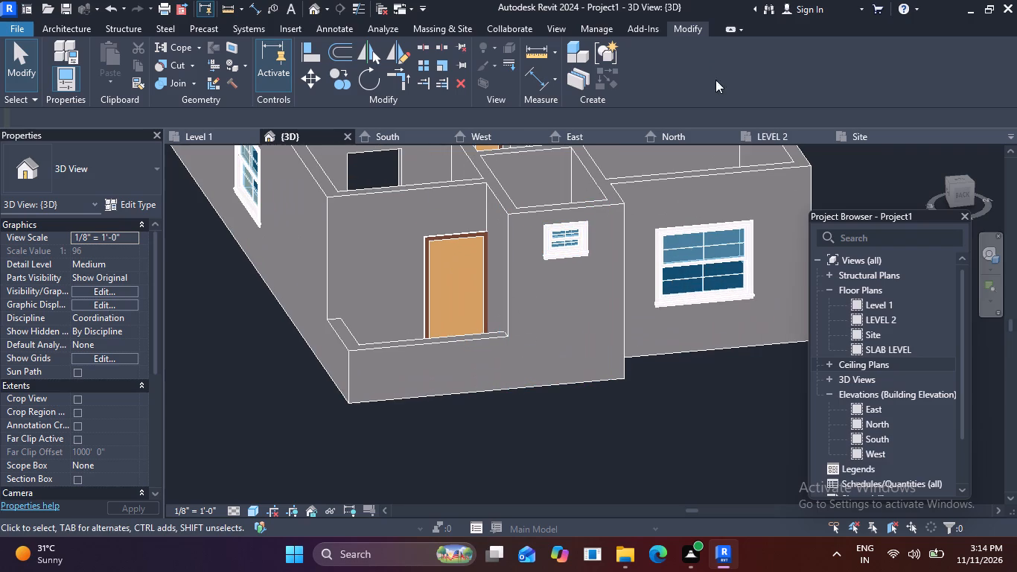
{"action": "left_click", "coordinate": [66, 27]}
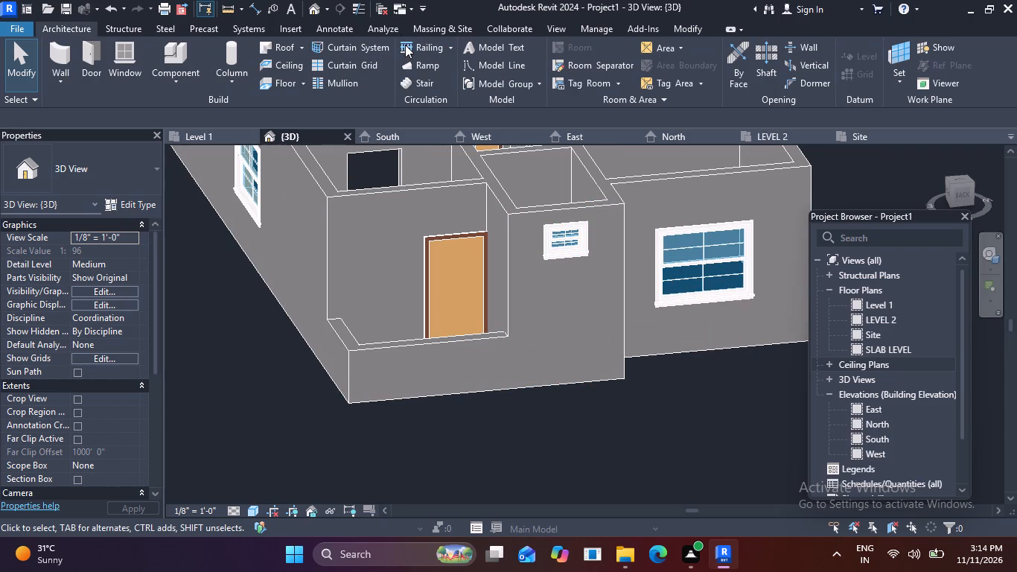
{"action": "left_click", "coordinate": [406, 45]}
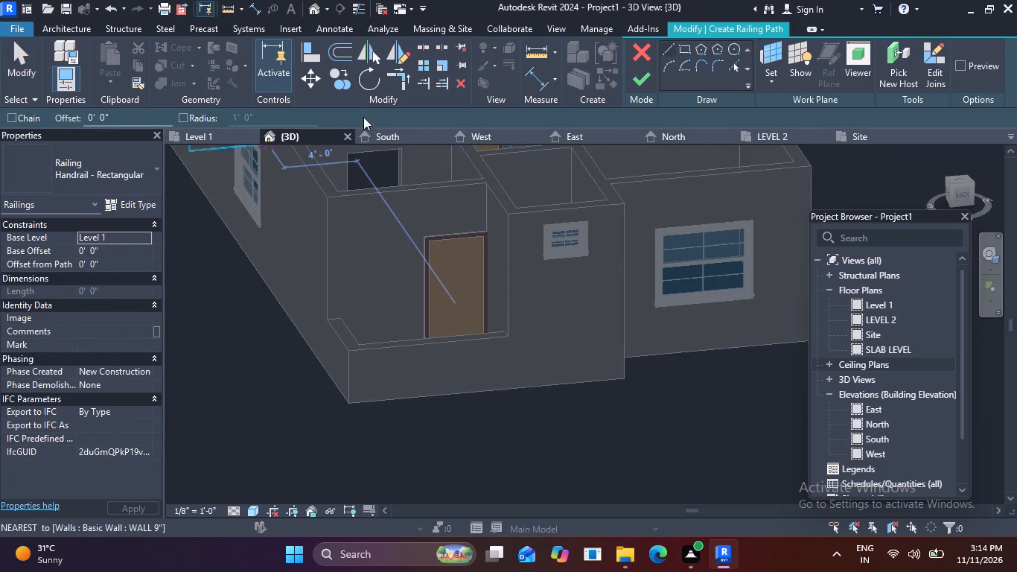
{"action": "double_click", "coordinate": [859, 317]}
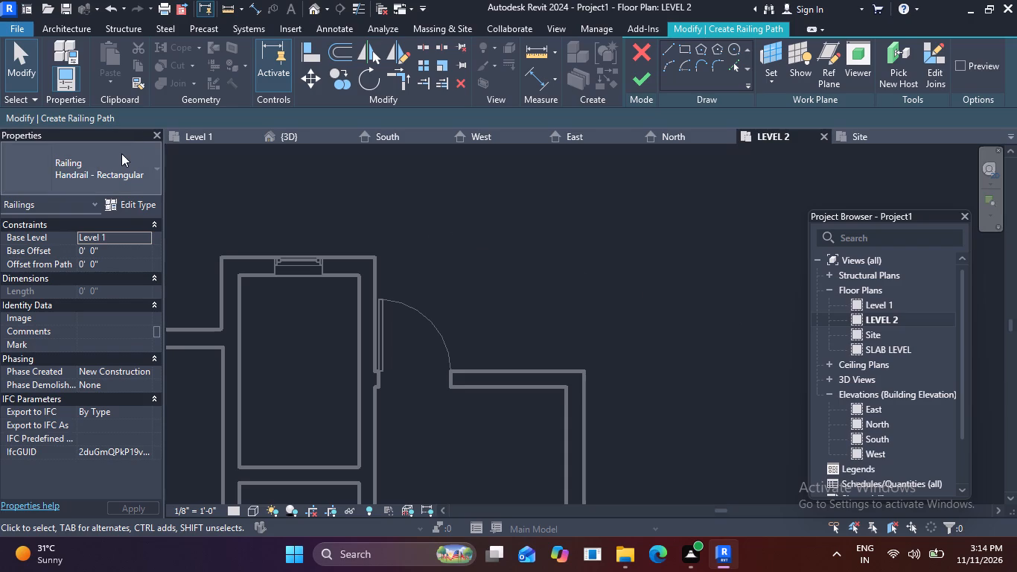
{"action": "scroll", "coordinate": [385, 250], "scroll_direction": "up", "scroll_amount": 2}
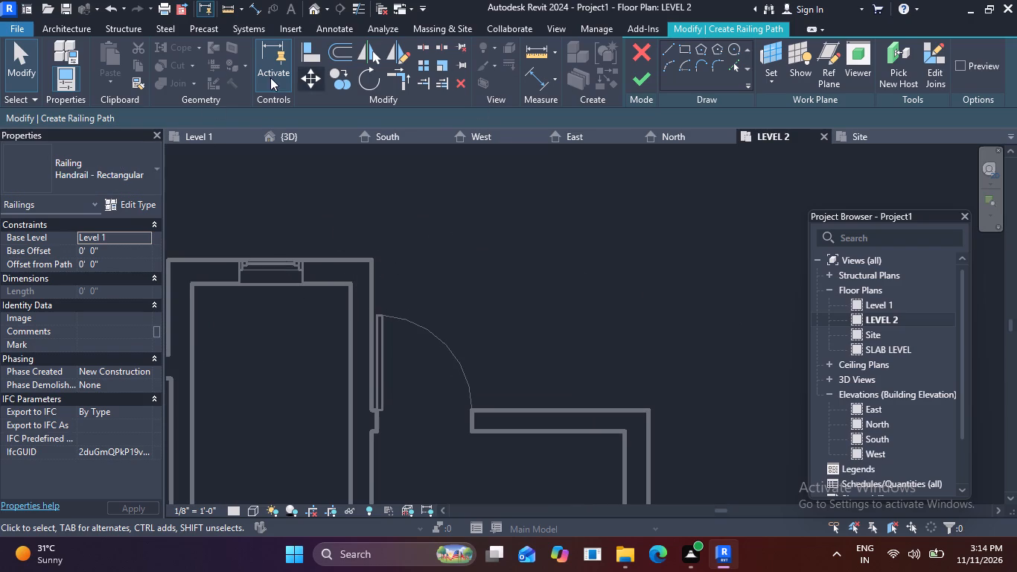
{"action": "left_click", "coordinate": [97, 25]}
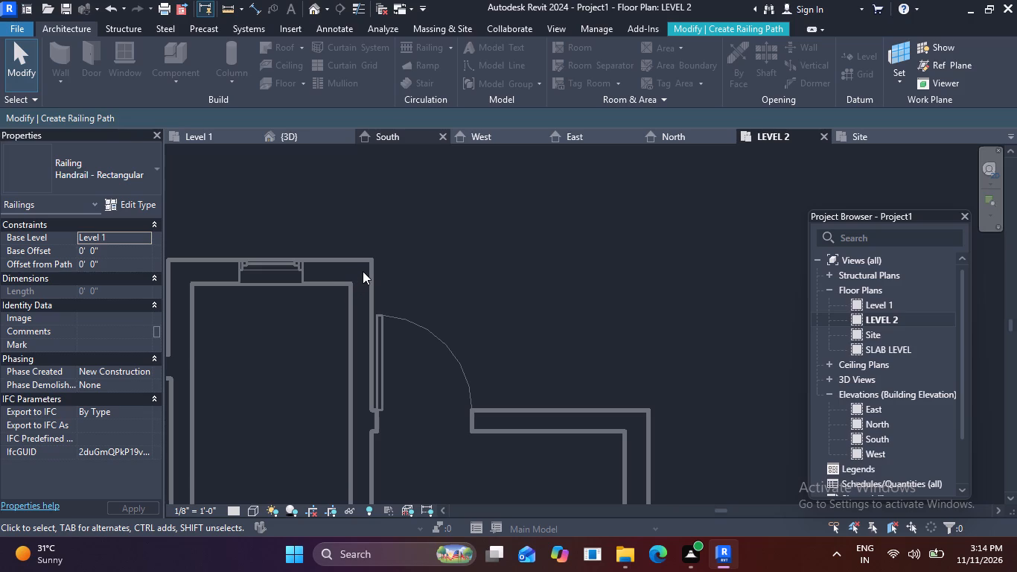
{"action": "key", "text": "Escape"}
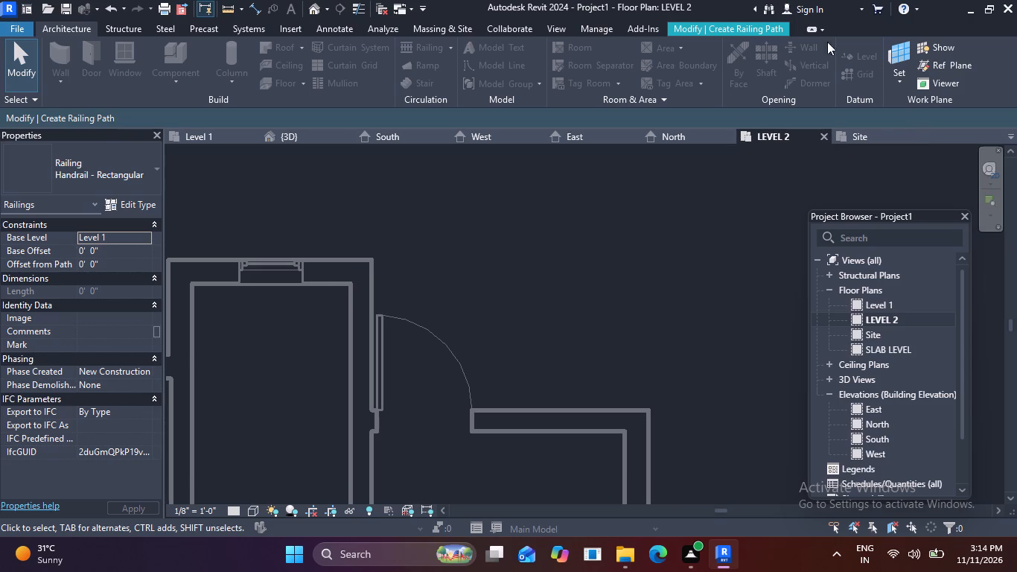
{"action": "left_click", "coordinate": [761, 28]}
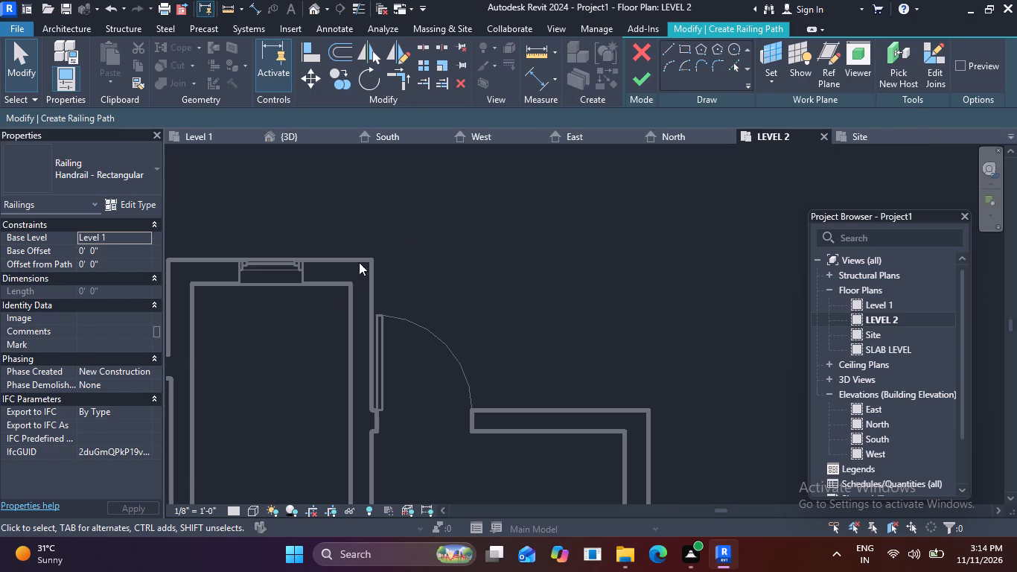
{"action": "left_click", "coordinate": [350, 266]}
{"action": "key", "text": "Escape"}
{"action": "left_click", "coordinate": [669, 46]}
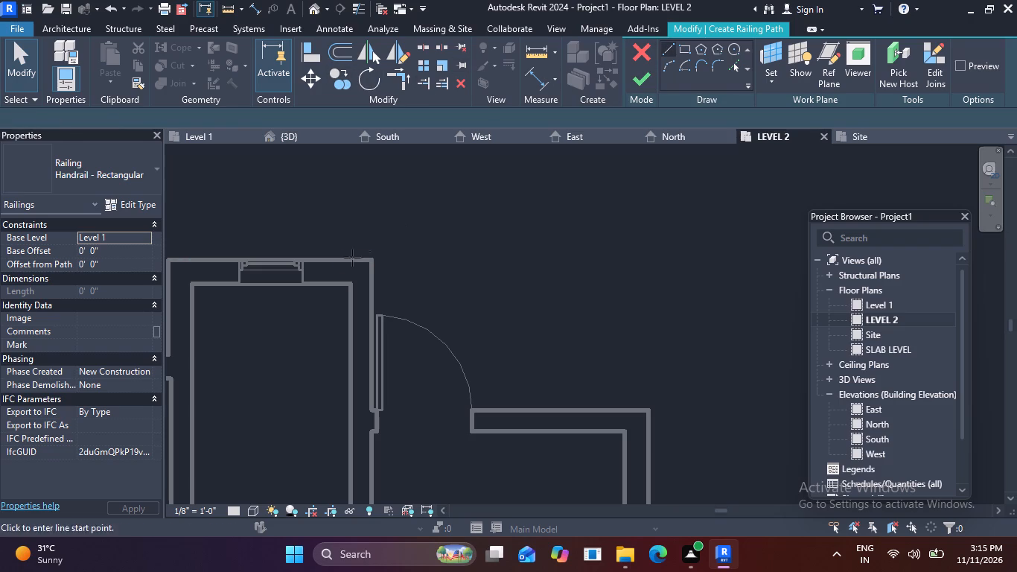
{"action": "left_click", "coordinate": [363, 275]}
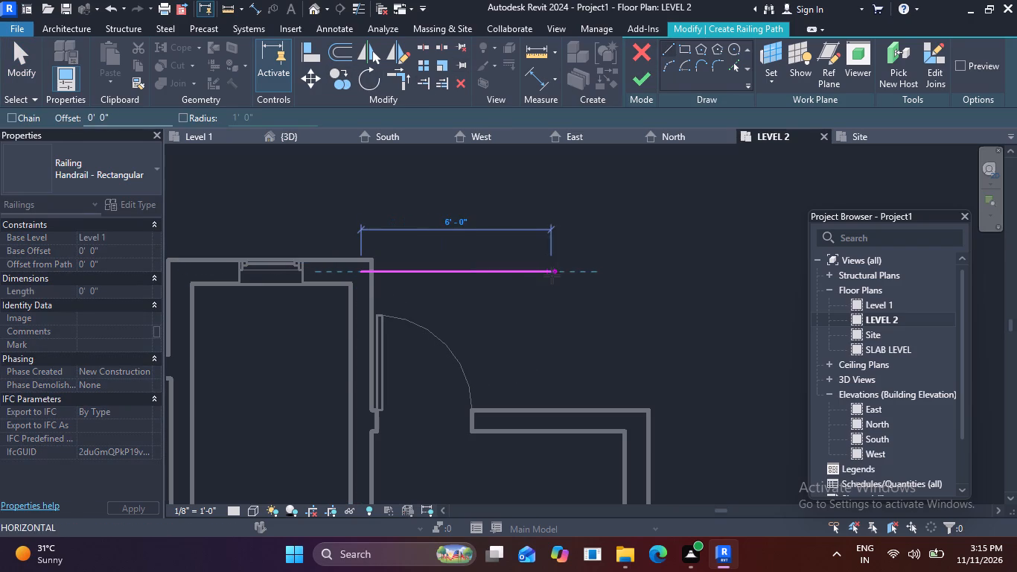
{"action": "left_click", "coordinate": [554, 276]}
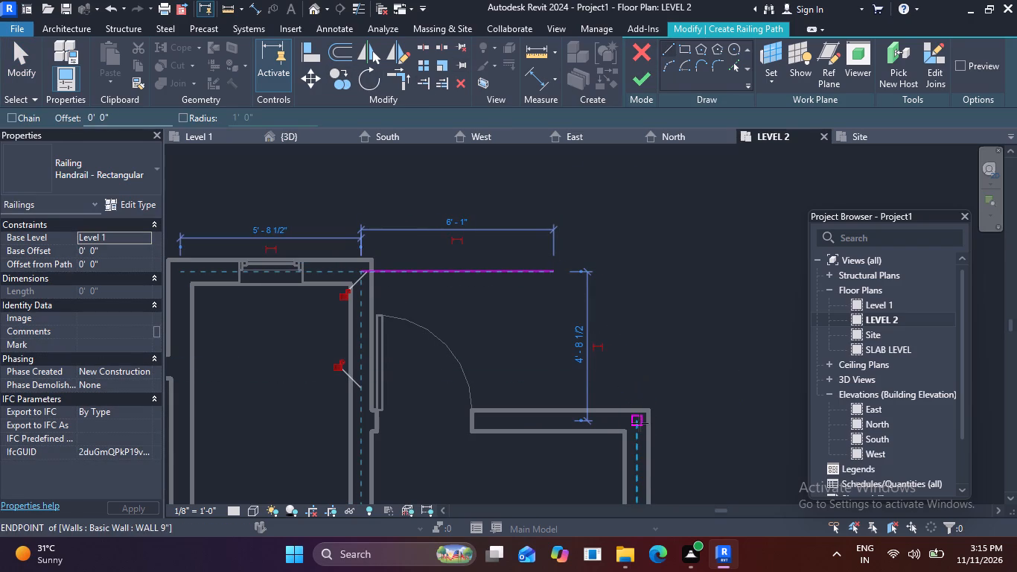
{"action": "left_click", "coordinate": [640, 423]}
{"action": "left_click", "coordinate": [632, 290]}
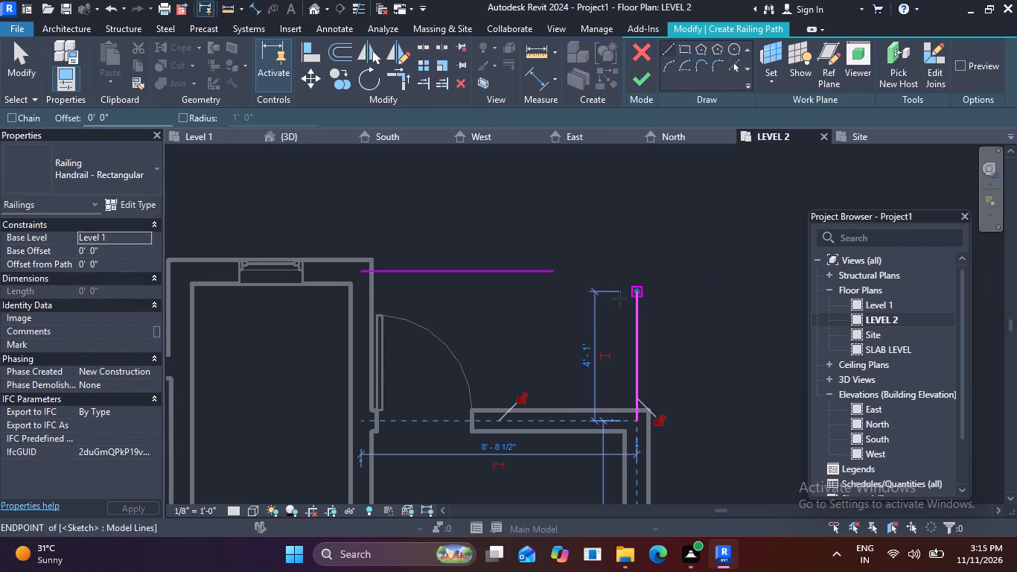
Trim the two railing path lines to meet at a corner and finish the railing.
{"action": "left_click", "coordinate": [398, 75]}
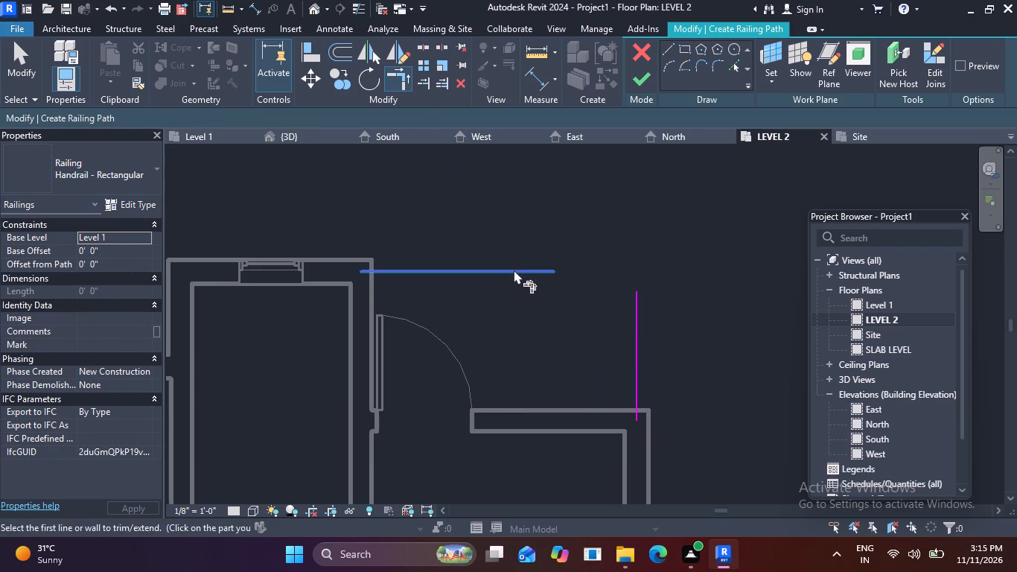
{"action": "left_click", "coordinate": [514, 269]}
{"action": "left_click", "coordinate": [631, 336]}
{"action": "key", "text": "Escape"}
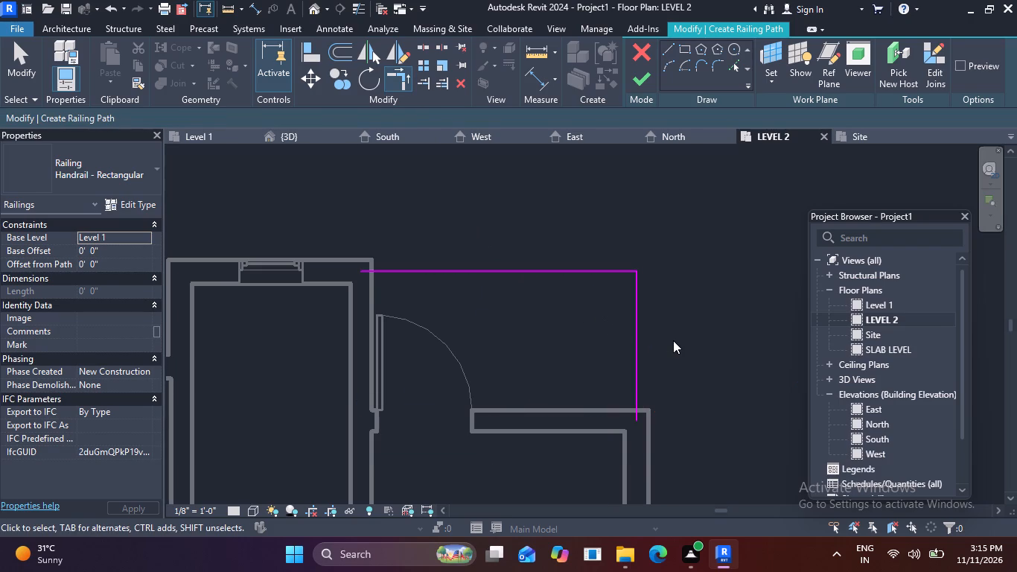
{"action": "scroll", "coordinate": [673, 340], "scroll_direction": "down", "scroll_amount": 2}
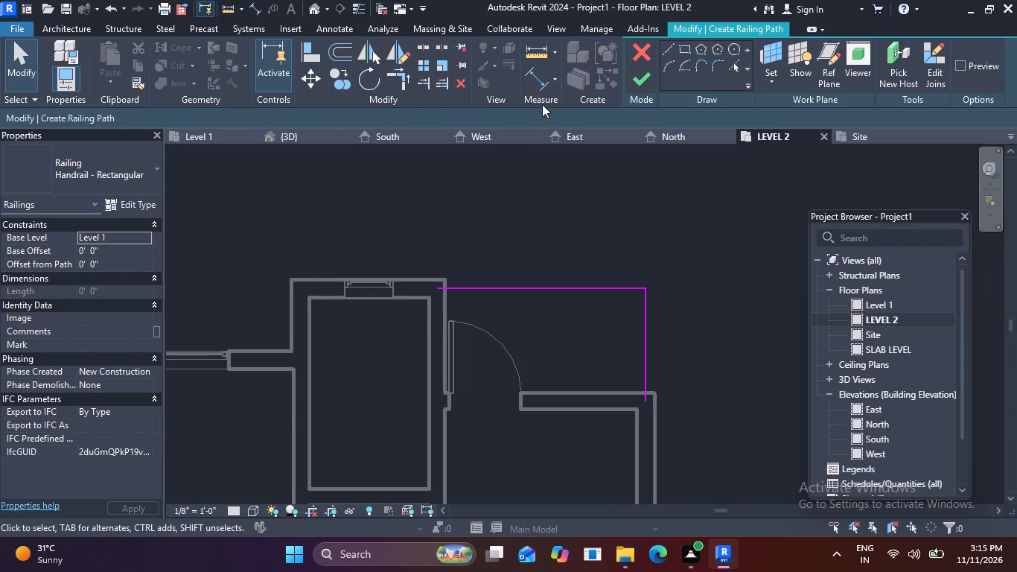
{"action": "left_click", "coordinate": [638, 82]}
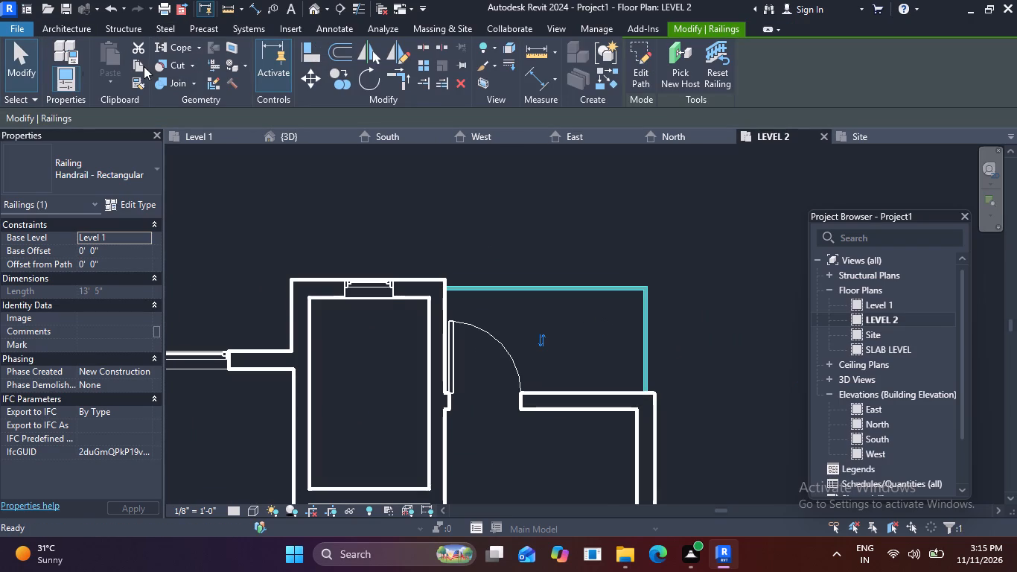
Examine the corner handrail's height and position against the low walls in the 3D view and the elevations.
{"action": "left_click", "coordinate": [305, 138]}
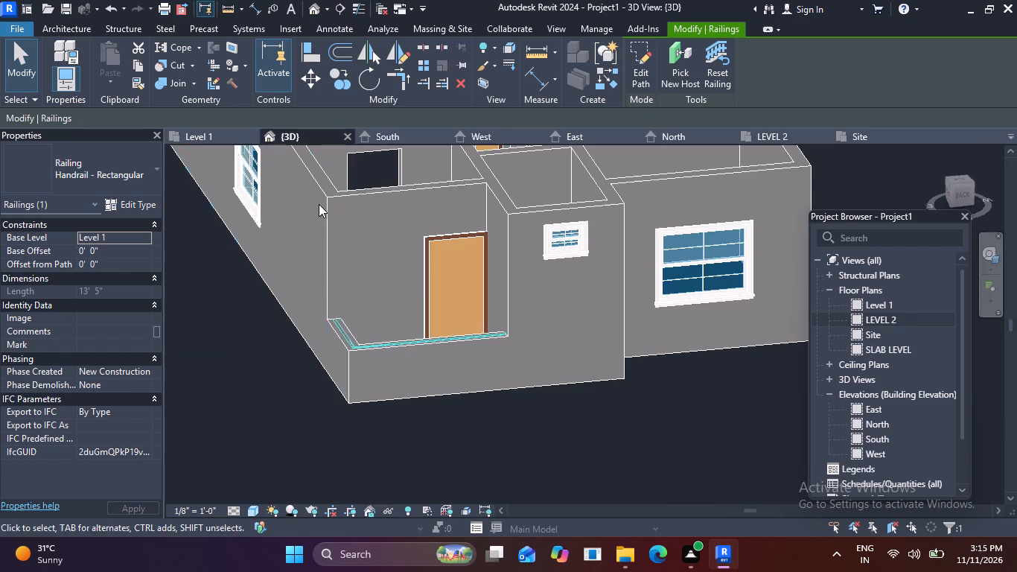
{"action": "scroll", "coordinate": [481, 350], "scroll_direction": "up", "scroll_amount": 1}
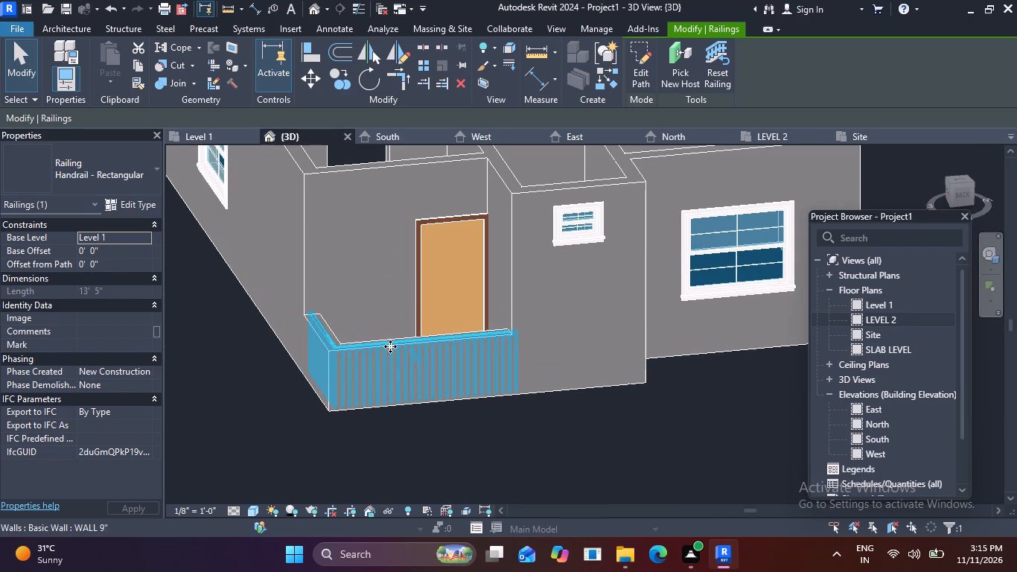
{"action": "left_click", "coordinate": [390, 346]}
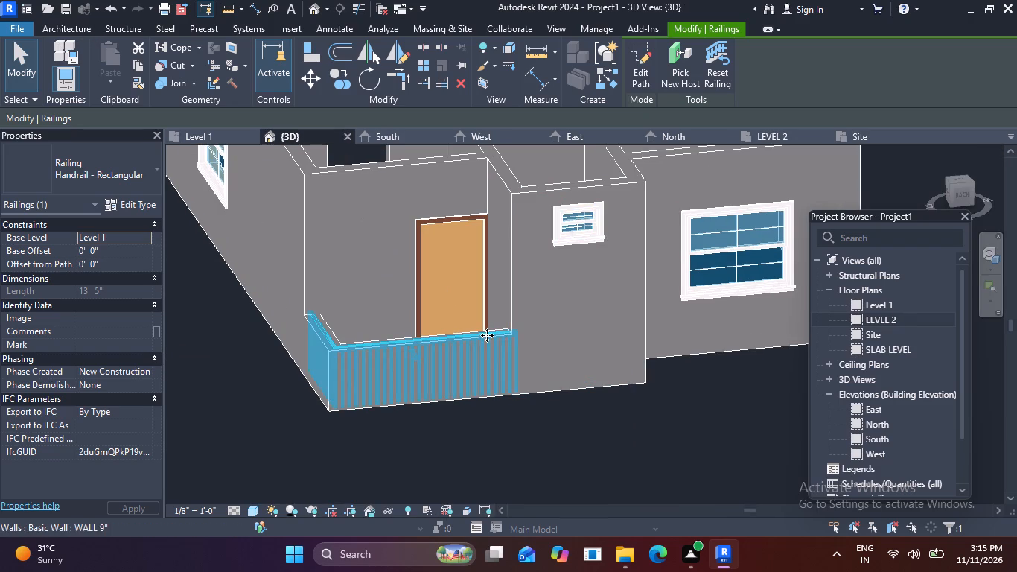
{"action": "left_click", "coordinate": [485, 334]}
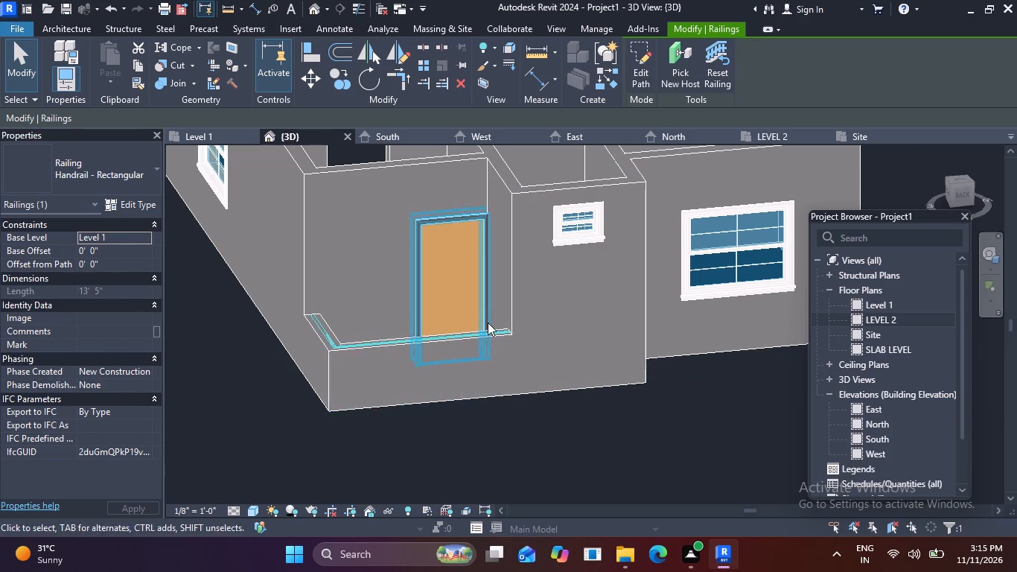
{"action": "scroll", "coordinate": [488, 322], "scroll_direction": "up", "scroll_amount": 3}
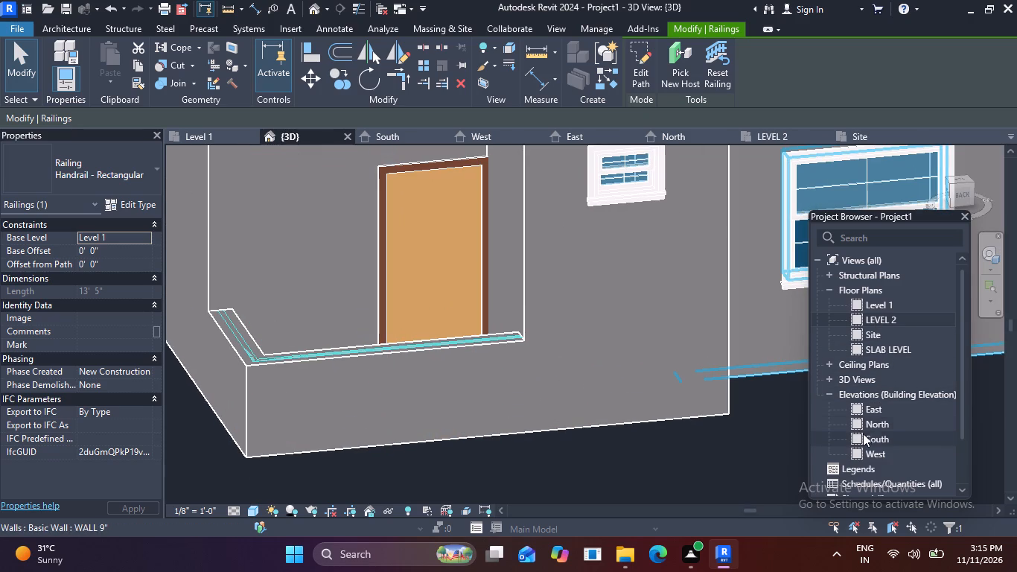
{"action": "left_click", "coordinate": [497, 137]}
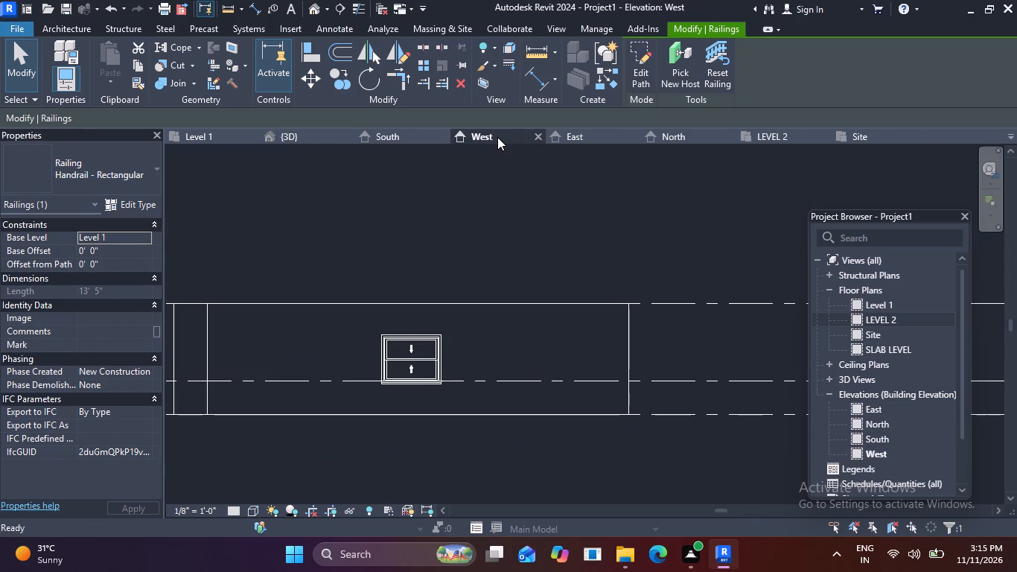
{"action": "left_click", "coordinate": [609, 139]}
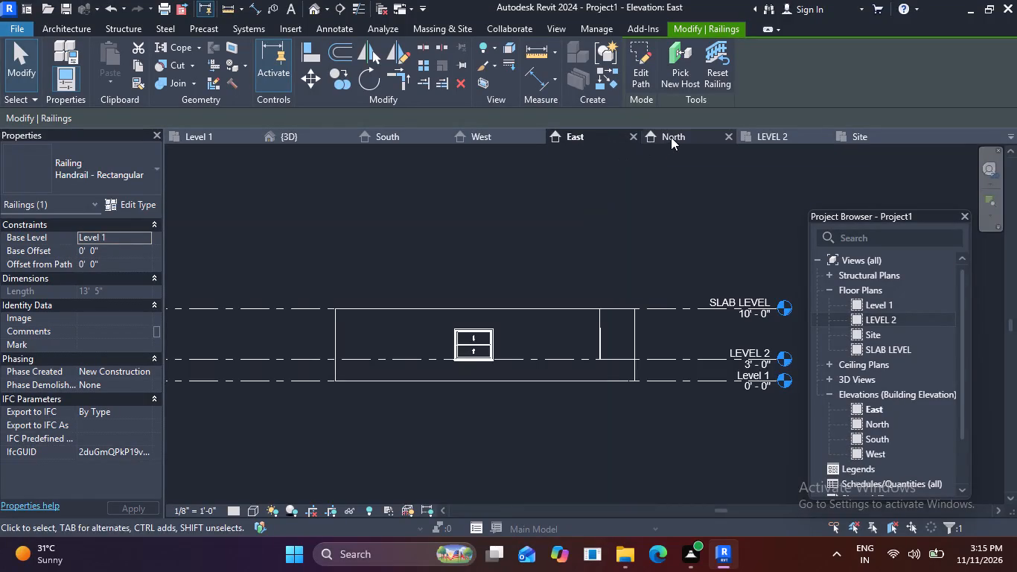
{"action": "left_click", "coordinate": [671, 137]}
{"action": "left_click", "coordinate": [767, 139]}
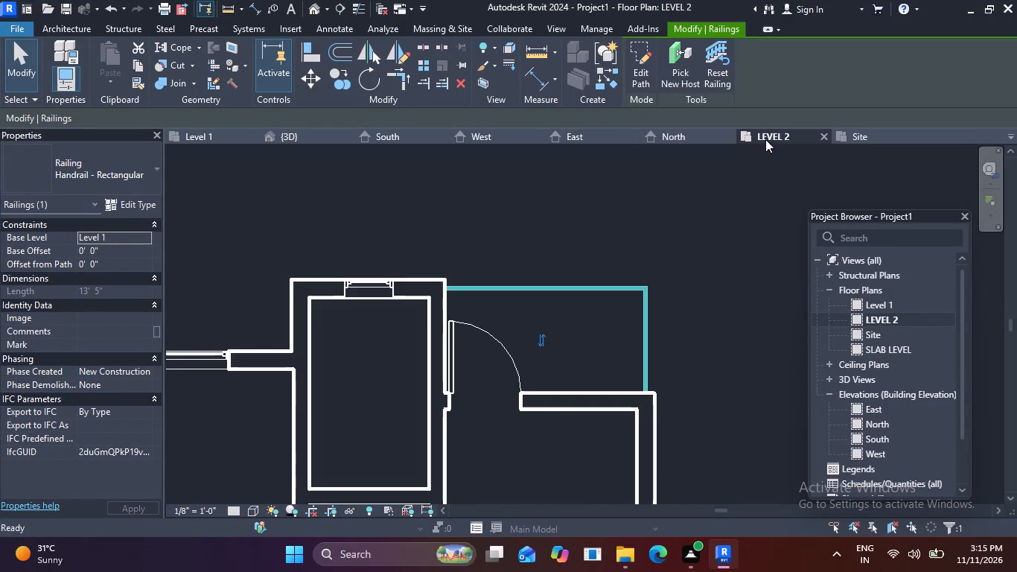
{"action": "left_click", "coordinate": [680, 140]}
{"action": "scroll", "coordinate": [633, 295], "scroll_direction": "down", "scroll_amount": 1}
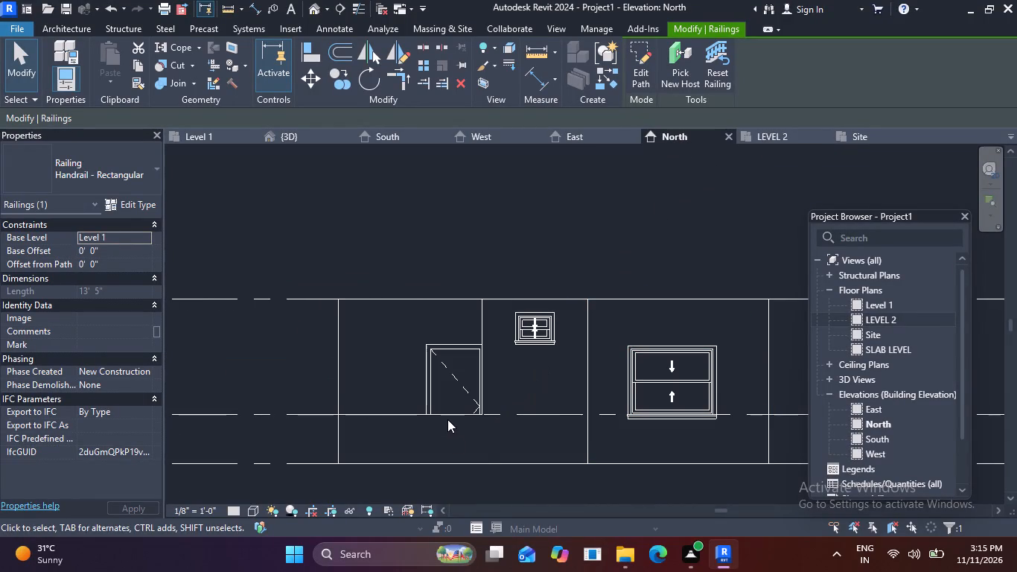
{"action": "left_click", "coordinate": [437, 414]}
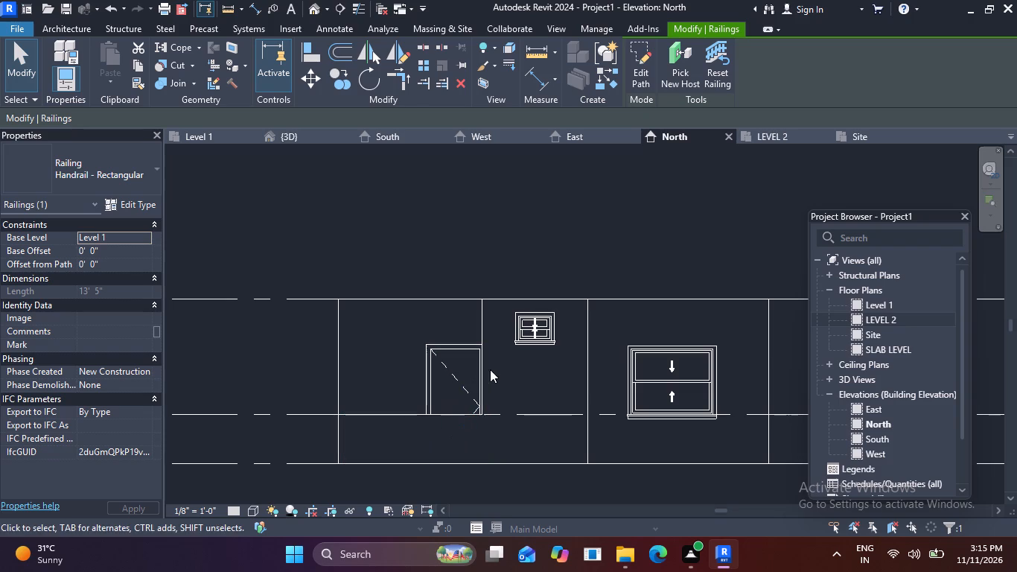
{"action": "left_click", "coordinate": [412, 412]}
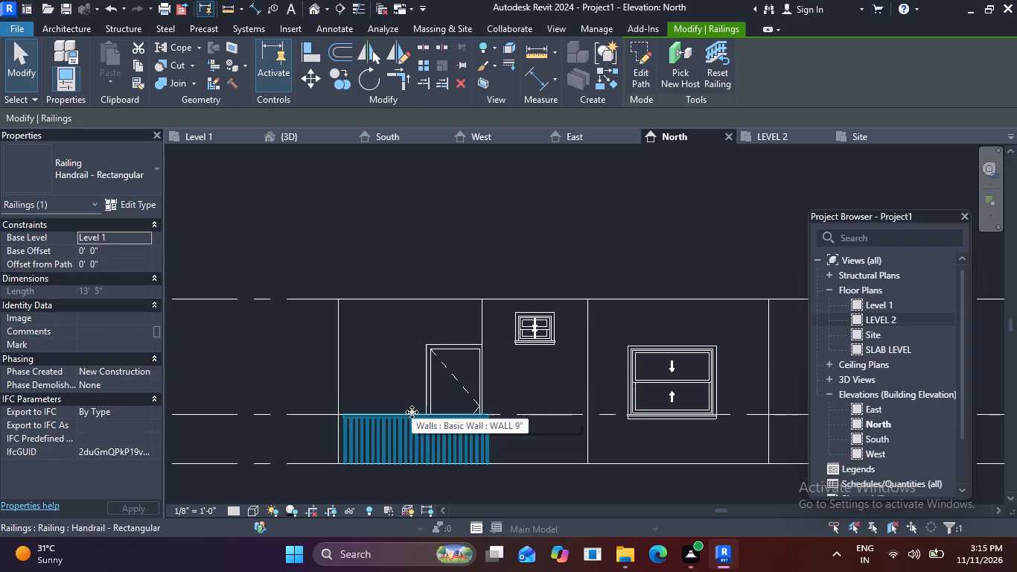
{"action": "left_click", "coordinate": [413, 410]}
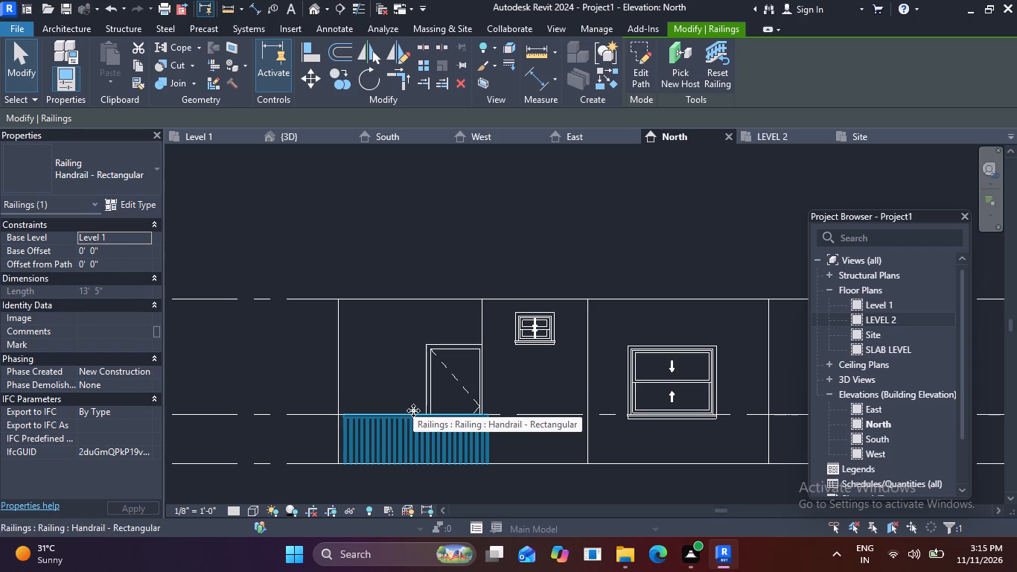
{"action": "left_click", "coordinate": [401, 413]}
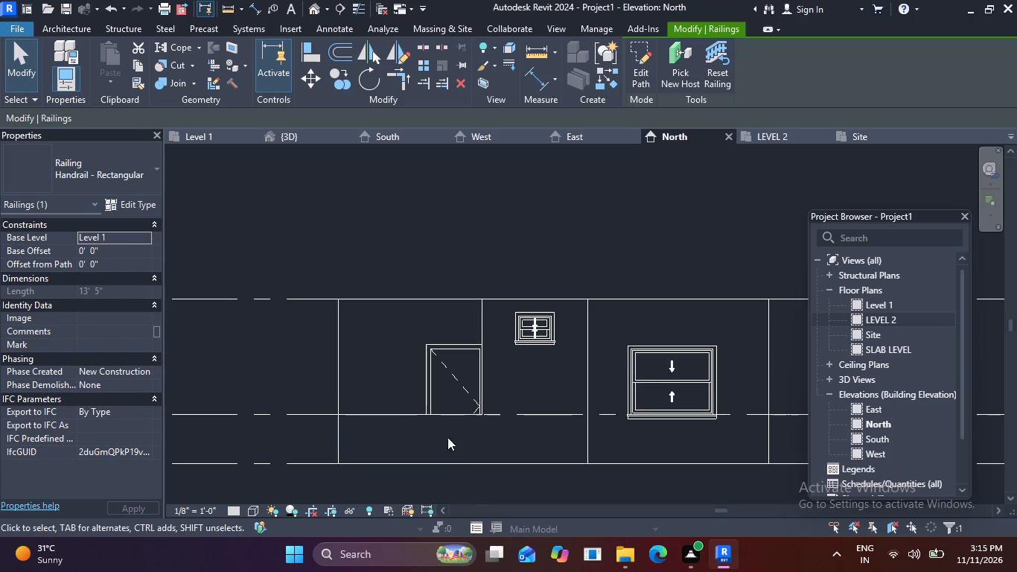
{"action": "left_click", "coordinate": [422, 413]}
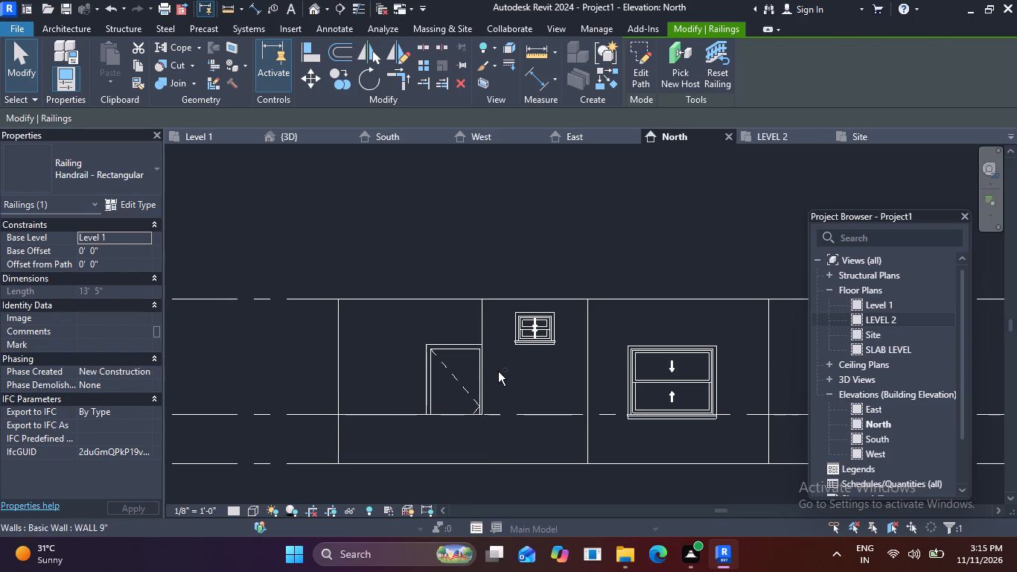
Undo the creation of the handrail at the back corner.
{"action": "key", "text": "ctrl+z"}
{"action": "key", "text": "ctrl+z"}
{"action": "key", "text": "ctrl+z"}
{"action": "key", "text": "ctrl+z"}
{"action": "key", "text": "ctrl+z"}
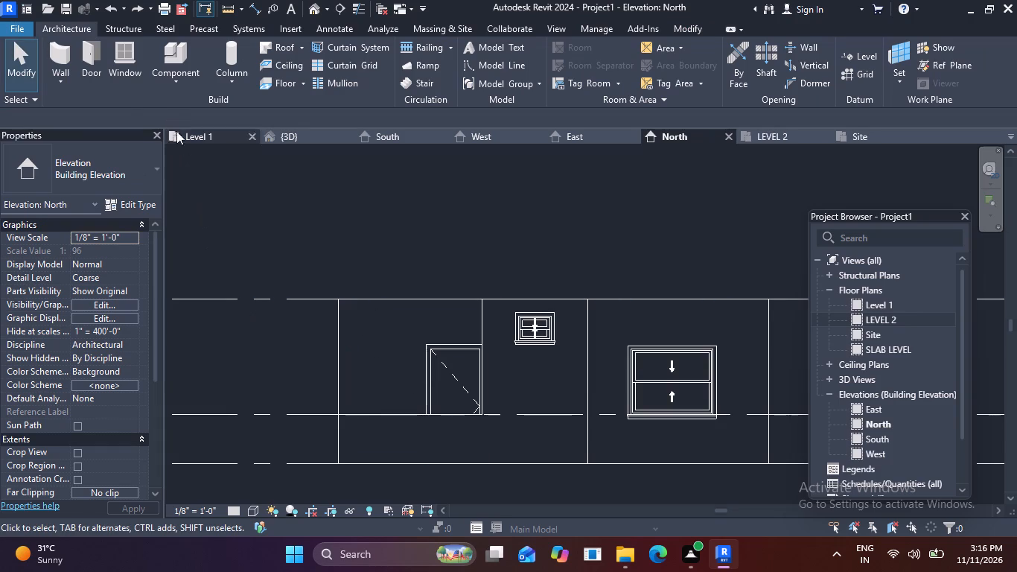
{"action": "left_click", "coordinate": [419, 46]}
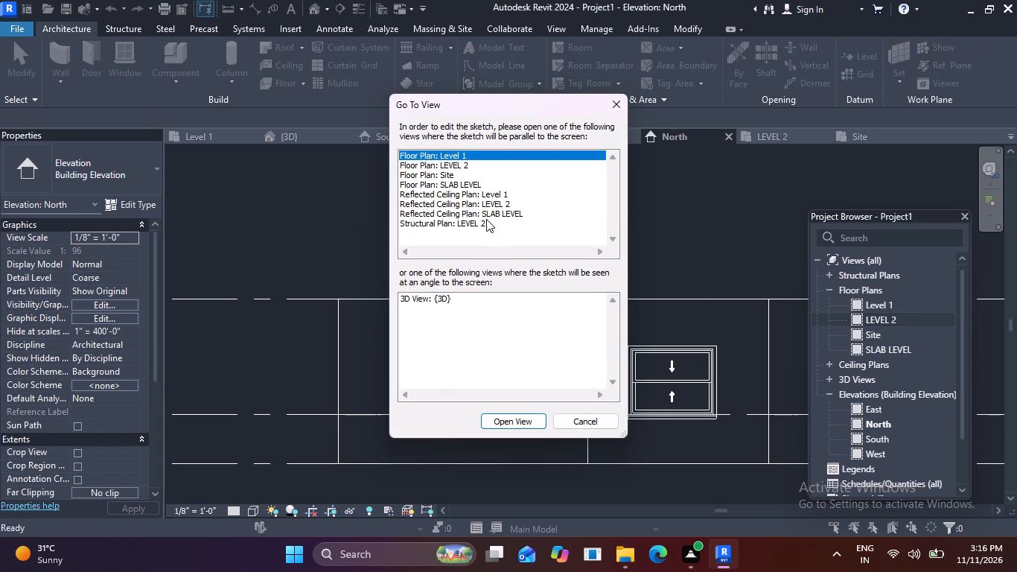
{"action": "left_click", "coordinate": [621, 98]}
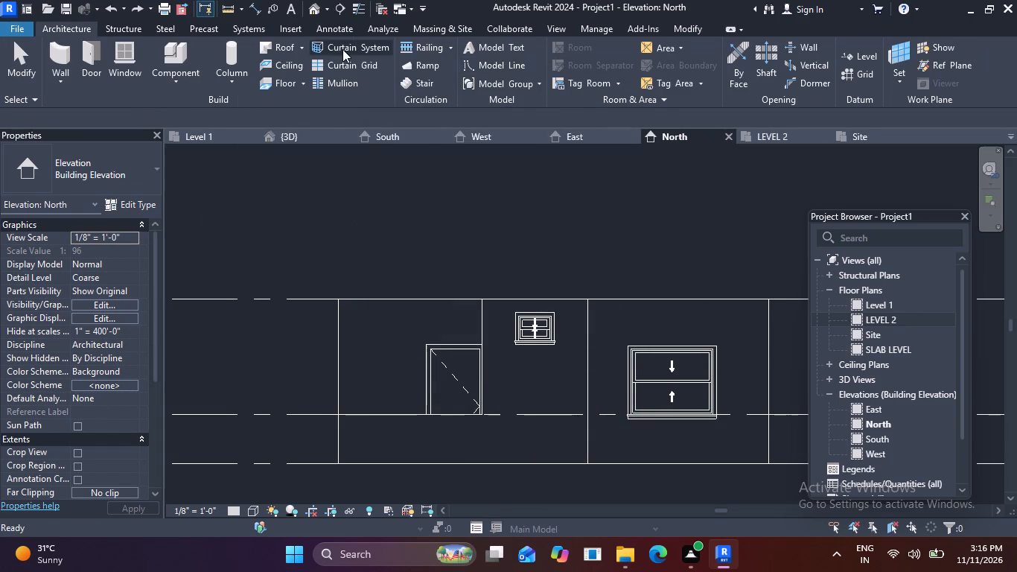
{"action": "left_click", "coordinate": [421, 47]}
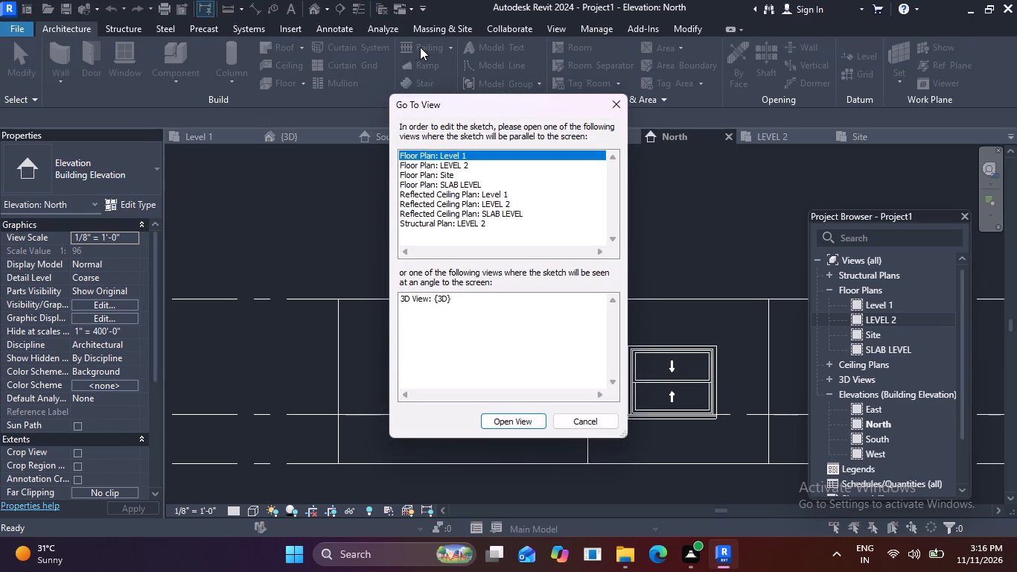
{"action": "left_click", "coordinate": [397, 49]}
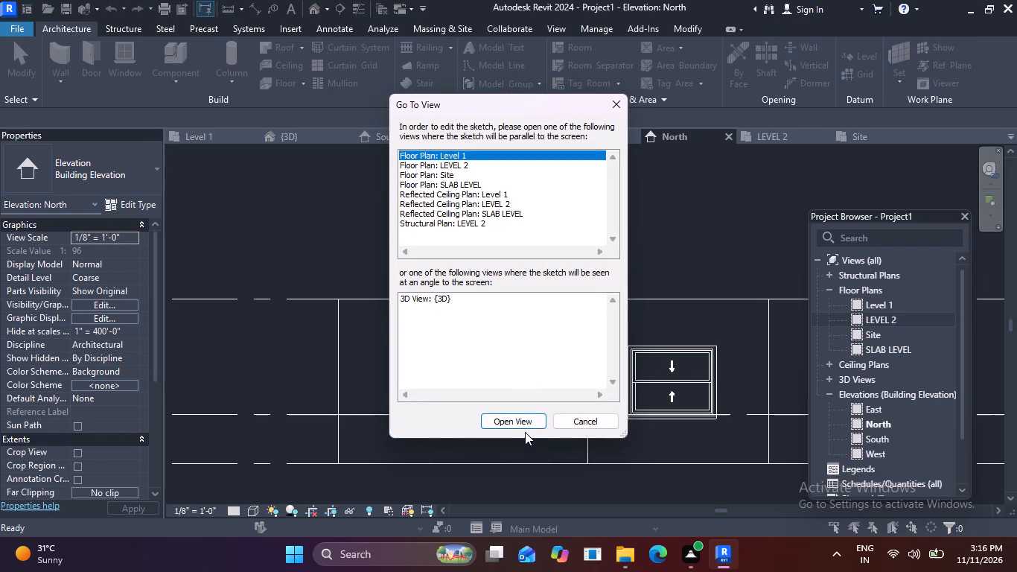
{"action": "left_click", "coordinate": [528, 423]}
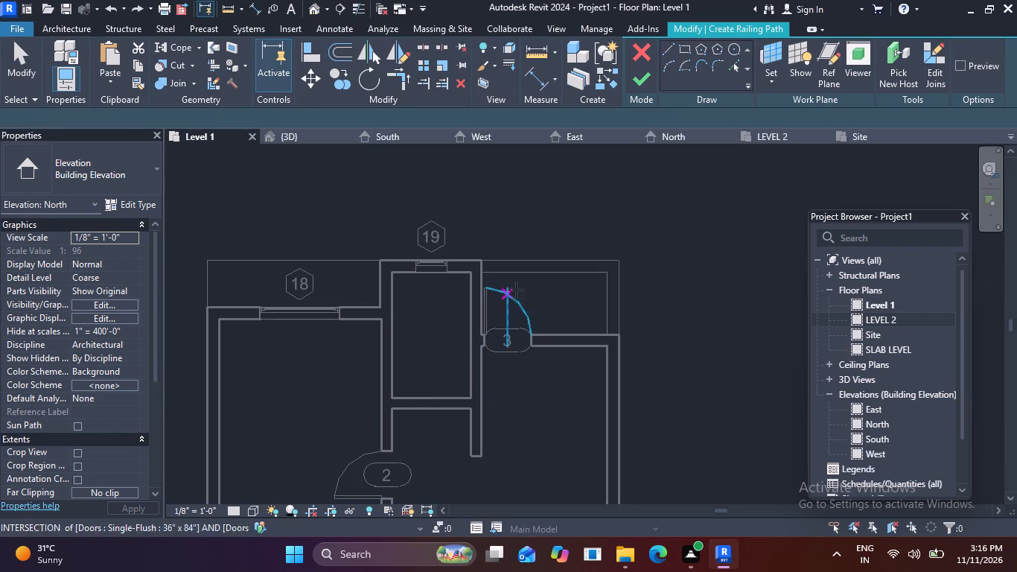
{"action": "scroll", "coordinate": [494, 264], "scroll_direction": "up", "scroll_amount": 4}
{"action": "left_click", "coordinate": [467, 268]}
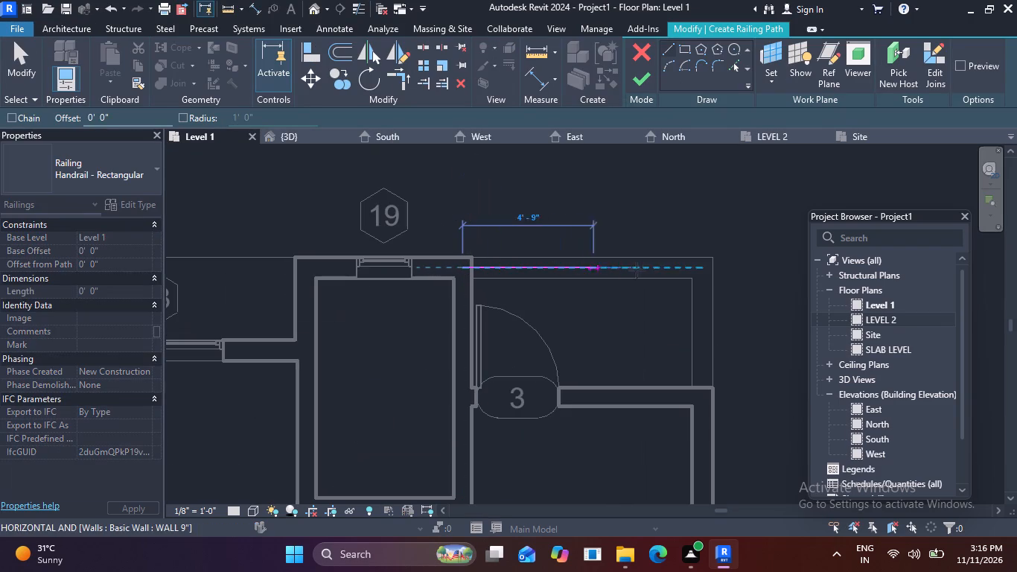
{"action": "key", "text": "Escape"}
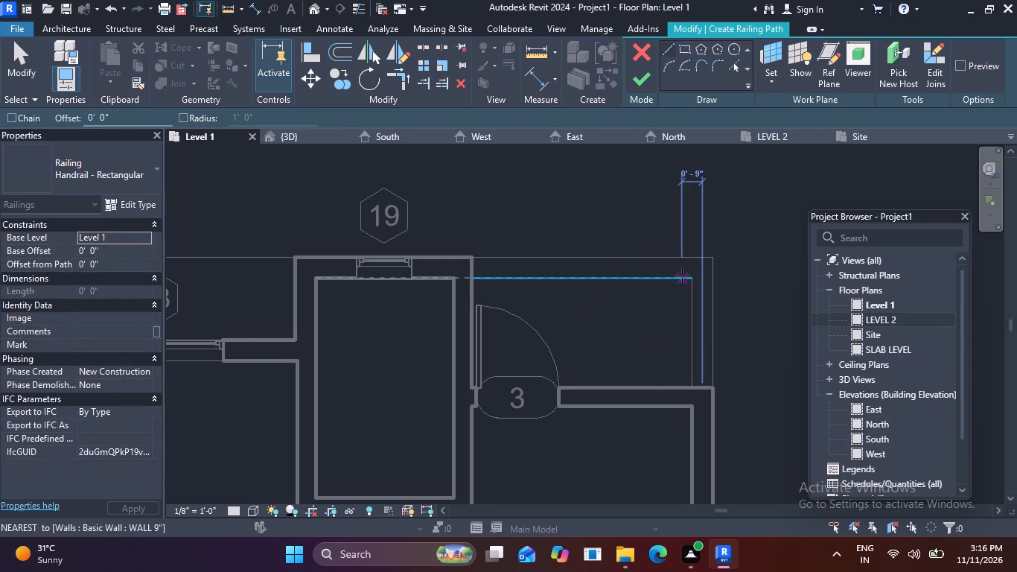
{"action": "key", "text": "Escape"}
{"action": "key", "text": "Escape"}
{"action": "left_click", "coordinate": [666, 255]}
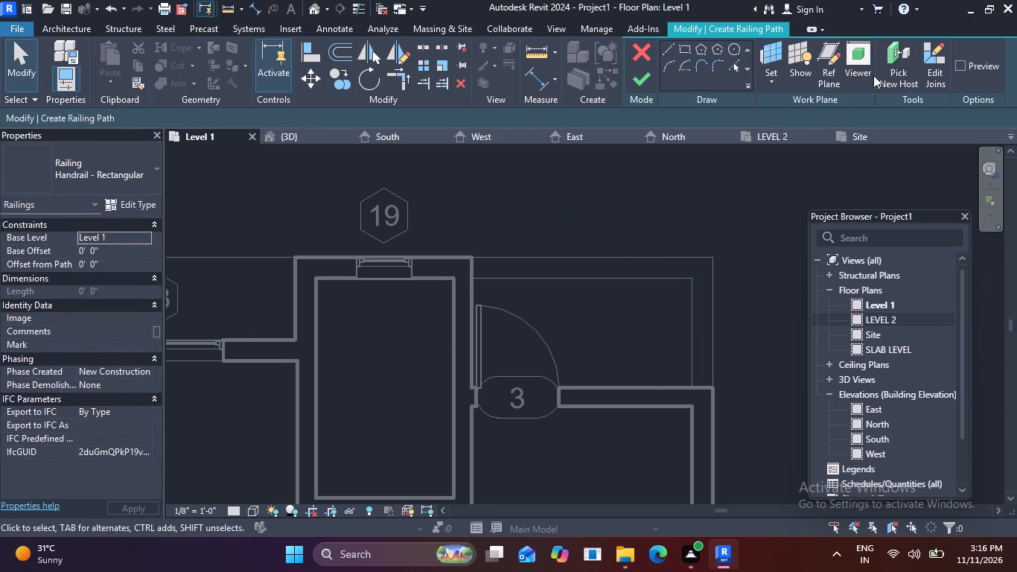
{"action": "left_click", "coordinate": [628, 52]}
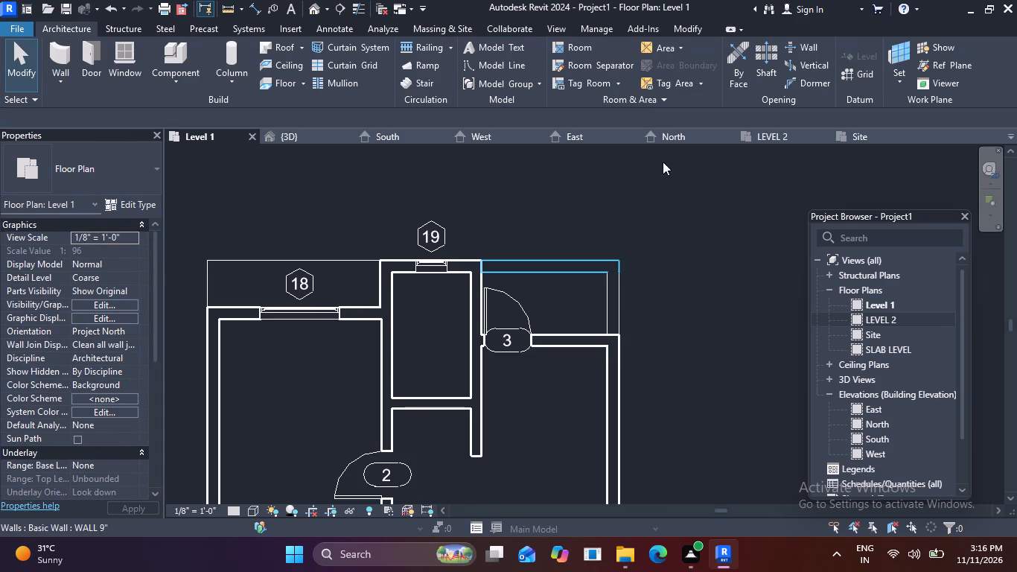
Delete the two low WALL 9" walls enclosing the back corner outside door 3 in the Level 1 plan.
{"action": "left_click", "coordinate": [608, 268]}
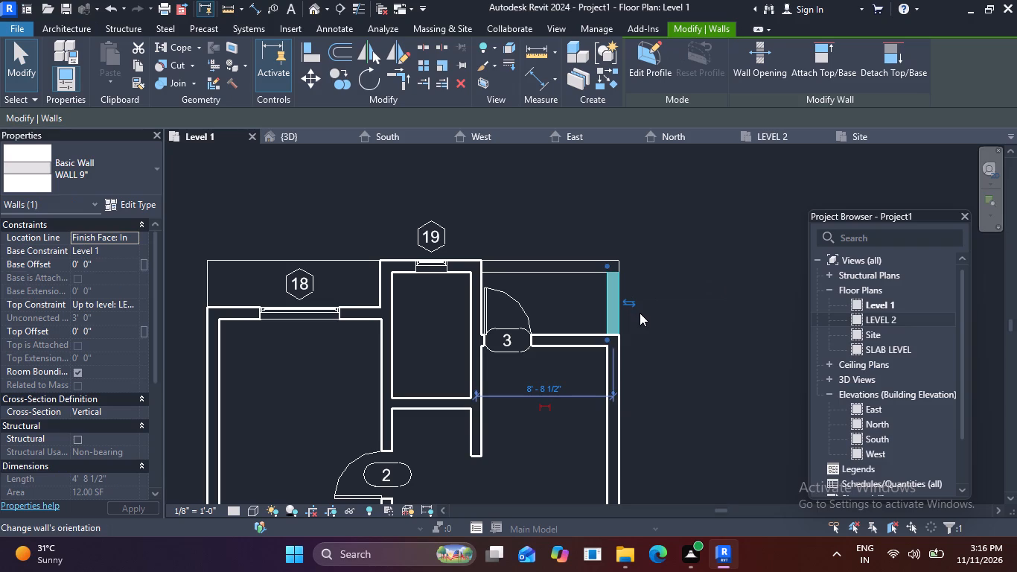
{"action": "key", "text": "Delete"}
{"action": "left_click", "coordinate": [605, 268]}
{"action": "key", "text": "Delete"}
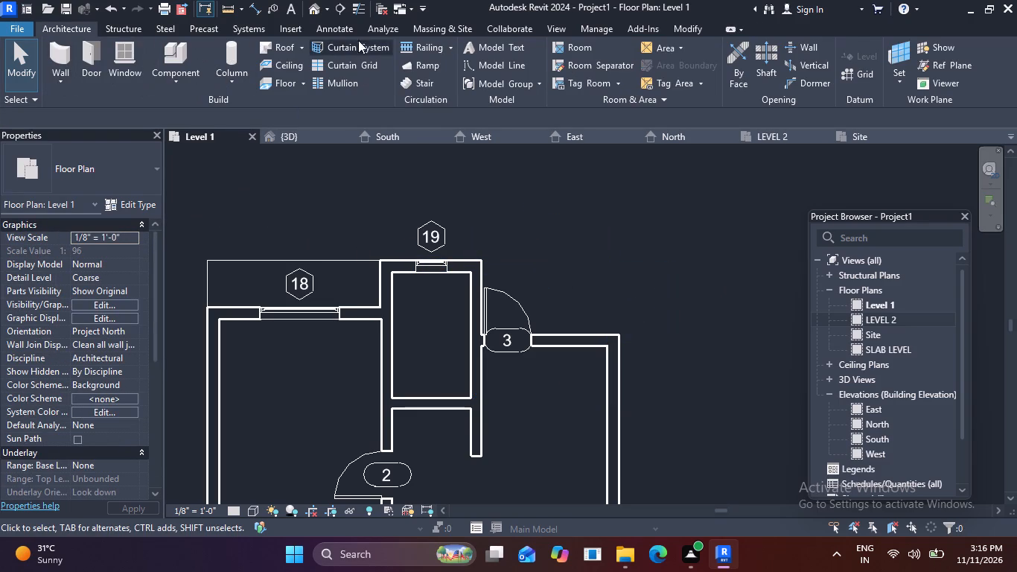
Start a Handrail - Rectangular railing in the LEVEL 2 plan and sketch two path lines around the back corner, about 5'-5" and 3'-11" long.
{"action": "double_click", "coordinate": [861, 322]}
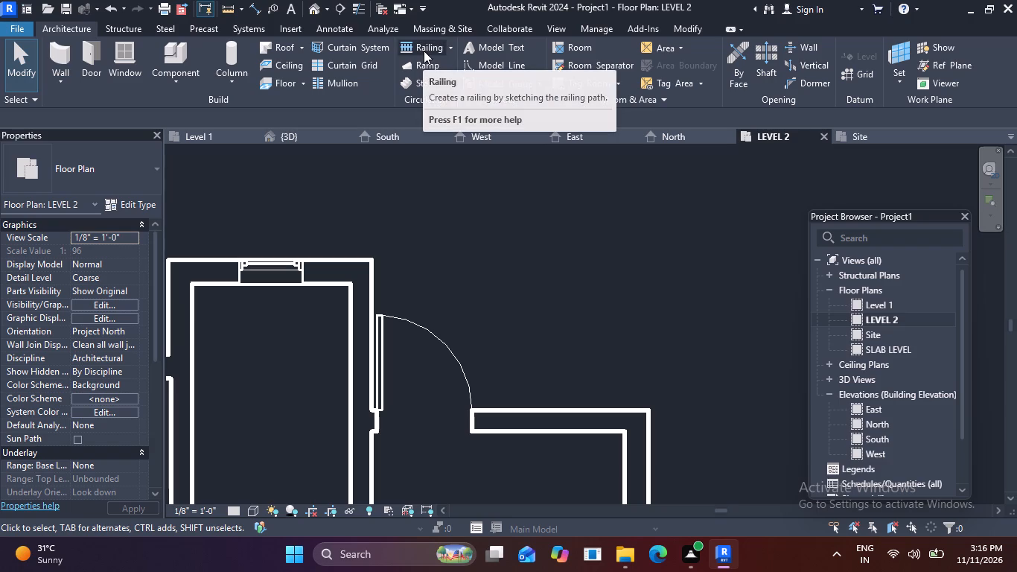
{"action": "left_click", "coordinate": [424, 51]}
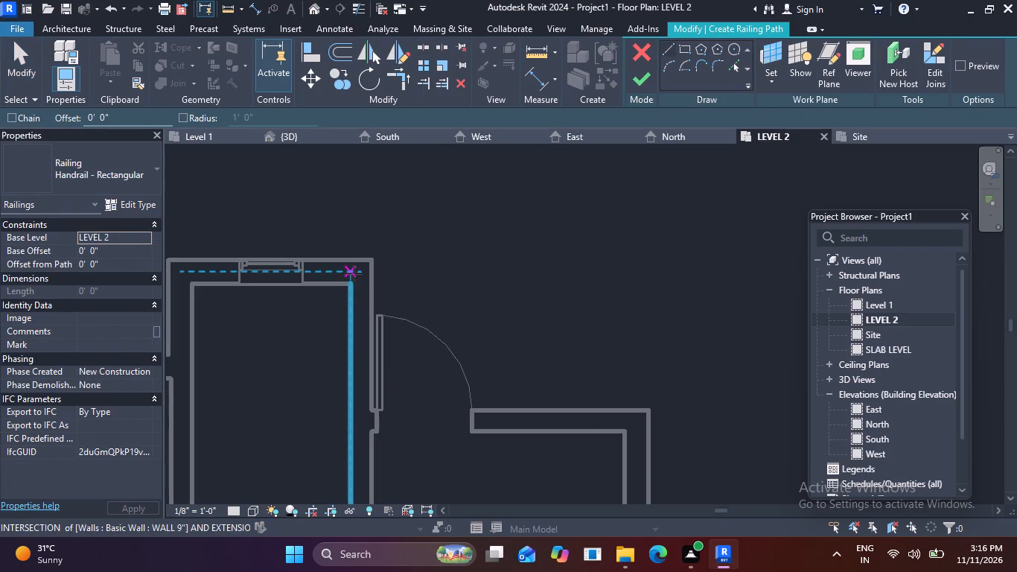
{"action": "left_click", "coordinate": [360, 273]}
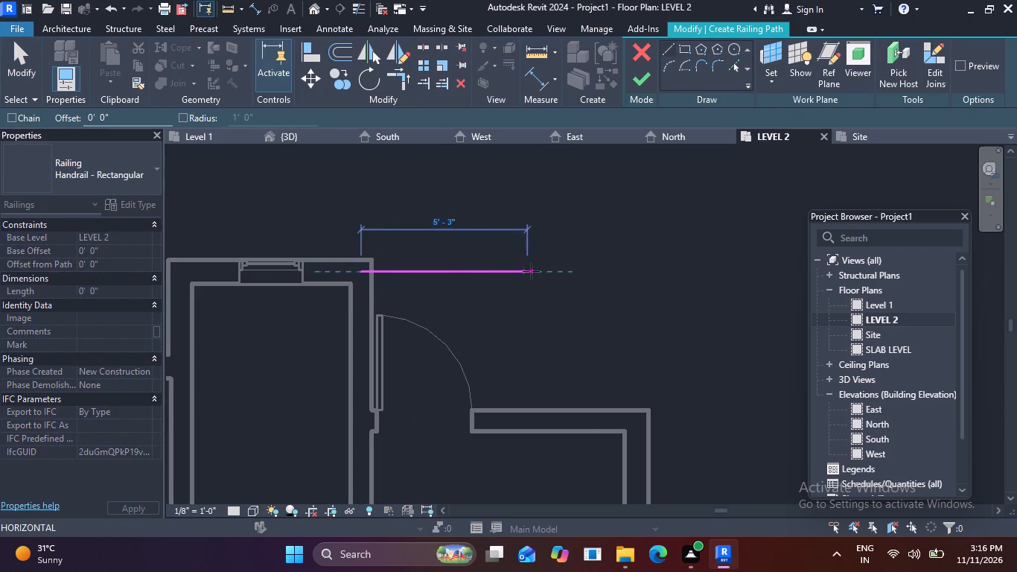
{"action": "left_click", "coordinate": [533, 271]}
{"action": "key", "text": "space"}
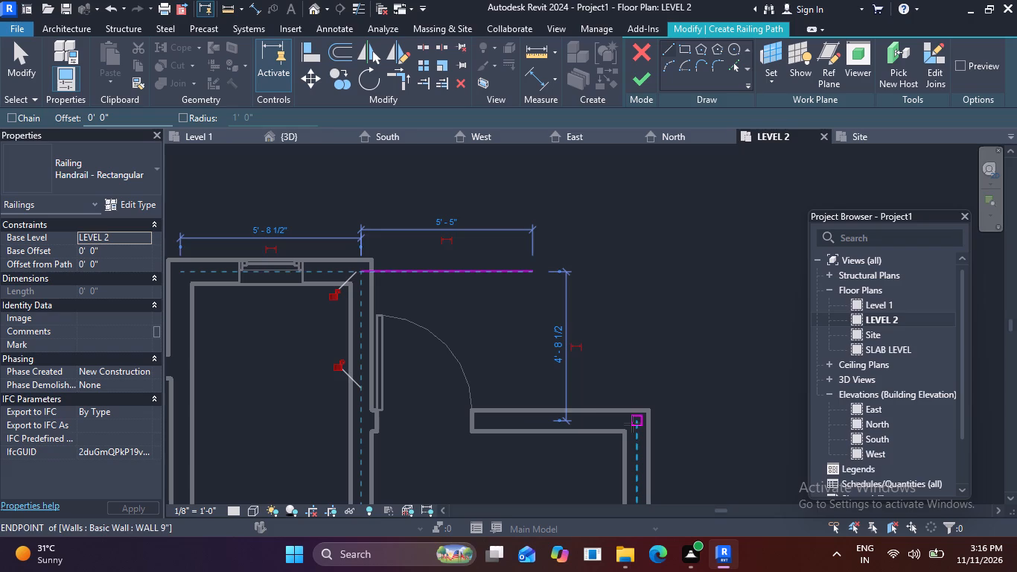
{"action": "left_click", "coordinate": [637, 422]}
{"action": "left_click", "coordinate": [634, 296]}
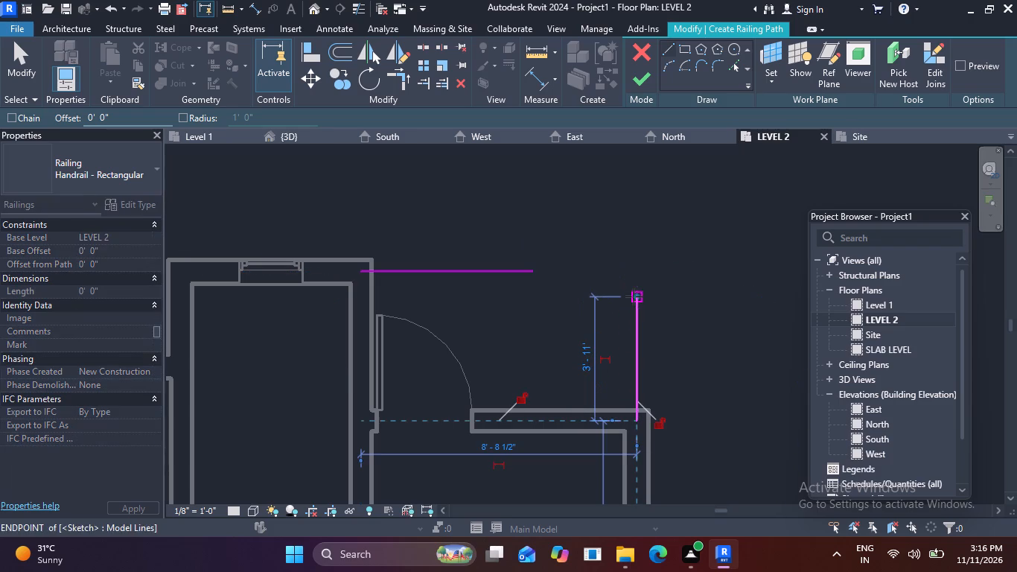
{"action": "key", "text": "space"}
Trim the two railing path lines to meet at the outer corner.
{"action": "left_click", "coordinate": [397, 81]}
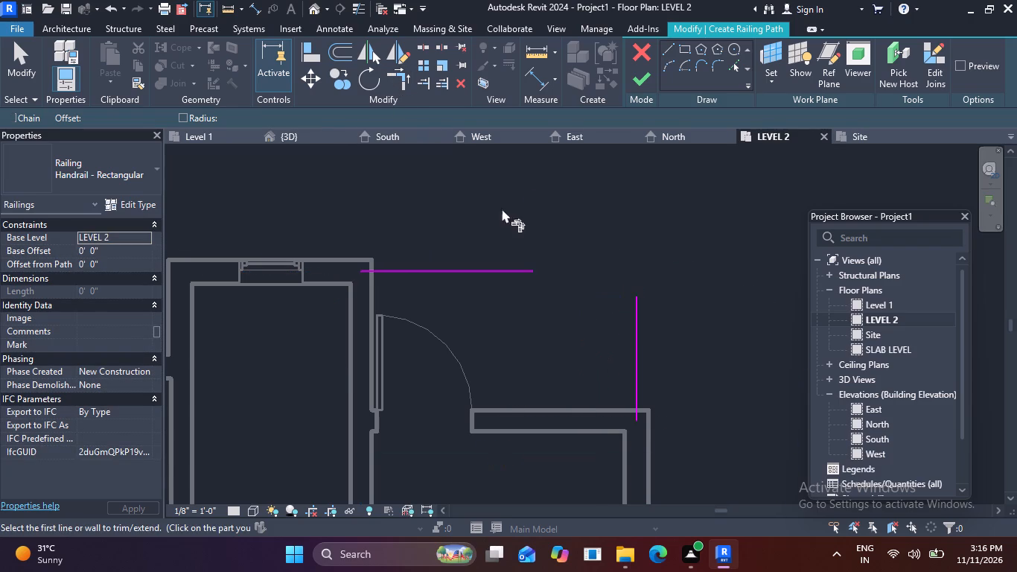
{"action": "left_click", "coordinate": [519, 268]}
{"action": "left_click", "coordinate": [633, 337]}
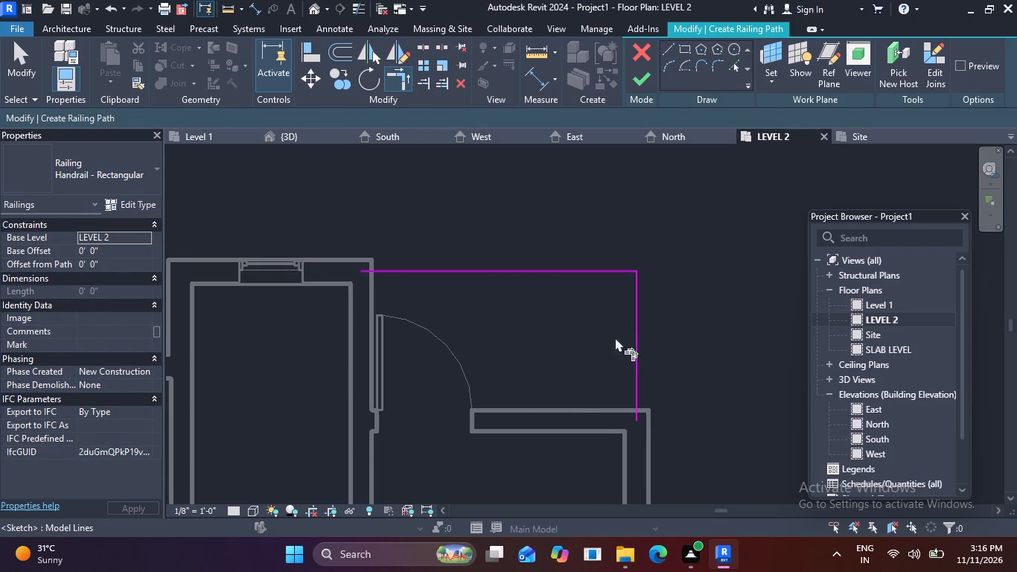
{"action": "key", "text": "Escape"}
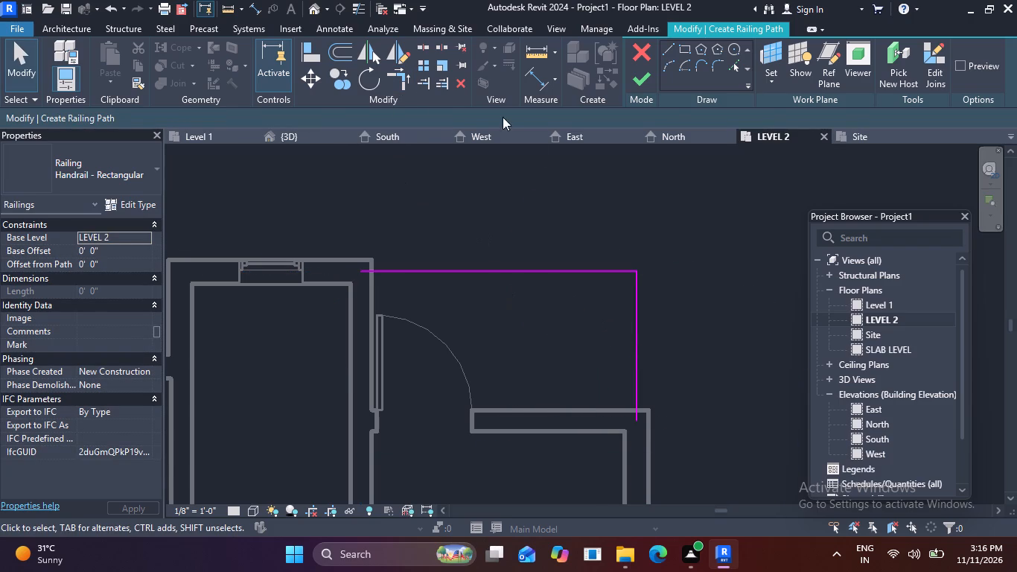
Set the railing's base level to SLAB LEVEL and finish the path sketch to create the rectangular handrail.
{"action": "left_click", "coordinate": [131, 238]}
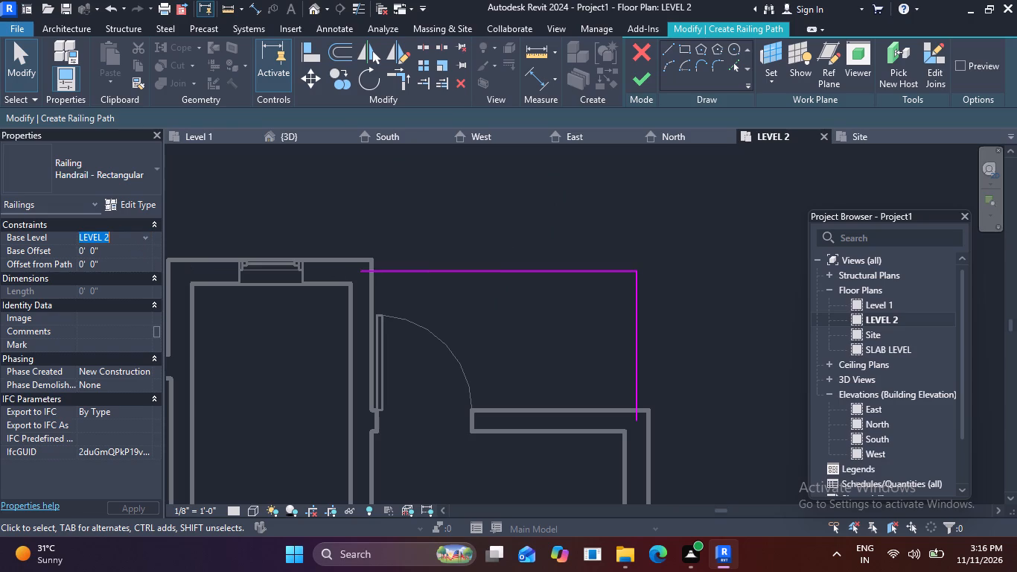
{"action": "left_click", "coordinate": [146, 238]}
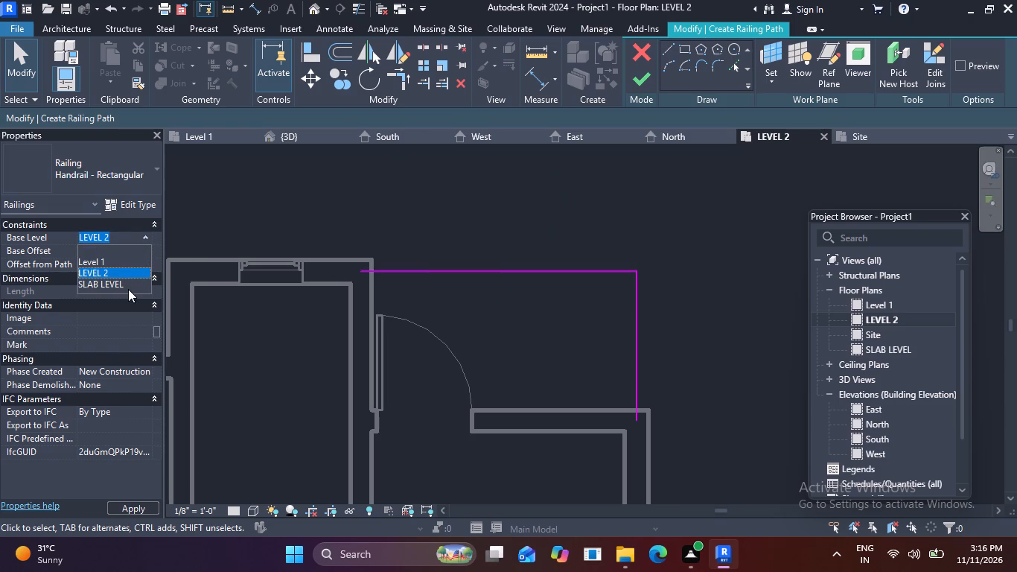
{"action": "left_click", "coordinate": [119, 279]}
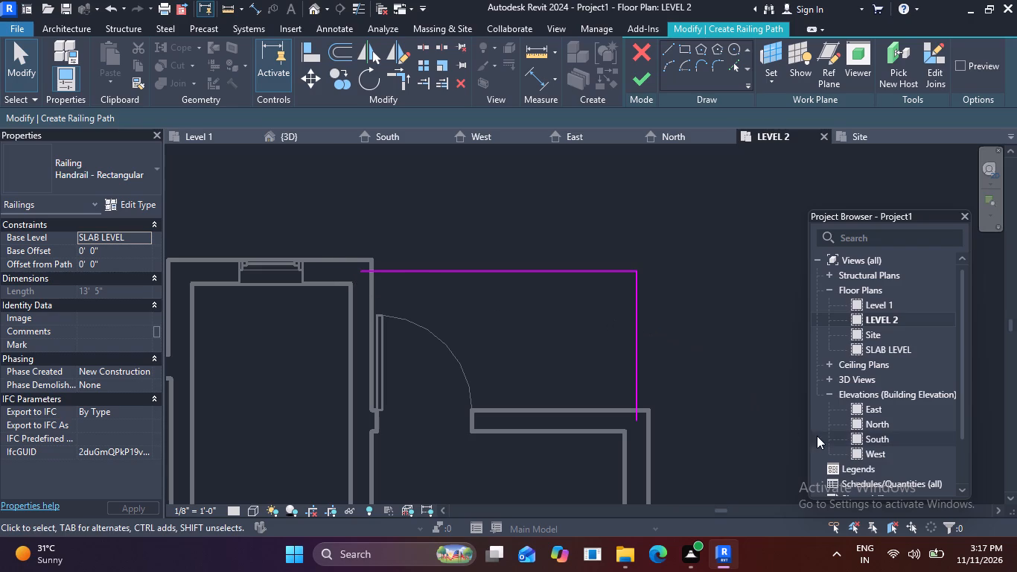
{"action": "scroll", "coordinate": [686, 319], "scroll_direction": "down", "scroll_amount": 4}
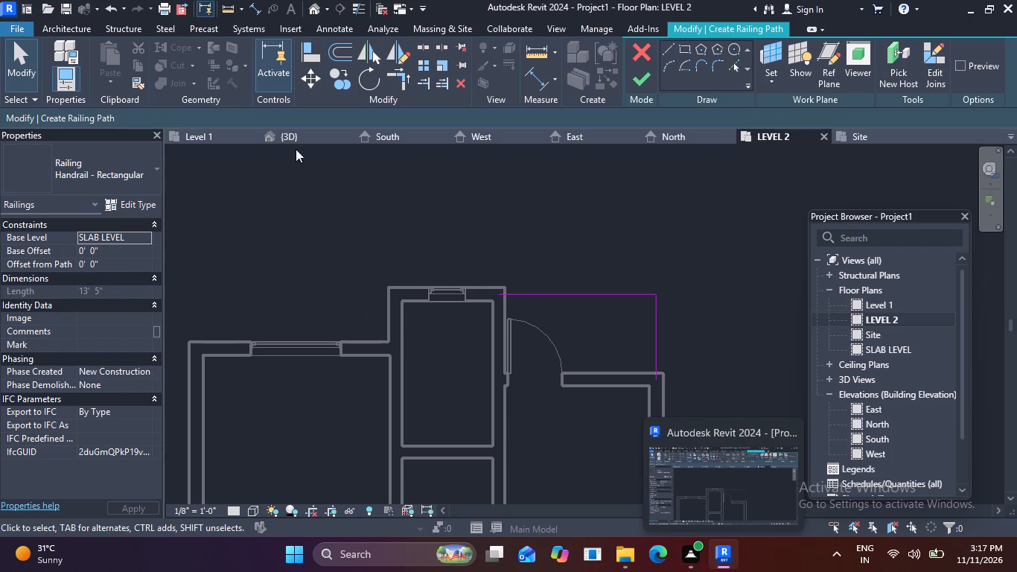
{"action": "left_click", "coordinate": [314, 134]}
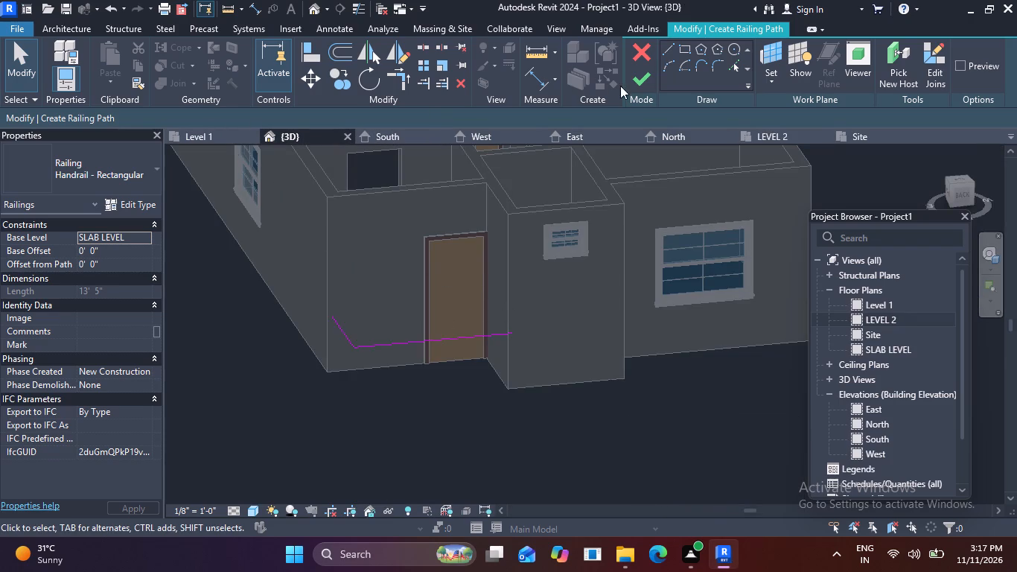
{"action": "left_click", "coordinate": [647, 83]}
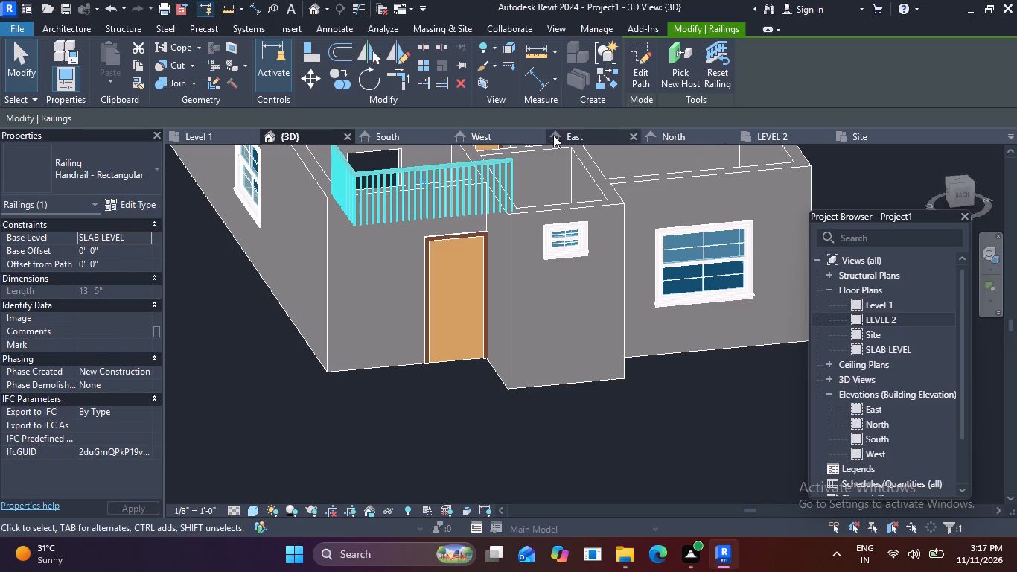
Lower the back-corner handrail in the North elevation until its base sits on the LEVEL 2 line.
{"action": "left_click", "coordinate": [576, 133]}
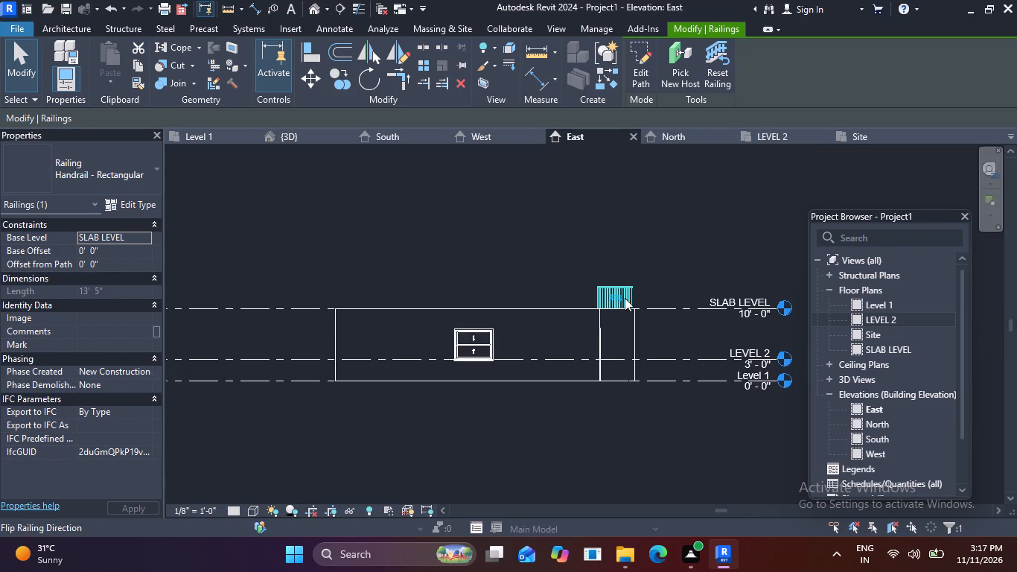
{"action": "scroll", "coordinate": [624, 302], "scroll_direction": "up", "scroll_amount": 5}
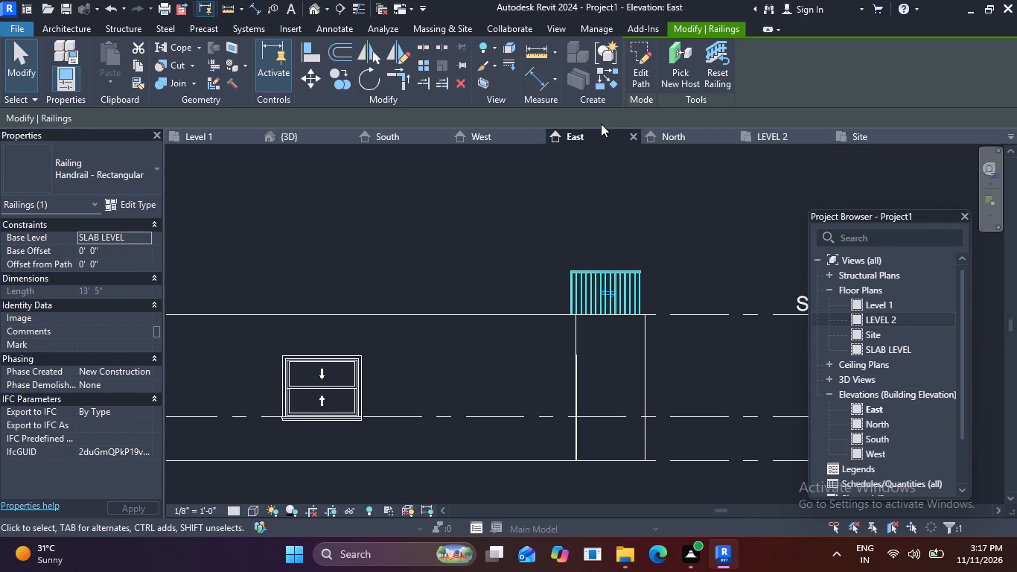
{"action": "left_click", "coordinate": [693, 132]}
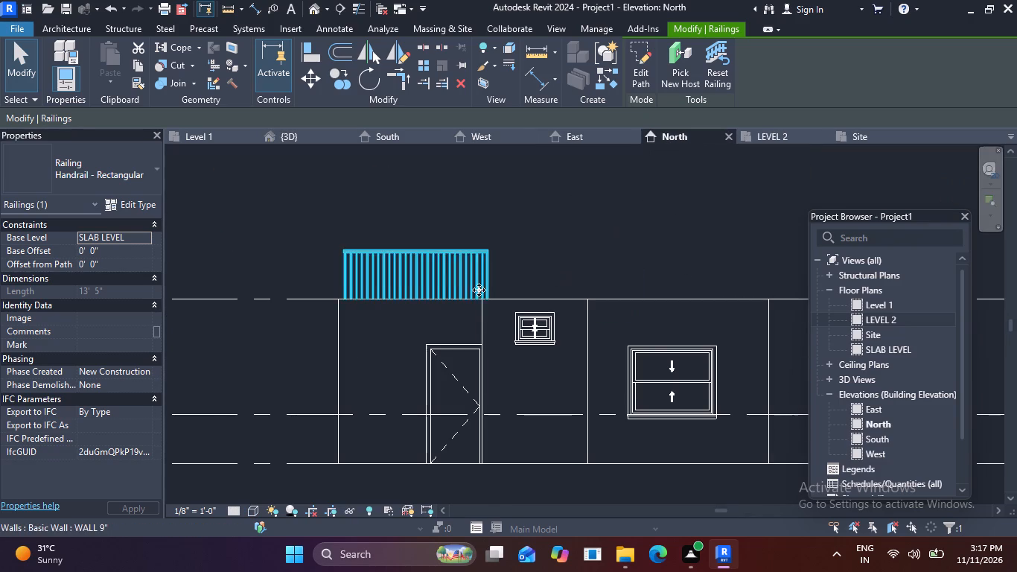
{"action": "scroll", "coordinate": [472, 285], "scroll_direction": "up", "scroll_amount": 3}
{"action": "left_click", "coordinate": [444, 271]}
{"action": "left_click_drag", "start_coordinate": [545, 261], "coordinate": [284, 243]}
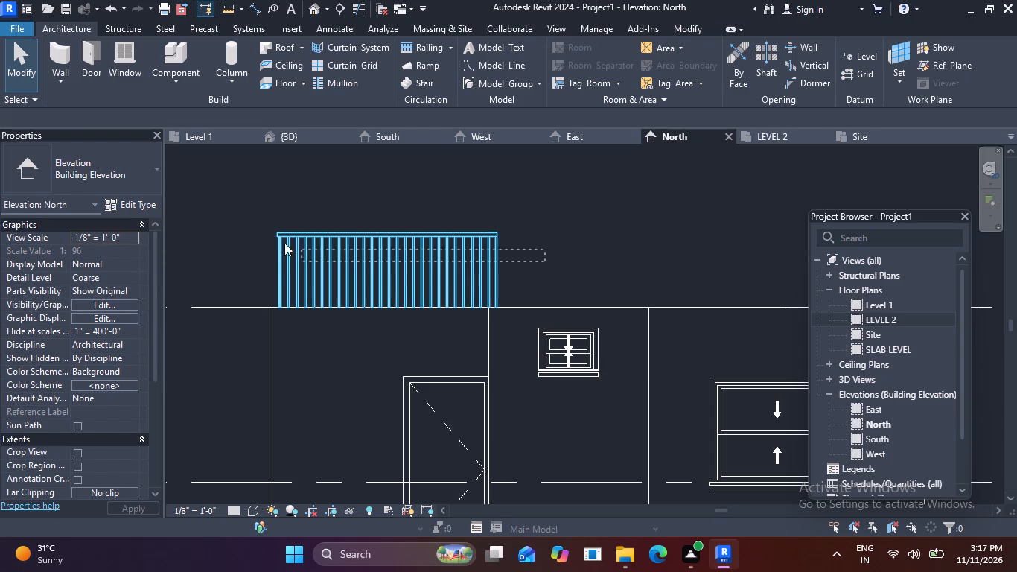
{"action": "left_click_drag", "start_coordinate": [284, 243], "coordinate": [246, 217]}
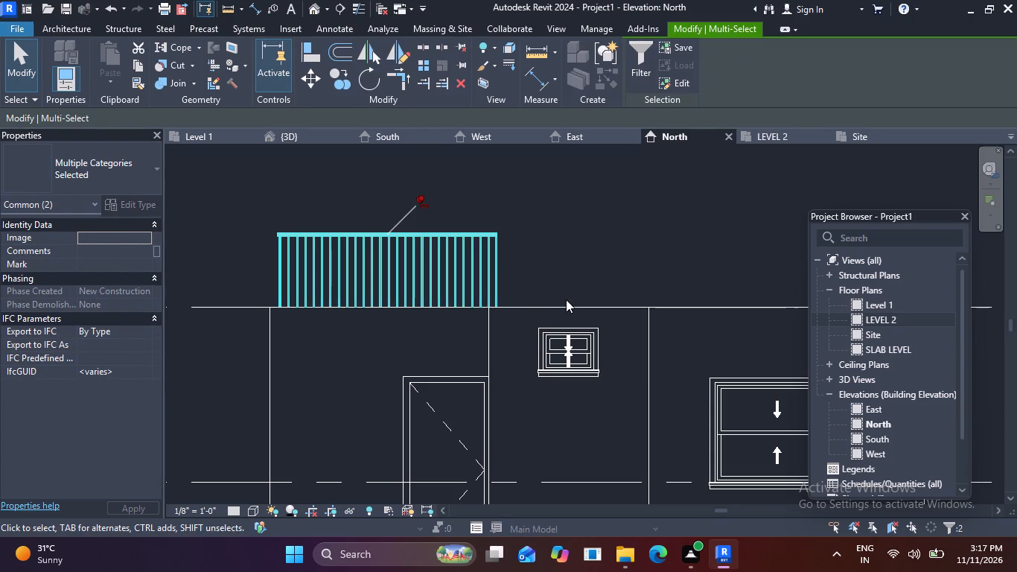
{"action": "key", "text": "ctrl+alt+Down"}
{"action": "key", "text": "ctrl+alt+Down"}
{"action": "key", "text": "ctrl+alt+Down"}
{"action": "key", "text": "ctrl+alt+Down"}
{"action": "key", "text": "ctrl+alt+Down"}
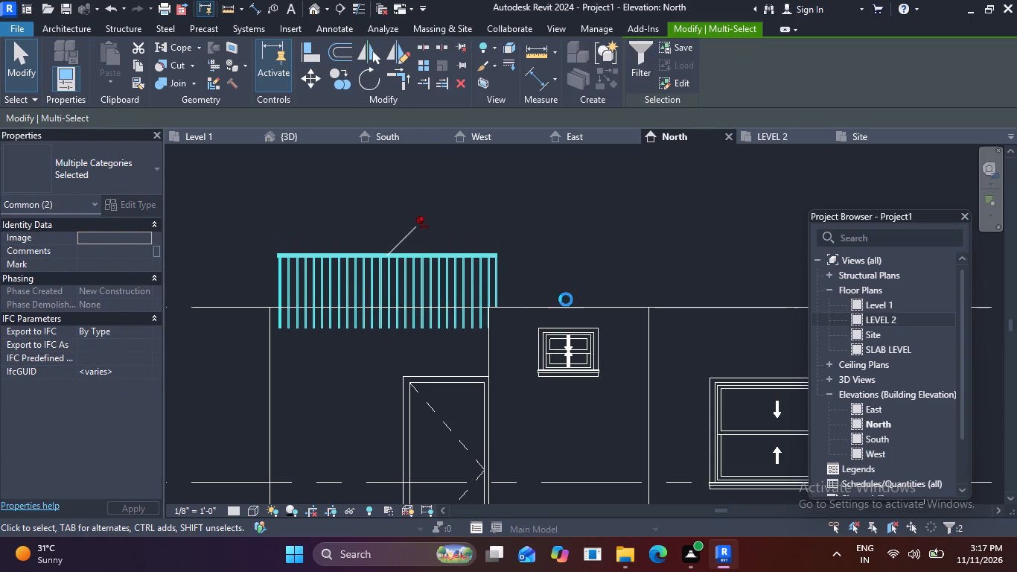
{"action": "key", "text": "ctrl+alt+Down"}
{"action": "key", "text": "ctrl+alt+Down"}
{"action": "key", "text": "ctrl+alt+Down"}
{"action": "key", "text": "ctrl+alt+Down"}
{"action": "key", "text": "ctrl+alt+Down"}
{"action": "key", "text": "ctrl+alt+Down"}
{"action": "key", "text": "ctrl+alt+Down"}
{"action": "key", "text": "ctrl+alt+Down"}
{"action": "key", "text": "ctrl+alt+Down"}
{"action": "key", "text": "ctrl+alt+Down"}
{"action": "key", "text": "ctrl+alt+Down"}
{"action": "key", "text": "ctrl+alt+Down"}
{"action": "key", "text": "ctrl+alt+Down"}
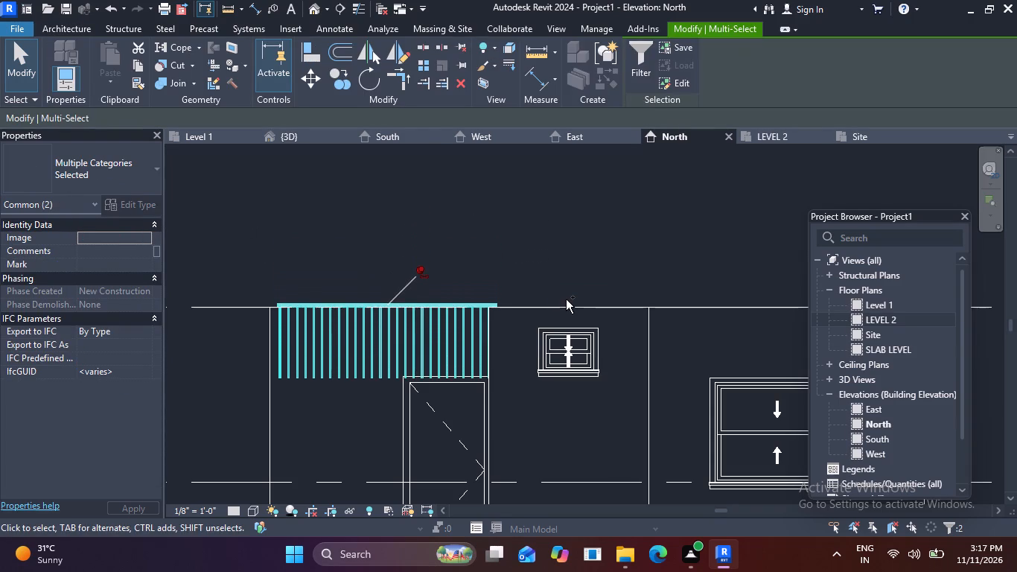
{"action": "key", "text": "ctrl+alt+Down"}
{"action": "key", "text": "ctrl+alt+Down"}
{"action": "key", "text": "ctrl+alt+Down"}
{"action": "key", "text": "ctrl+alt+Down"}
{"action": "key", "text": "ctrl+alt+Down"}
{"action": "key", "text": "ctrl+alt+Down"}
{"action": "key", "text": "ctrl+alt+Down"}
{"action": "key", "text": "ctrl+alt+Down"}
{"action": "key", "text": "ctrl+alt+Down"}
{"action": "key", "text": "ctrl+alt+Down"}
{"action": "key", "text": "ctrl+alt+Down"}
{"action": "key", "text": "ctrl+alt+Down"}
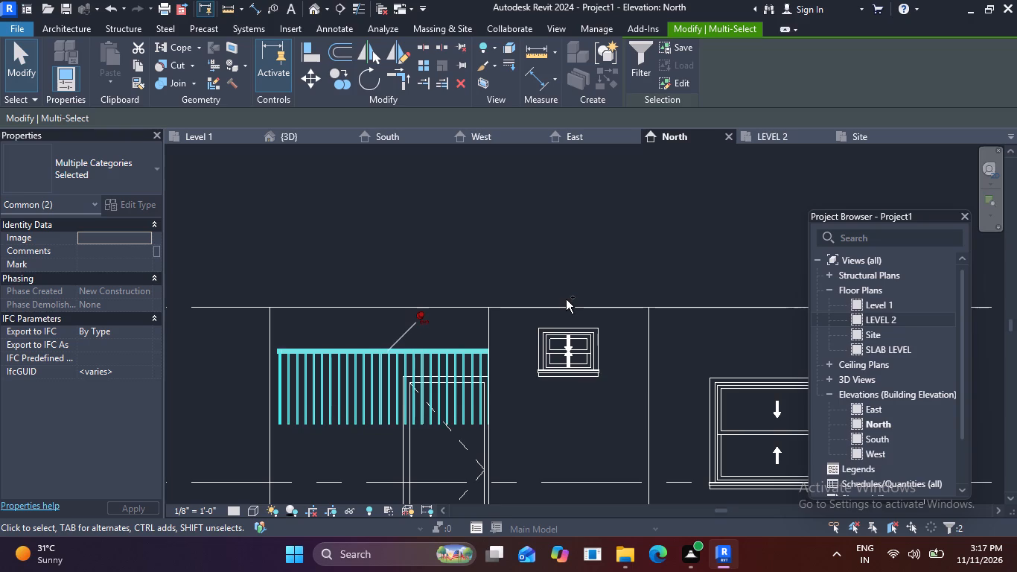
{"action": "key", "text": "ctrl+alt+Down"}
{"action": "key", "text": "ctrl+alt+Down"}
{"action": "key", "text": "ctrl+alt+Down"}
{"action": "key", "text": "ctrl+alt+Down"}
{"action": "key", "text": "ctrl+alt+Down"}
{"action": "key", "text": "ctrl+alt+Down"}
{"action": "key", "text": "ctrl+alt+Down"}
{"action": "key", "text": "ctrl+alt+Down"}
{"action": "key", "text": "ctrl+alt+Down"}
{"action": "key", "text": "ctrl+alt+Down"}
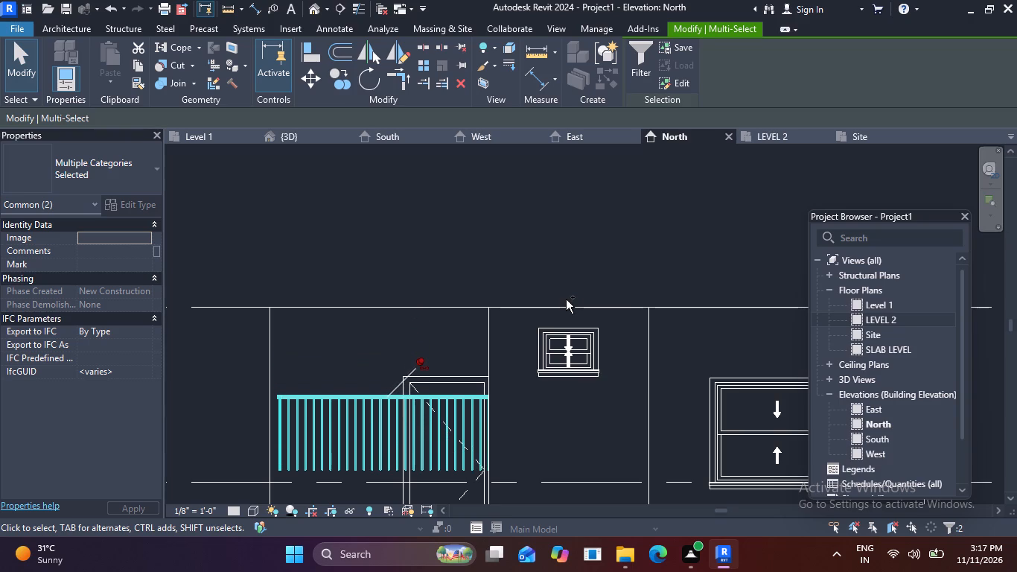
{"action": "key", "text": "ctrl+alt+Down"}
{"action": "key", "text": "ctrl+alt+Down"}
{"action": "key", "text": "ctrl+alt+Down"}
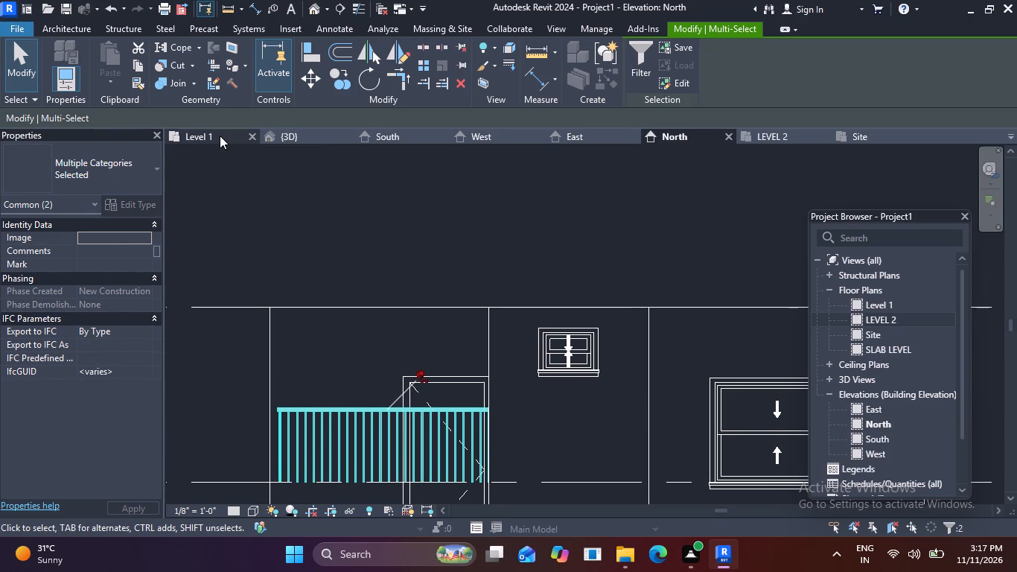
Undo the handrail's downward moves, its creation and path sketch, and the deletion of the two low walls at the back corner.
{"action": "left_click", "coordinate": [296, 134]}
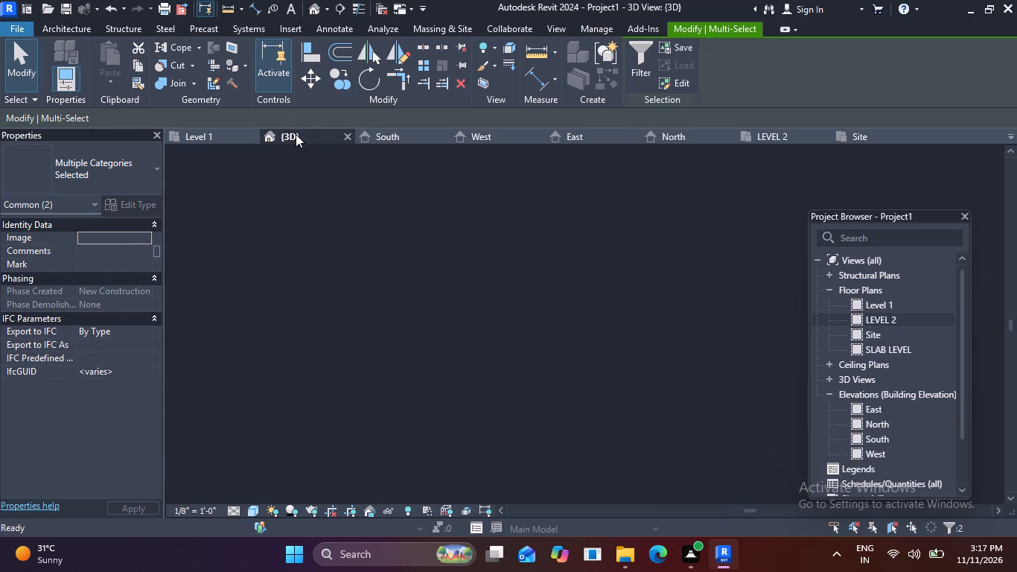
{"action": "scroll", "coordinate": [447, 248], "scroll_direction": "down", "scroll_amount": 1}
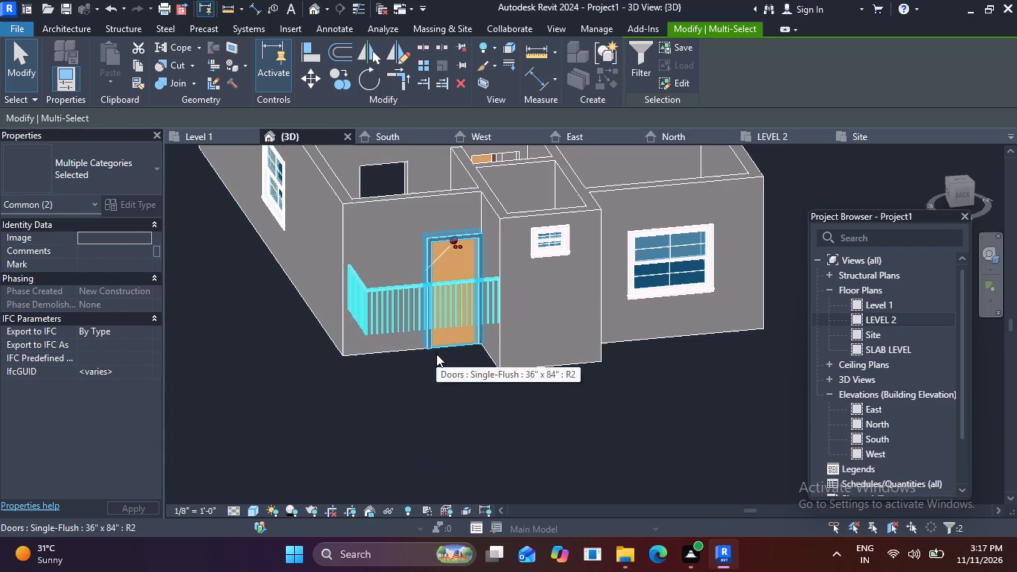
{"action": "key", "text": "ctrl+z"}
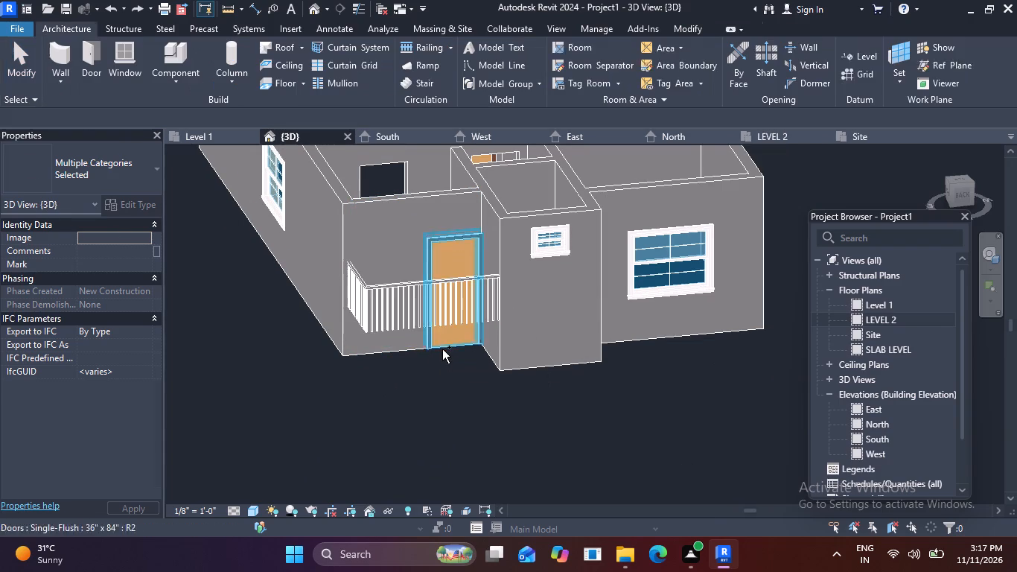
{"action": "key", "text": "ctrl+z"}
{"action": "key", "text": "ctrl+z"}
{"action": "key", "text": "ctrl+z"}
{"action": "key", "text": "ctrl+z"}
{"action": "key", "text": "ctrl+z"}
{"action": "key", "text": "ctrl+z"}
{"action": "key", "text": "ctrl+z"}
{"action": "key", "text": "ctrl+z"}
{"action": "key", "text": "ctrl+z"}
{"action": "key", "text": "ctrl+z"}
{"action": "key", "text": "ctrl+z"}
{"action": "key", "text": "ctrl+z"}
{"action": "key", "text": "ctrl+z"}
{"action": "key", "text": "ctrl+z"}
{"action": "key", "text": "ctrl+z"}
{"action": "key", "text": "ctrl+z"}
{"action": "key", "text": "ctrl+z"}
{"action": "key", "text": "ctrl+z"}
{"action": "key", "text": "ctrl+z"}
{"action": "key", "text": "ctrl+z"}
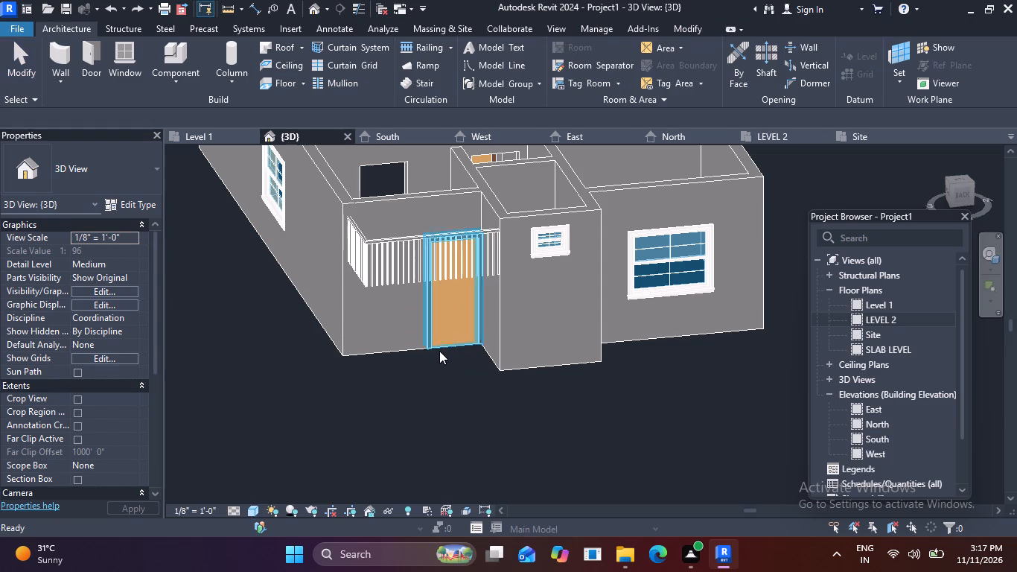
{"action": "key", "text": "ctrl+z"}
{"action": "key", "text": "ctrl+z"}
{"action": "key", "text": "ctrl+z"}
{"action": "key", "text": "ctrl+z"}
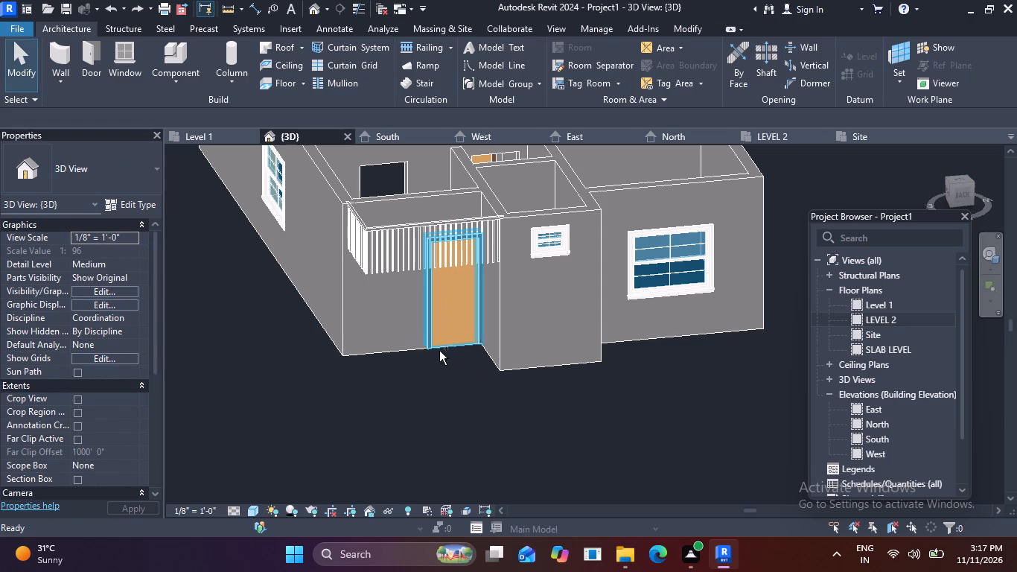
{"action": "key", "text": "ctrl+z"}
{"action": "key", "text": "ctrl+z"}
{"action": "key", "text": "ctrl+z"}
{"action": "key", "text": "ctrl+z"}
{"action": "key", "text": "ctrl+z"}
{"action": "key", "text": "ctrl+z"}
{"action": "key", "text": "ctrl+z"}
{"action": "key", "text": "ctrl+z"}
{"action": "key", "text": "ctrl+z"}
{"action": "key", "text": "ctrl+z"}
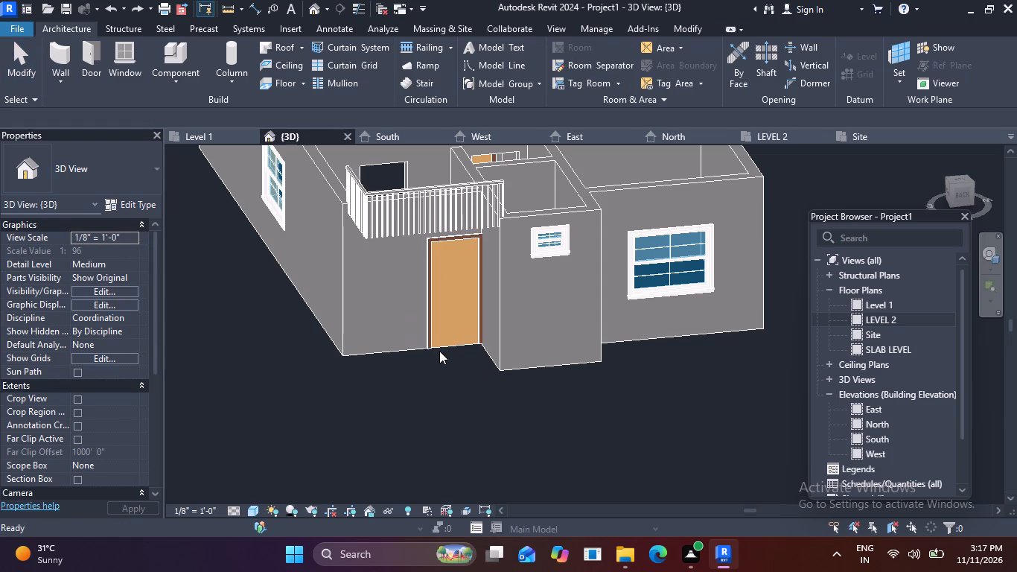
{"action": "key", "text": "ctrl+z"}
{"action": "key", "text": "ctrl+z"}
{"action": "key", "text": "ctrl+z"}
{"action": "key", "text": "ctrl+z"}
{"action": "key", "text": "ctrl+z"}
{"action": "key", "text": "ctrl+z"}
{"action": "key", "text": "ctrl+z"}
{"action": "key", "text": "ctrl+z"}
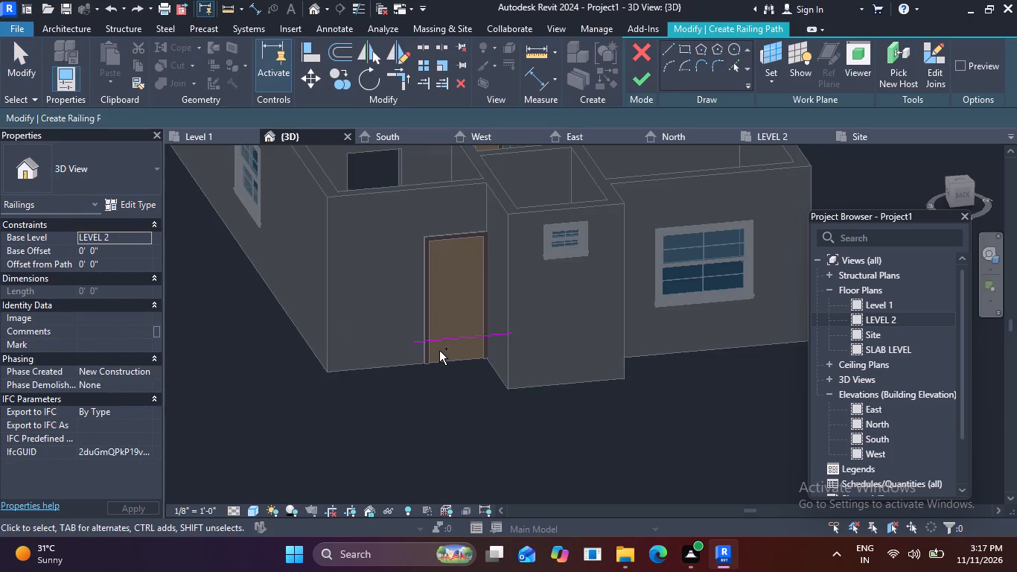
{"action": "key", "text": "ctrl+z"}
{"action": "key", "text": "ctrl+z"}
{"action": "key", "text": "ctrl+z"}
{"action": "key", "text": "ctrl+z"}
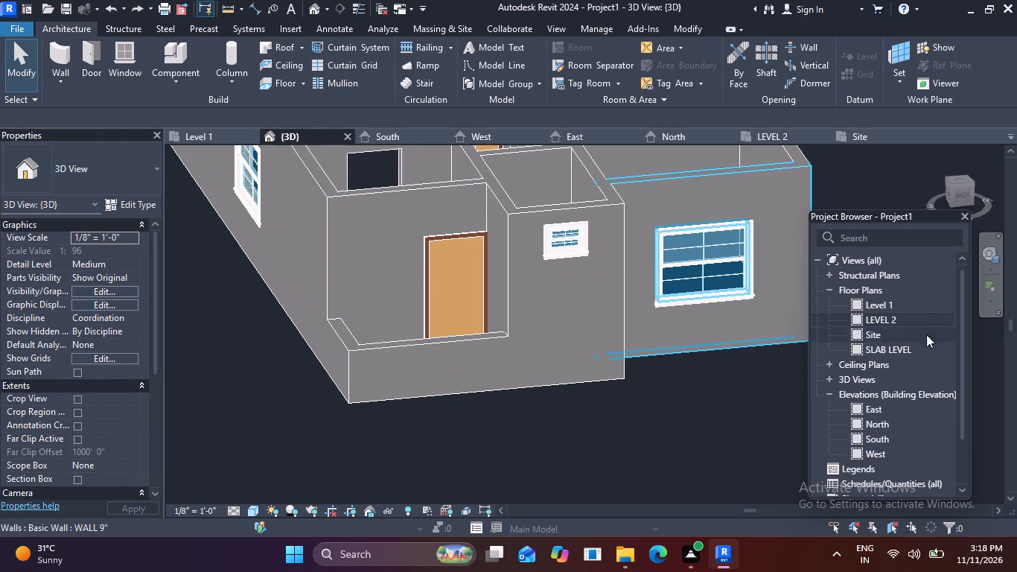
Start a railing in the LEVEL 2 plan with base level SLAB LEVEL and sketch back-corner path lines about 7'-7" and 4'-4" long.
{"action": "double_click", "coordinate": [856, 319]}
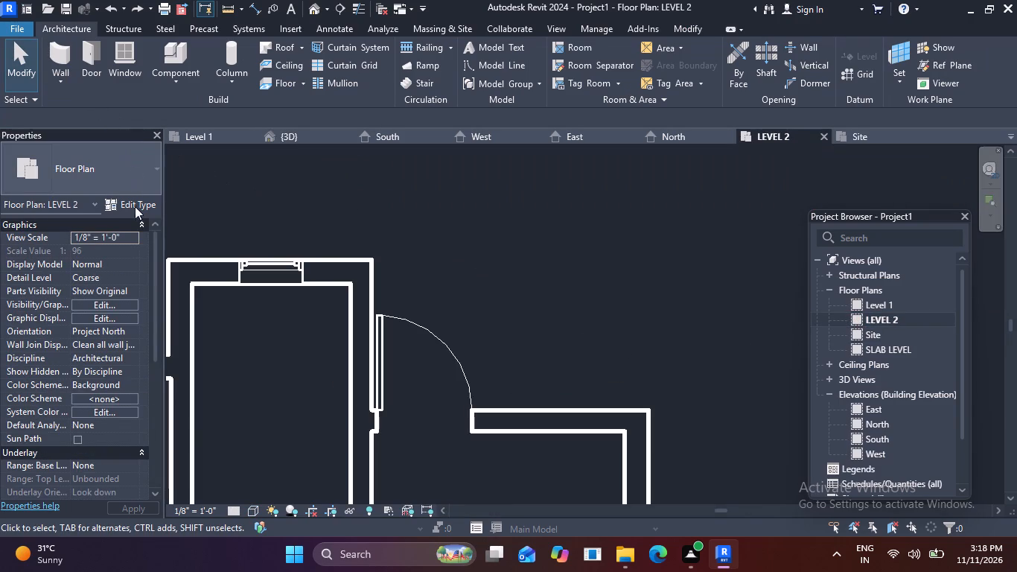
{"action": "left_click", "coordinate": [421, 48]}
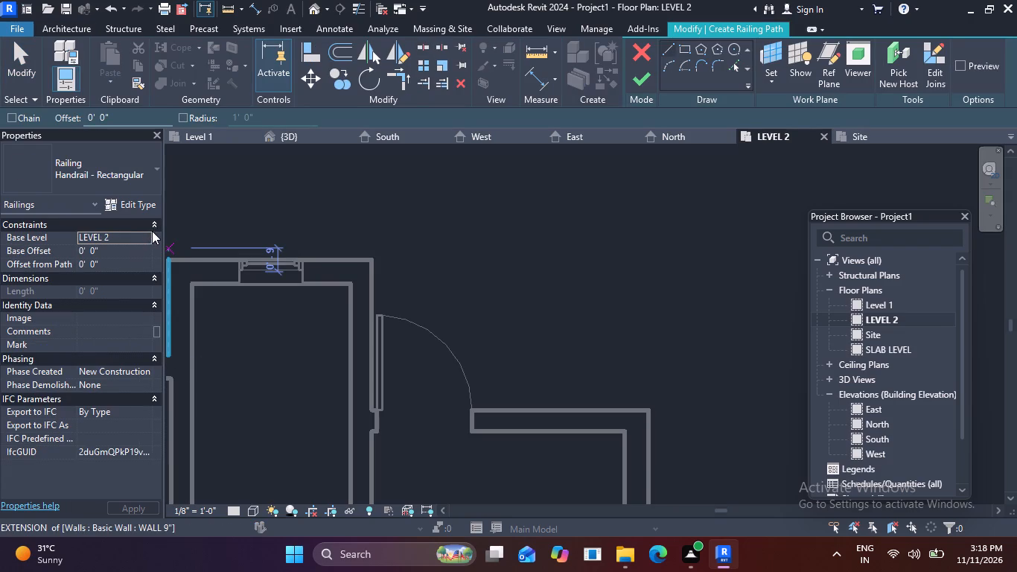
{"action": "left_click", "coordinate": [150, 235]}
{"action": "left_click", "coordinate": [125, 282]}
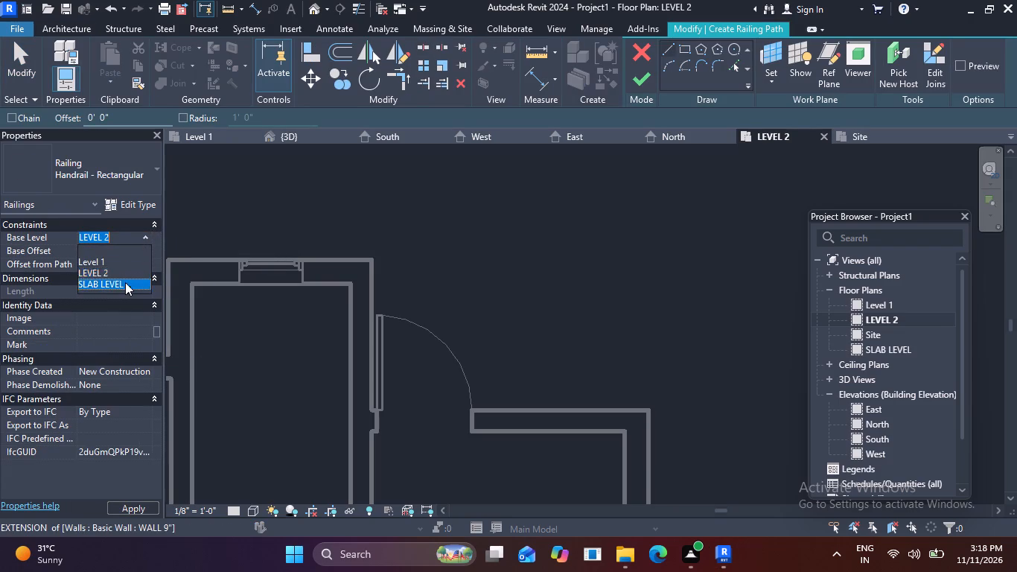
{"action": "left_click", "coordinate": [361, 273]}
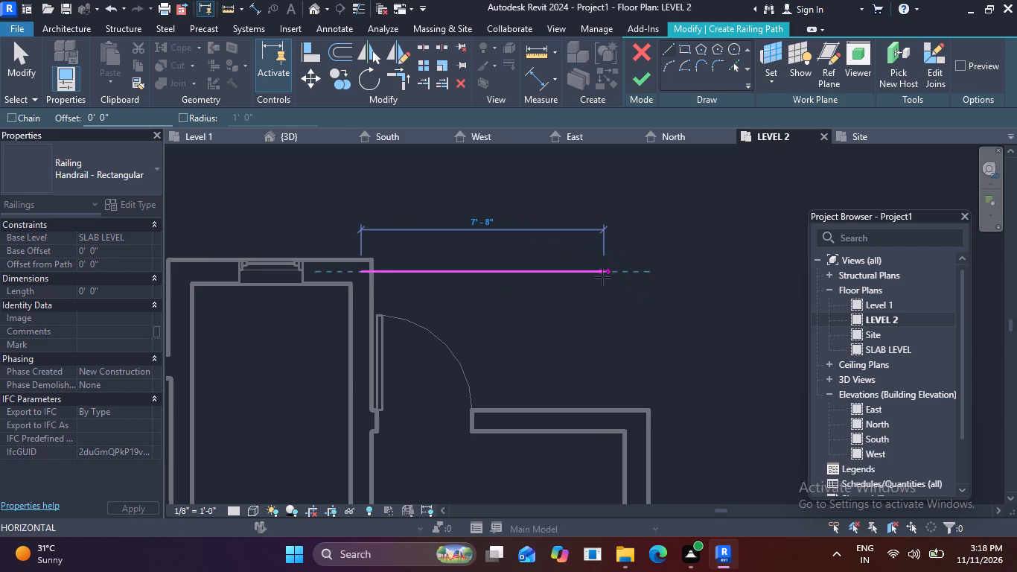
{"action": "left_click", "coordinate": [601, 273]}
{"action": "key", "text": "space"}
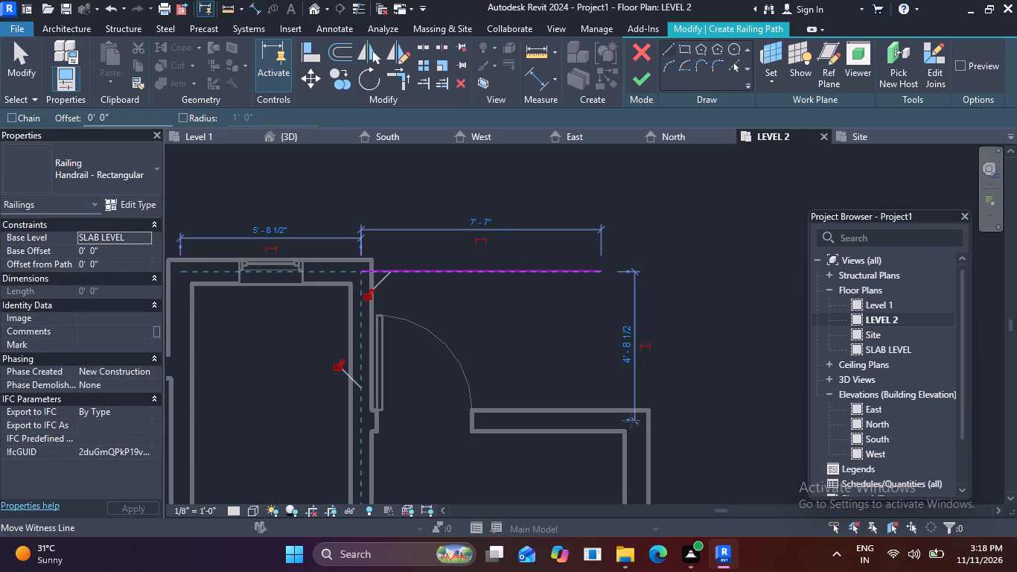
{"action": "key", "text": "Escape"}
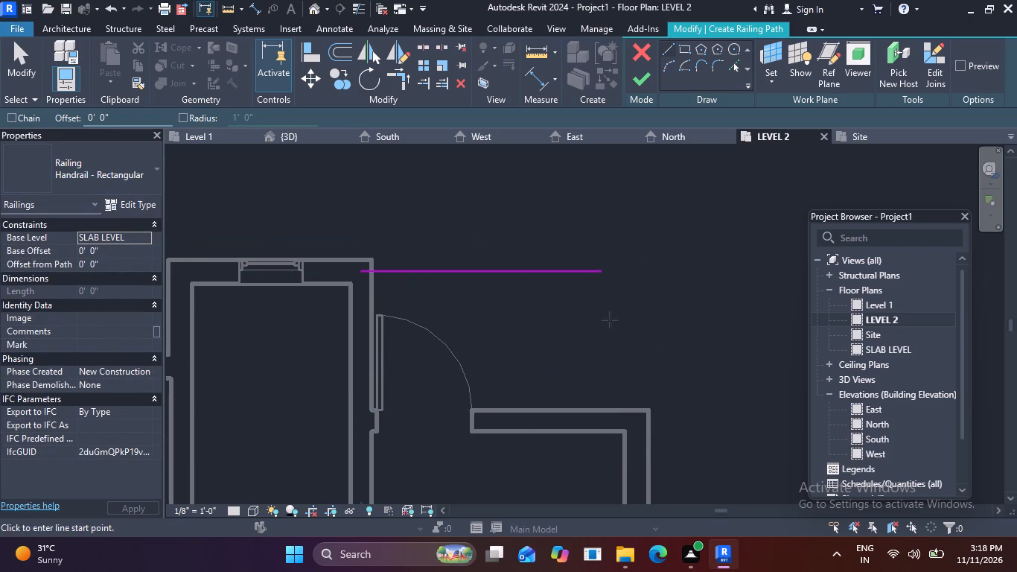
{"action": "left_click", "coordinate": [638, 422]}
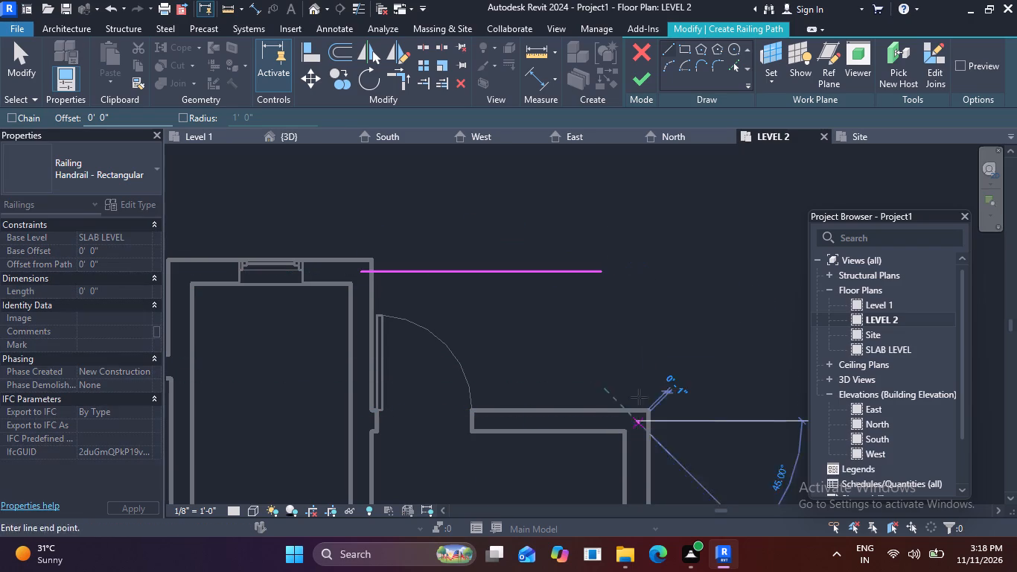
{"action": "left_click", "coordinate": [632, 286]}
{"action": "key", "text": "space"}
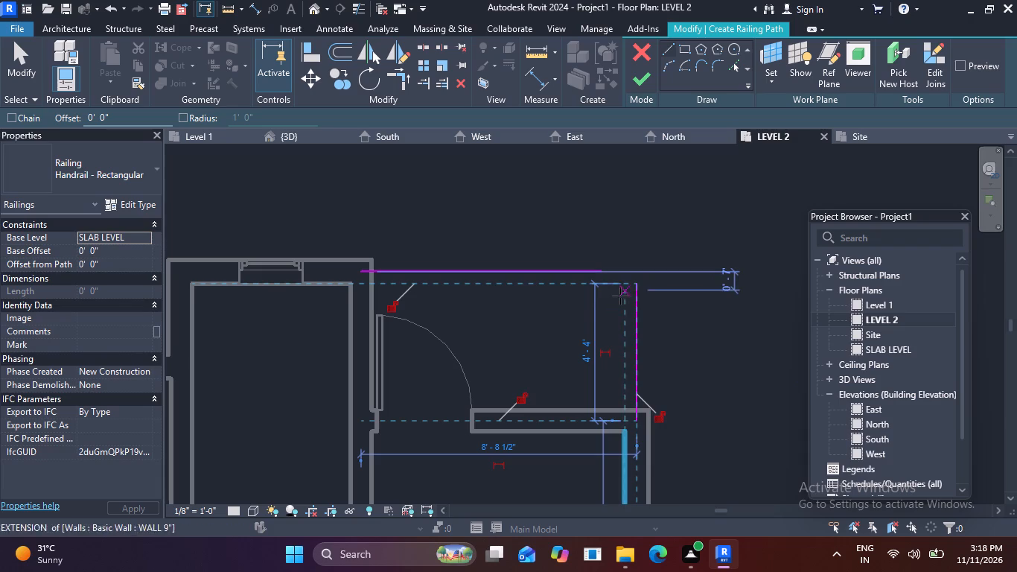
{"action": "key", "text": "Escape"}
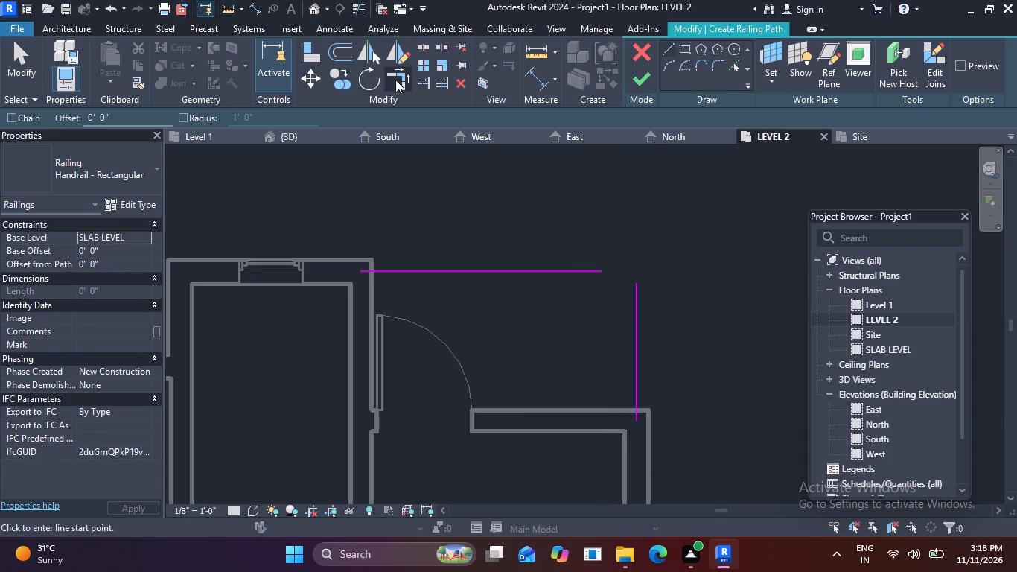
Trim the two railing path lines to meet at the outer corner.
{"action": "left_click", "coordinate": [398, 80]}
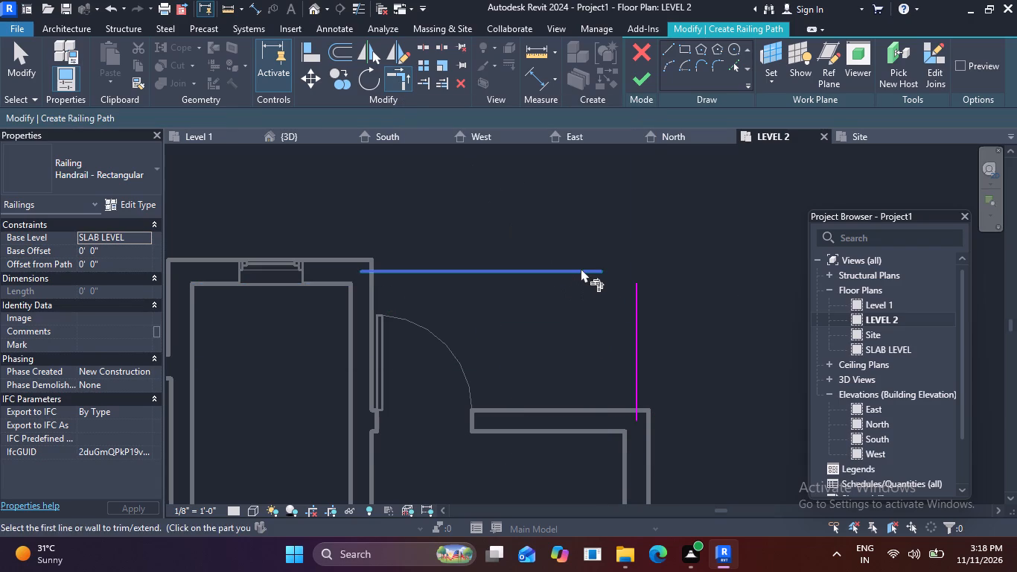
{"action": "left_click", "coordinate": [581, 268]}
{"action": "left_click", "coordinate": [638, 298]}
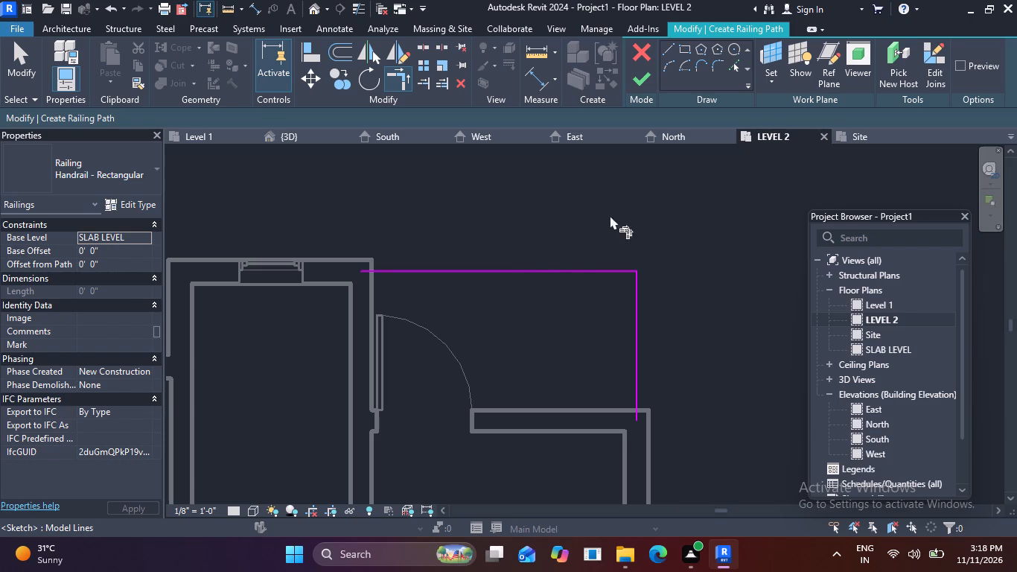
Finish the back-corner railing path sketch to create the rectangular handrail.
{"action": "key", "text": "Escape"}
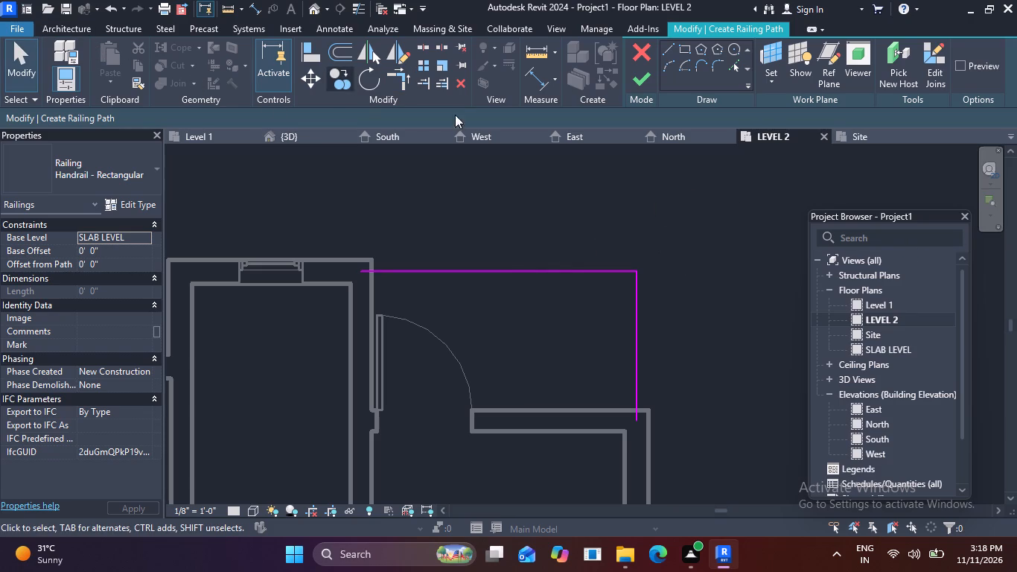
{"action": "left_click", "coordinate": [94, 34]}
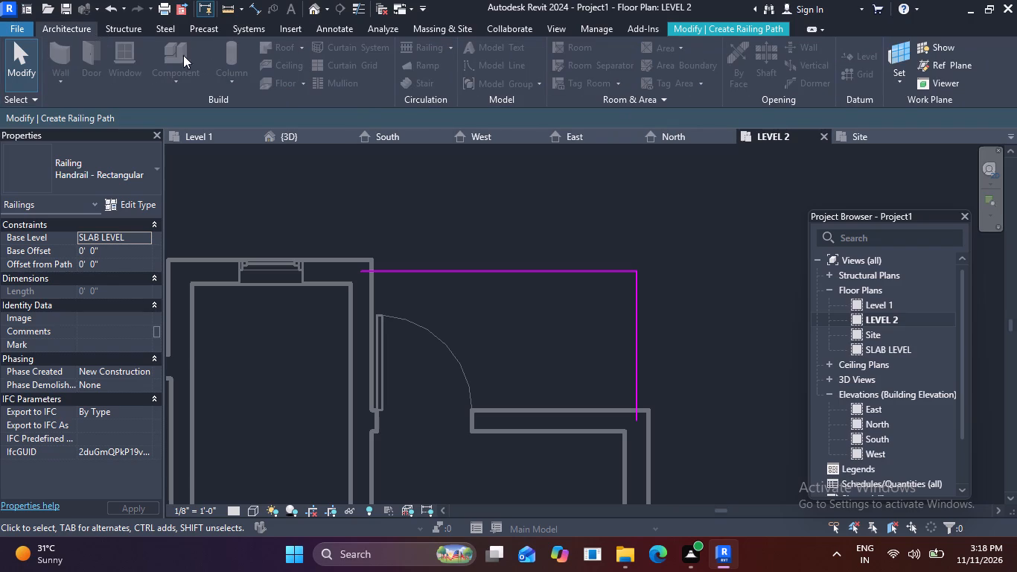
{"action": "left_click", "coordinate": [707, 34]}
{"action": "left_click", "coordinate": [645, 76]}
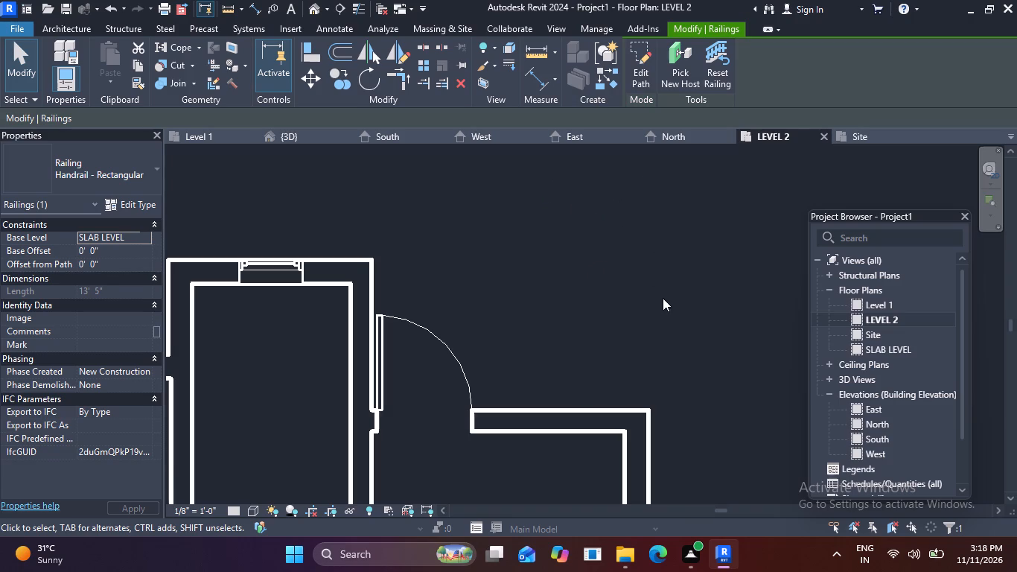
Lower the back-corner handrail in the North elevation until its base sits on the level line at the door's foot, and check it in 3D.
{"action": "left_click", "coordinate": [299, 139]}
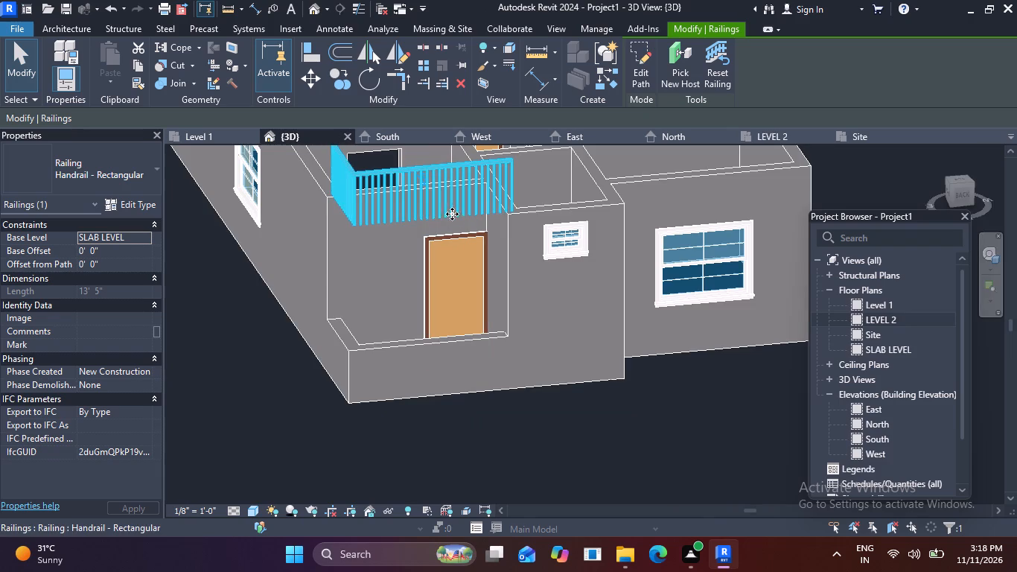
{"action": "left_click", "coordinate": [440, 189]}
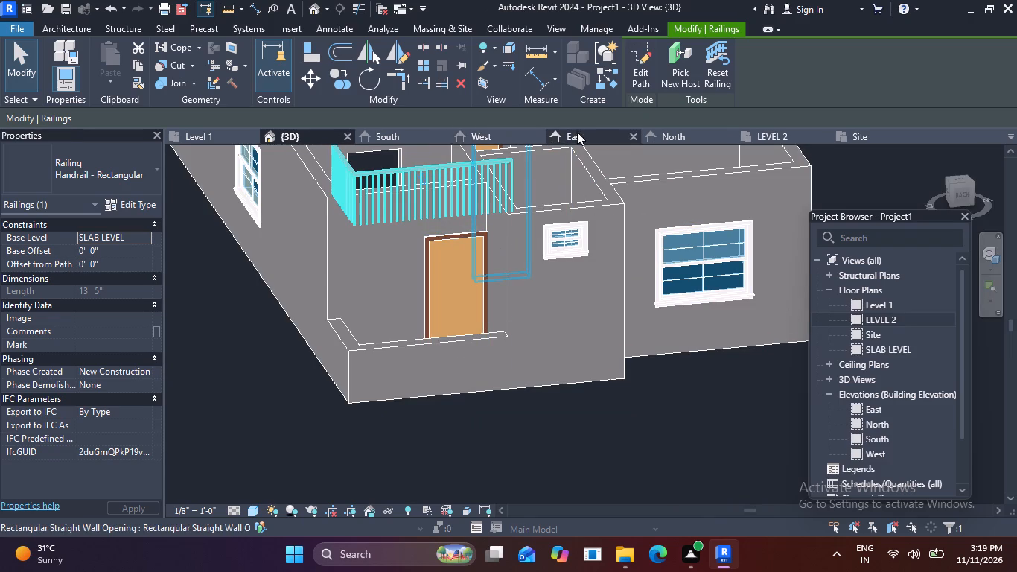
{"action": "left_click", "coordinate": [683, 137]}
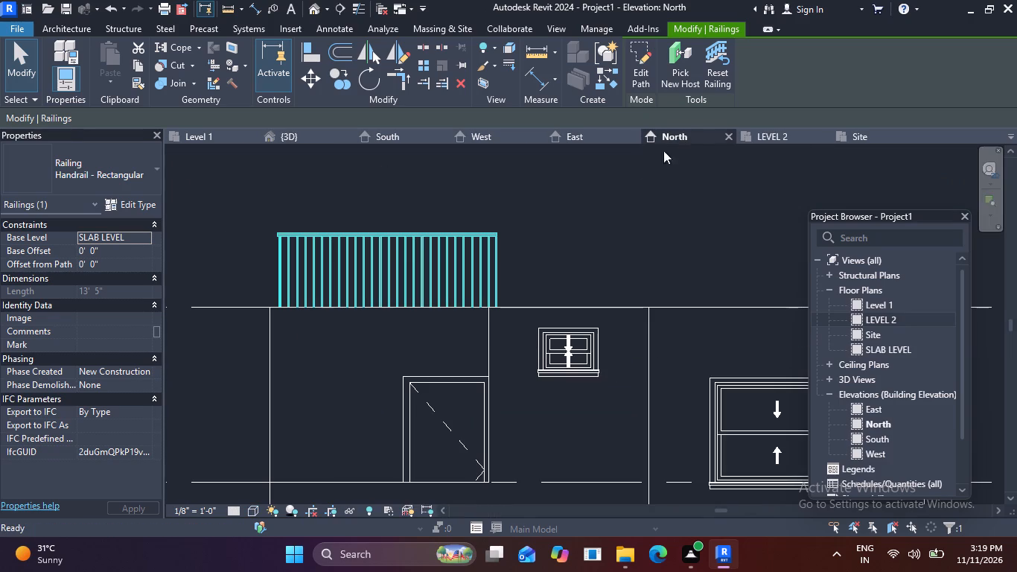
{"action": "left_click_drag", "start_coordinate": [538, 250], "coordinate": [249, 218]}
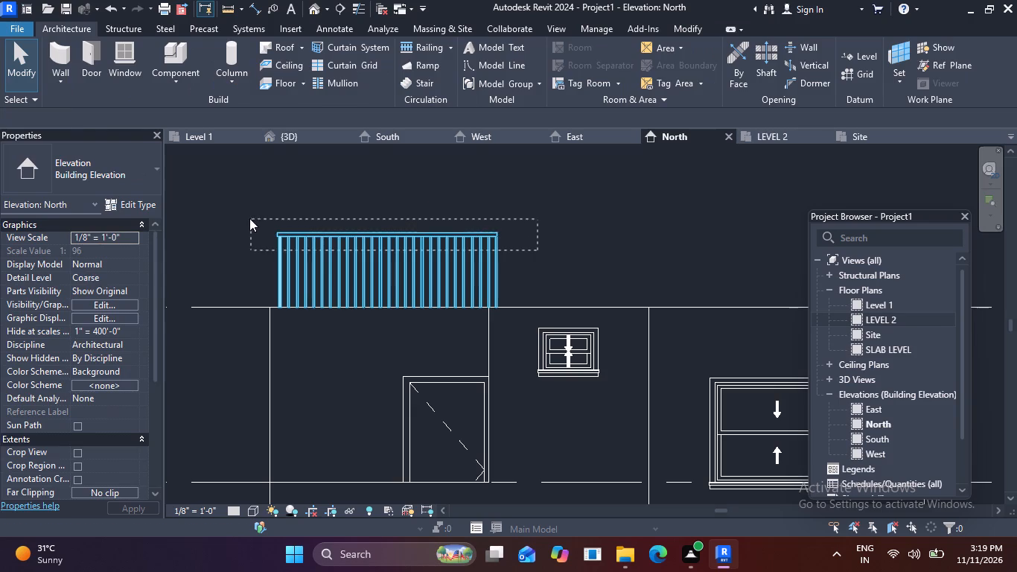
{"action": "left_click_drag", "start_coordinate": [249, 218], "coordinate": [250, 218]}
{"action": "key", "text": "ctrl+alt+Down"}
{"action": "key", "text": "ctrl+alt+Down"}
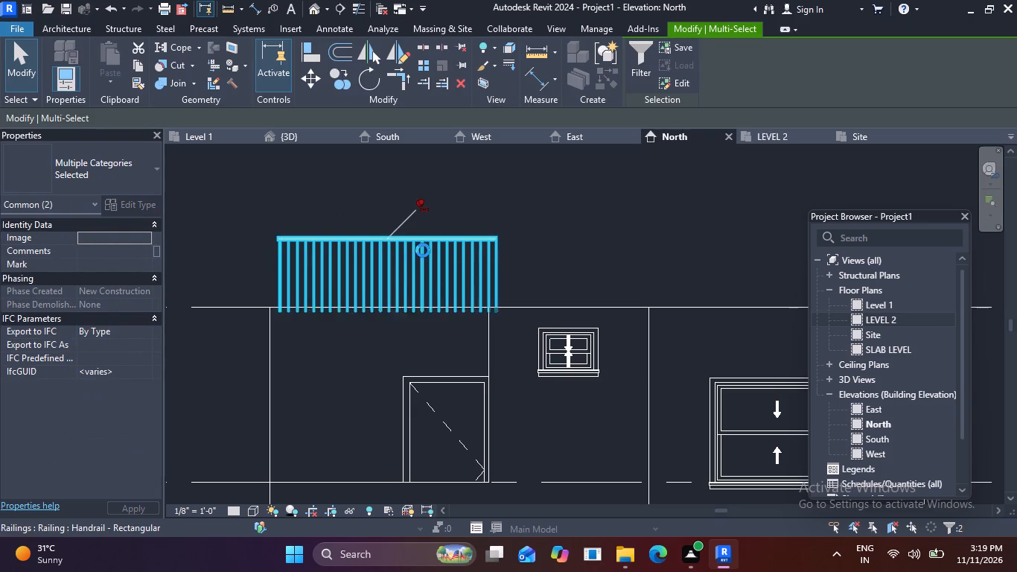
{"action": "key", "text": "ctrl+alt+Down"}
{"action": "key", "text": "ctrl+alt+Down"}
{"action": "key", "text": "ctrl+alt+Down"}
{"action": "key", "text": "ctrl+alt+Down"}
{"action": "key", "text": "ctrl+alt+Down"}
{"action": "key", "text": "ctrl+alt+Down"}
{"action": "key", "text": "ctrl+alt+Down"}
{"action": "key", "text": "ctrl+alt+Down"}
{"action": "key", "text": "ctrl+alt+Down"}
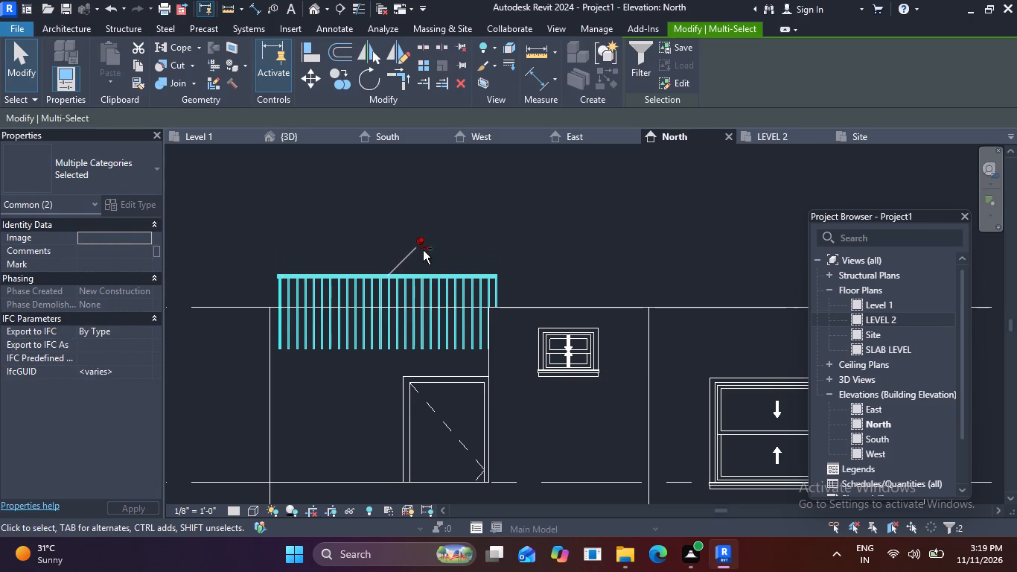
{"action": "key", "text": "ctrl+alt+Down"}
{"action": "key", "text": "ctrl+alt+Down"}
{"action": "key", "text": "ctrl+alt+Down"}
{"action": "key", "text": "ctrl+alt+Down"}
{"action": "key", "text": "ctrl+alt+Down"}
{"action": "key", "text": "ctrl+alt+Down"}
{"action": "key", "text": "ctrl+alt+Down"}
{"action": "key", "text": "ctrl+alt+Down"}
{"action": "key", "text": "ctrl+alt+Down"}
{"action": "key", "text": "ctrl+alt+Down"}
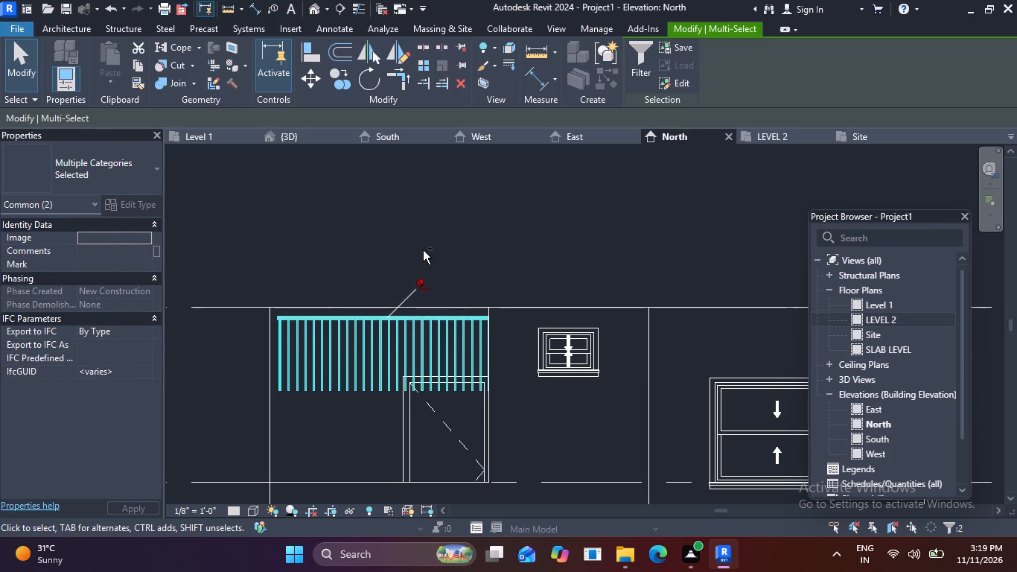
{"action": "key", "text": "ctrl+alt+Down"}
{"action": "key", "text": "ctrl+alt+Down"}
{"action": "key", "text": "ctrl+alt+Down"}
{"action": "key", "text": "ctrl+alt+Down"}
{"action": "key", "text": "ctrl+alt+Down"}
{"action": "key", "text": "ctrl+alt+Down"}
{"action": "key", "text": "ctrl+alt+Down"}
{"action": "key", "text": "ctrl+alt+Down"}
{"action": "key", "text": "ctrl+alt+Down"}
{"action": "key", "text": "ctrl+alt+Down"}
{"action": "key", "text": "ctrl+alt+Down"}
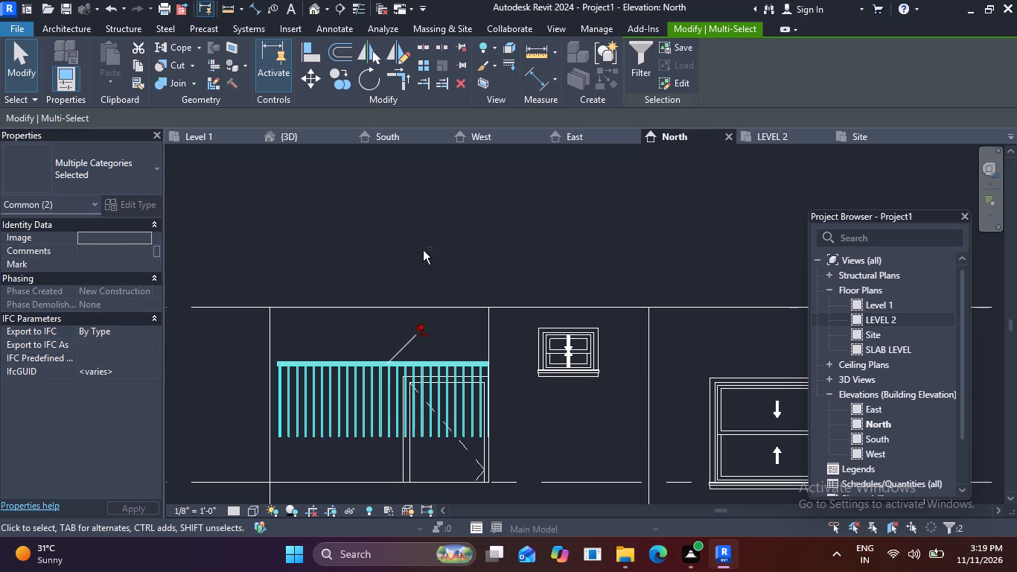
{"action": "key", "text": "ctrl+alt+Down"}
{"action": "key", "text": "ctrl+alt+Down"}
{"action": "key", "text": "ctrl+alt+Down"}
{"action": "key", "text": "ctrl+alt+Down"}
{"action": "key", "text": "ctrl+alt+Down"}
{"action": "key", "text": "ctrl+alt+Down"}
{"action": "key", "text": "ctrl+alt+Down"}
{"action": "key", "text": "ctrl+alt+Down"}
{"action": "key", "text": "ctrl+alt+Down"}
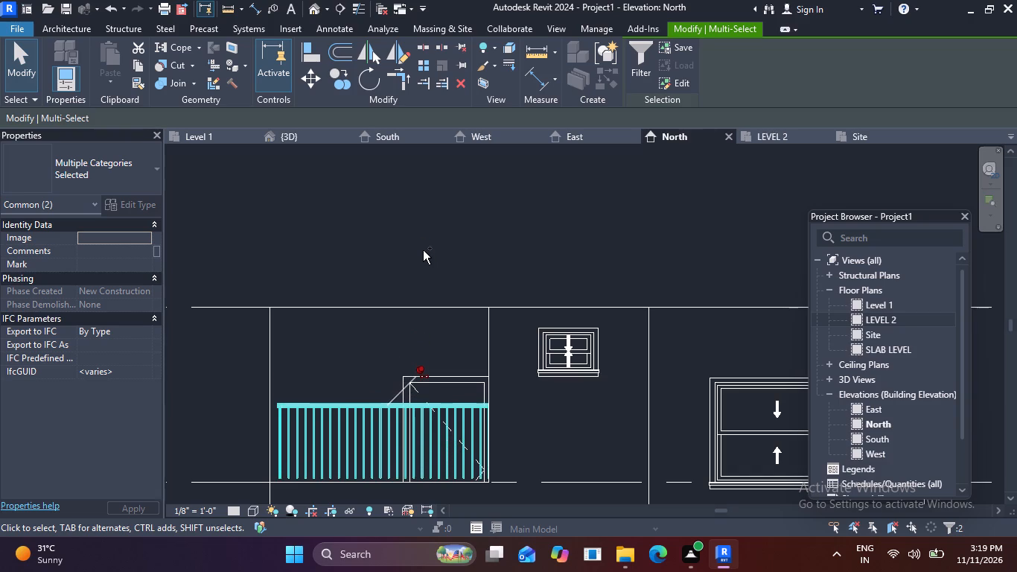
{"action": "key", "text": "ctrl+alt+Down"}
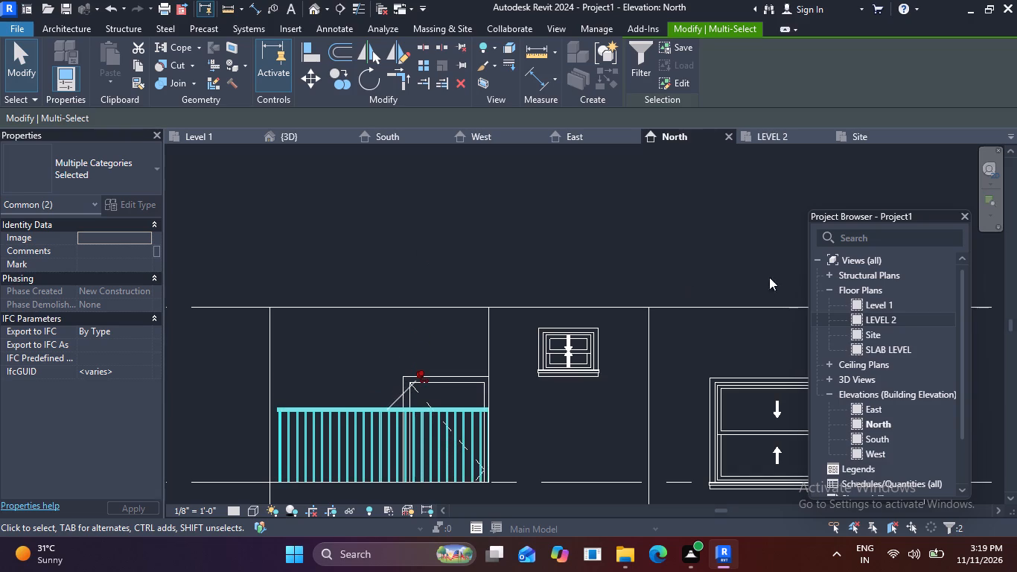
{"action": "left_click", "coordinate": [284, 136]}
{"action": "scroll", "coordinate": [466, 310], "scroll_direction": "down", "scroll_amount": 1}
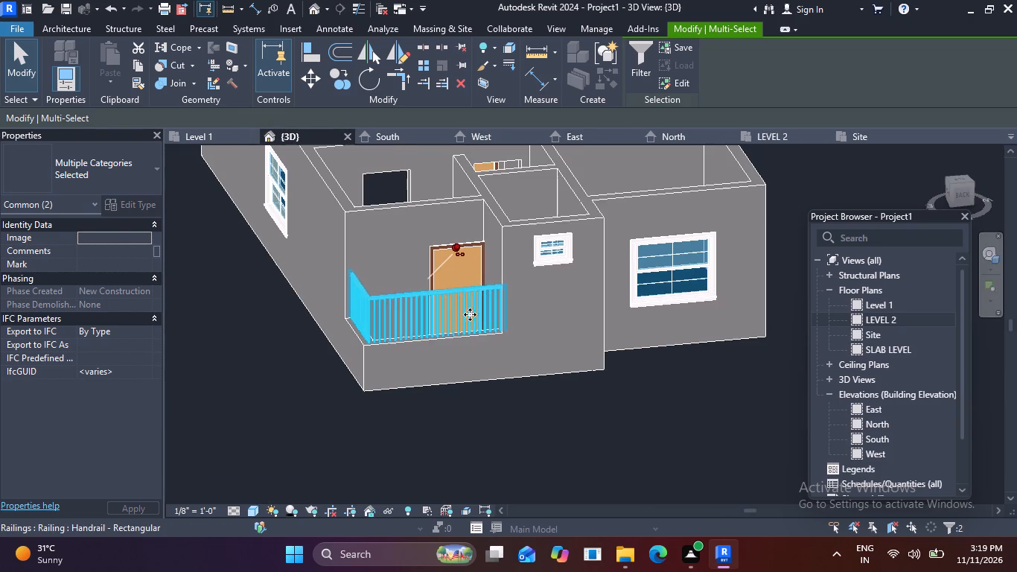
{"action": "key", "text": "Escape"}
{"action": "key", "text": "Escape"}
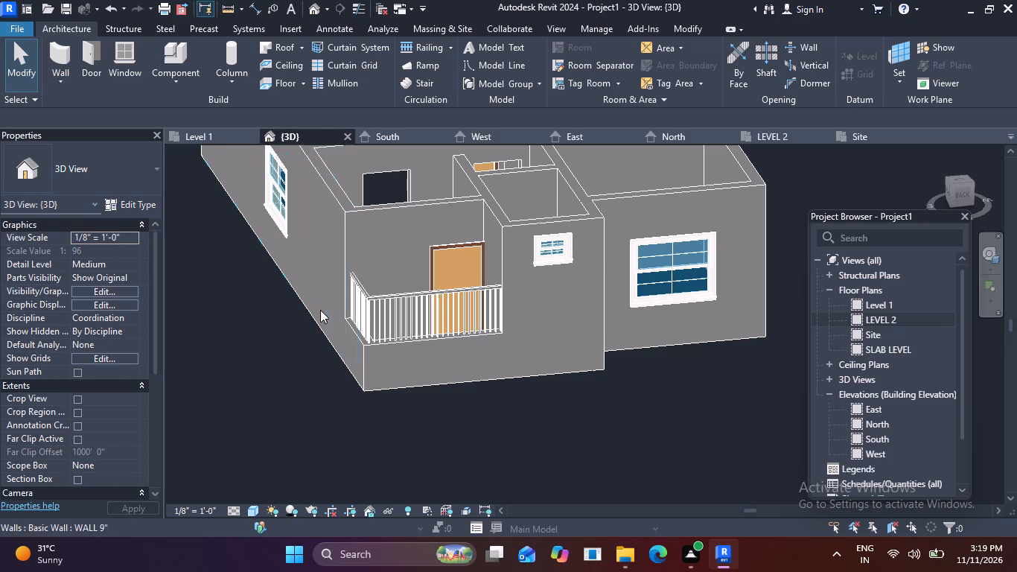
Start a floor in the SLAB LEVEL plan and duplicate the Generic - 12" floor type as SLAB 6".
{"action": "double_click", "coordinate": [867, 349]}
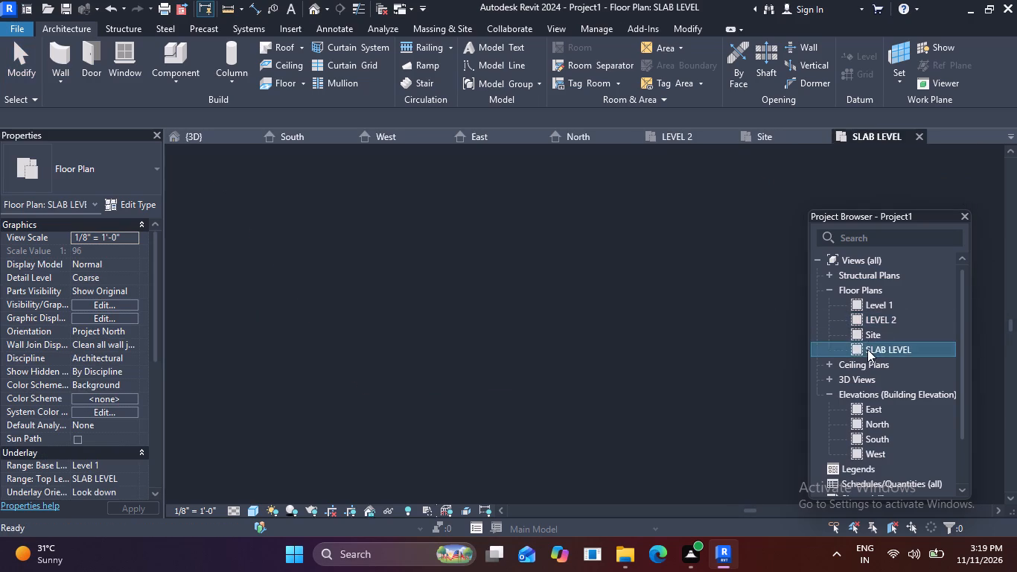
{"action": "scroll", "coordinate": [579, 333], "scroll_direction": "down", "scroll_amount": 4}
{"action": "middle_click_drag", "start_coordinate": [638, 372], "coordinate": [629, 276]}
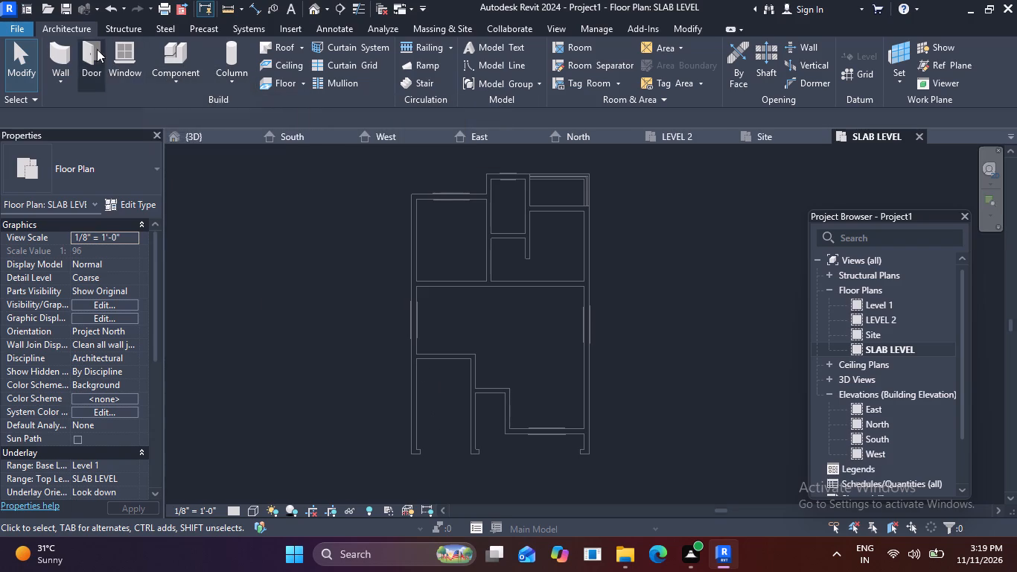
{"action": "left_click", "coordinate": [281, 86]}
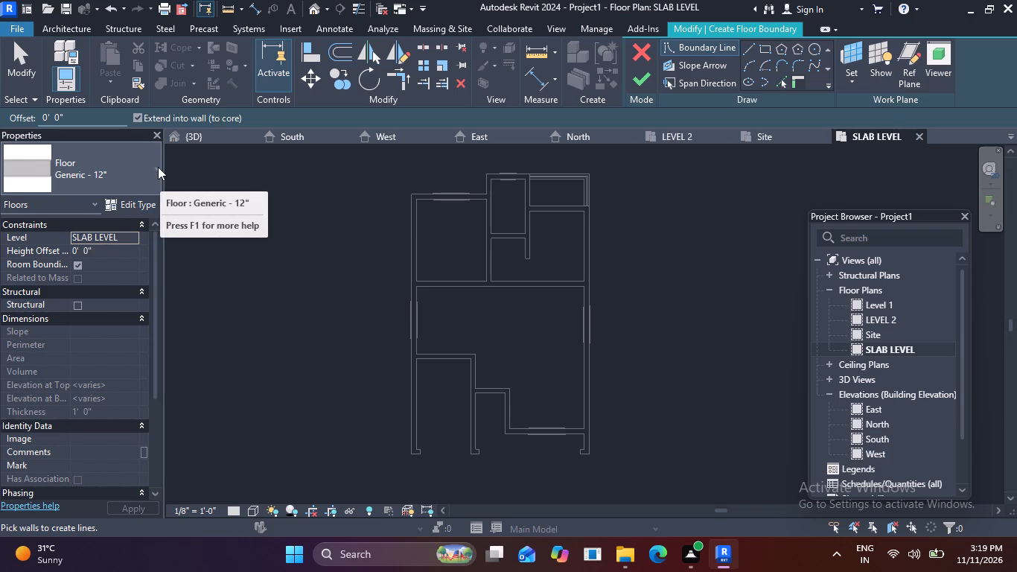
{"action": "left_click", "coordinate": [136, 208]}
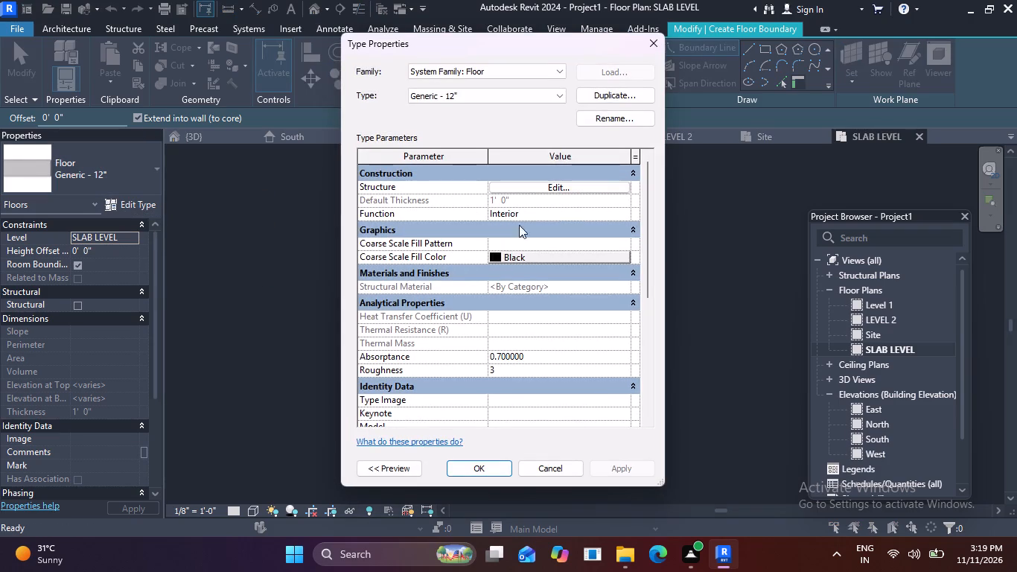
{"action": "left_click", "coordinate": [610, 99]}
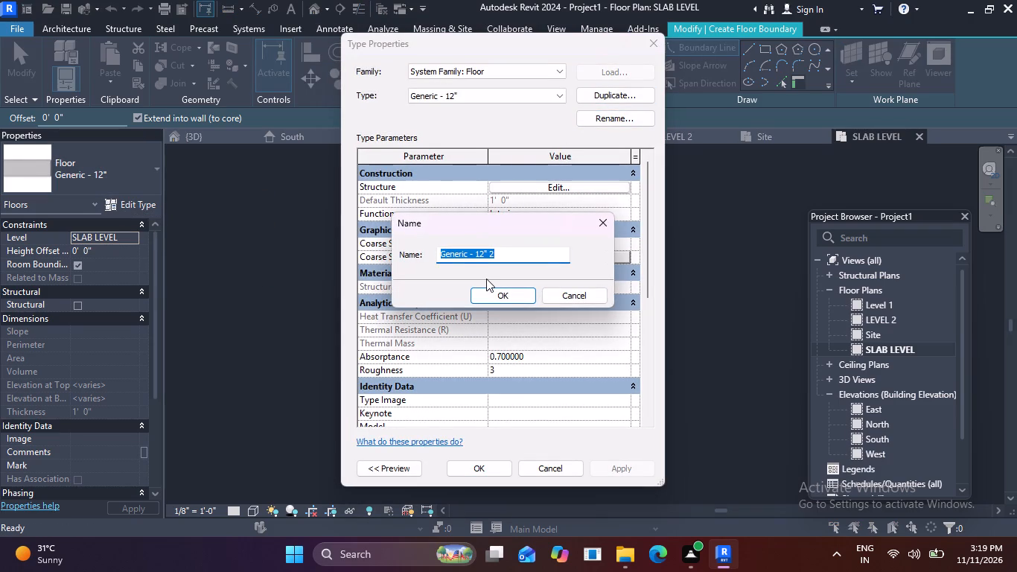
{"action": "key", "text": "BackSpace"}
{"action": "type", "text": "SLA"}
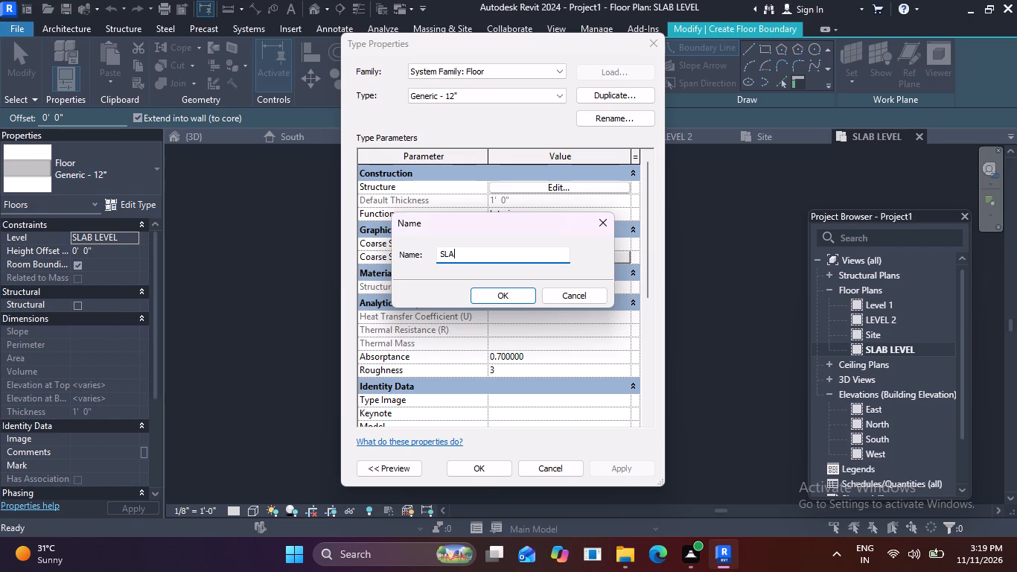
{"action": "key", "text": "b"}
{"action": "key", "text": "space"}
{"action": "type", "text": "6\""}
{"action": "left_click", "coordinate": [509, 293]}
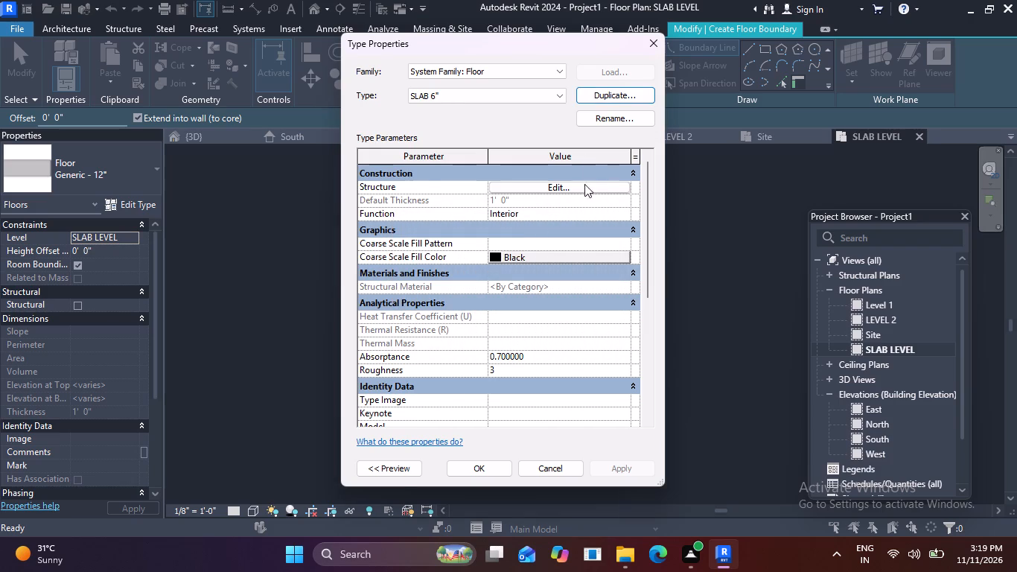
Set the structure layer thickness of the SLAB 6" floor type to 6".
{"action": "left_click", "coordinate": [572, 185]}
{"action": "left_click", "coordinate": [520, 226]}
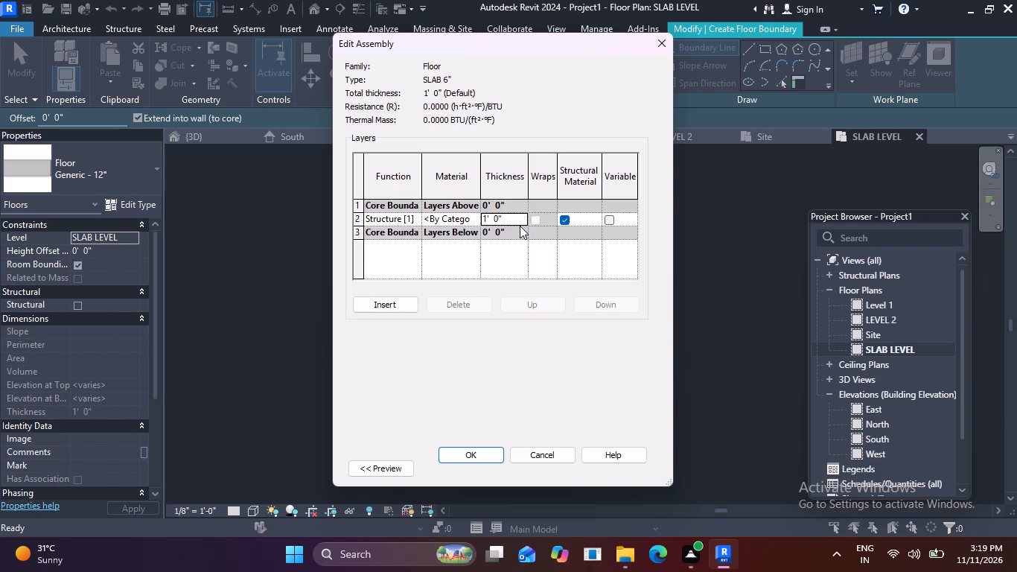
{"action": "key", "text": "BackSpace"}
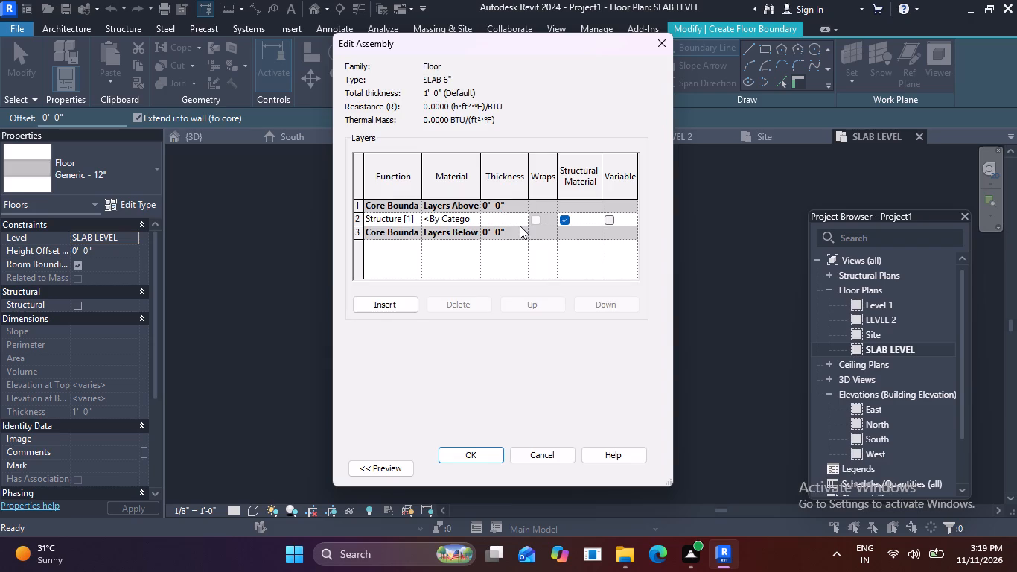
{"action": "type", "text": "6\""}
{"action": "key", "text": "Return"}
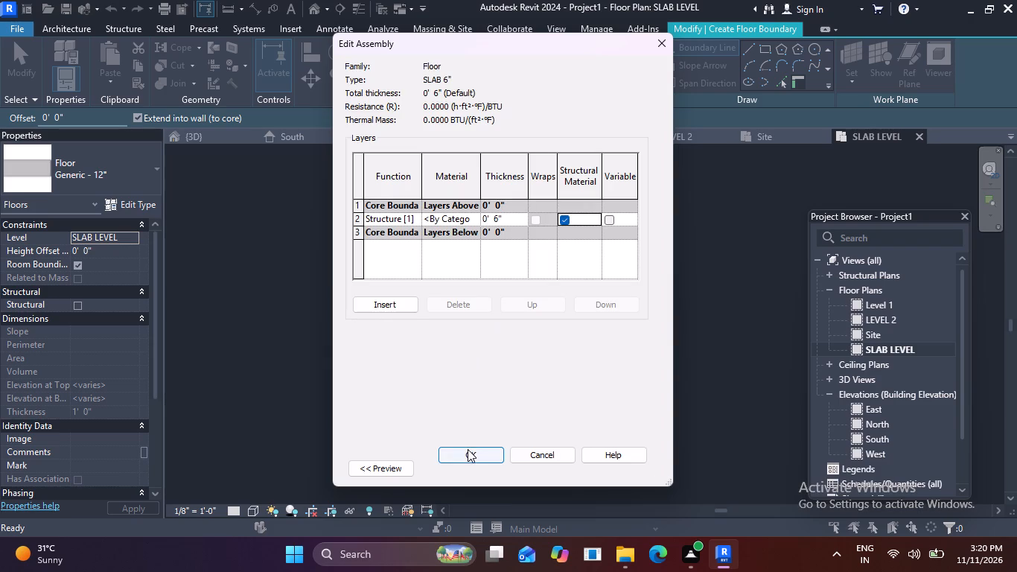
{"action": "left_click", "coordinate": [469, 451]}
{"action": "left_click", "coordinate": [484, 465]}
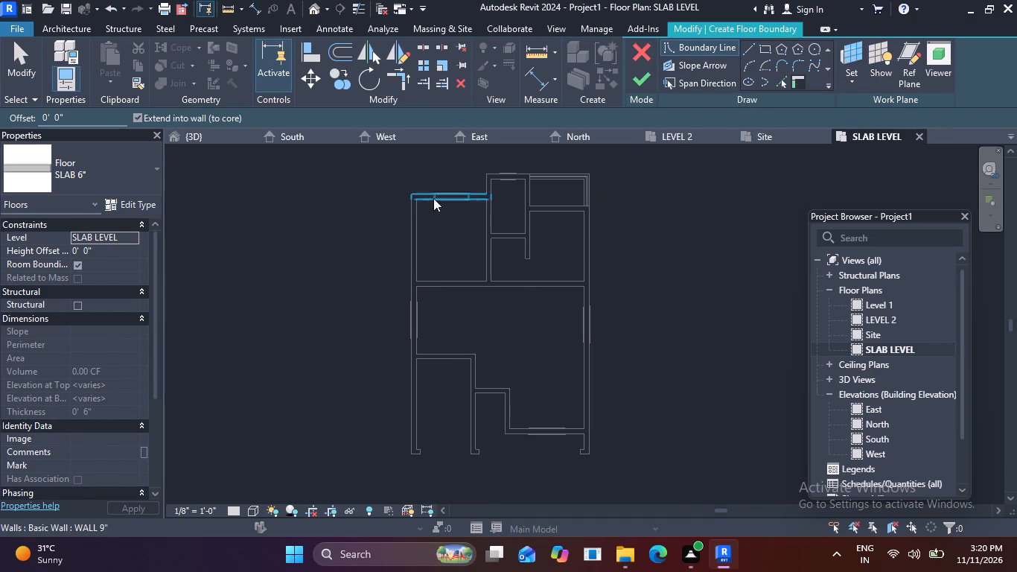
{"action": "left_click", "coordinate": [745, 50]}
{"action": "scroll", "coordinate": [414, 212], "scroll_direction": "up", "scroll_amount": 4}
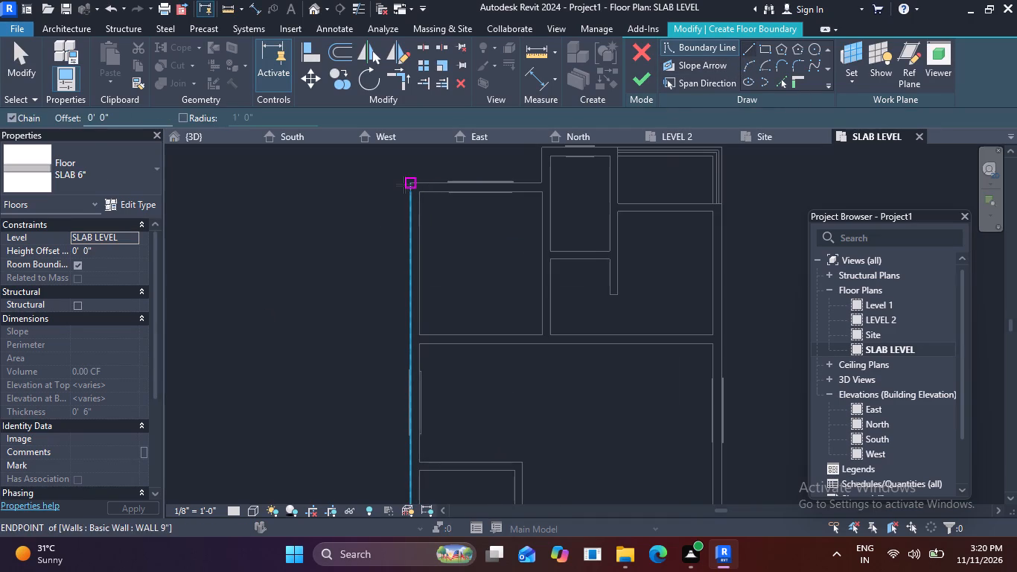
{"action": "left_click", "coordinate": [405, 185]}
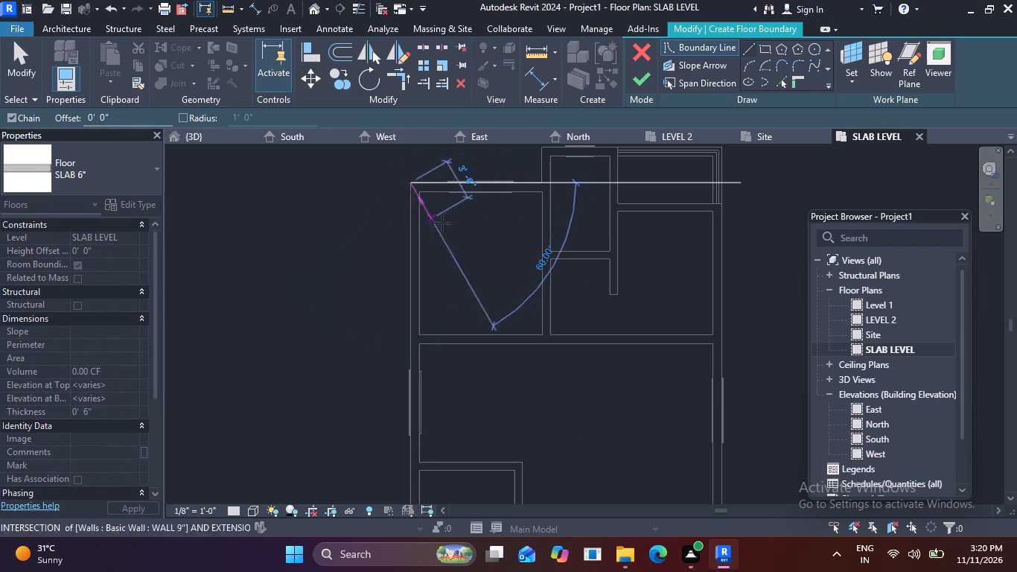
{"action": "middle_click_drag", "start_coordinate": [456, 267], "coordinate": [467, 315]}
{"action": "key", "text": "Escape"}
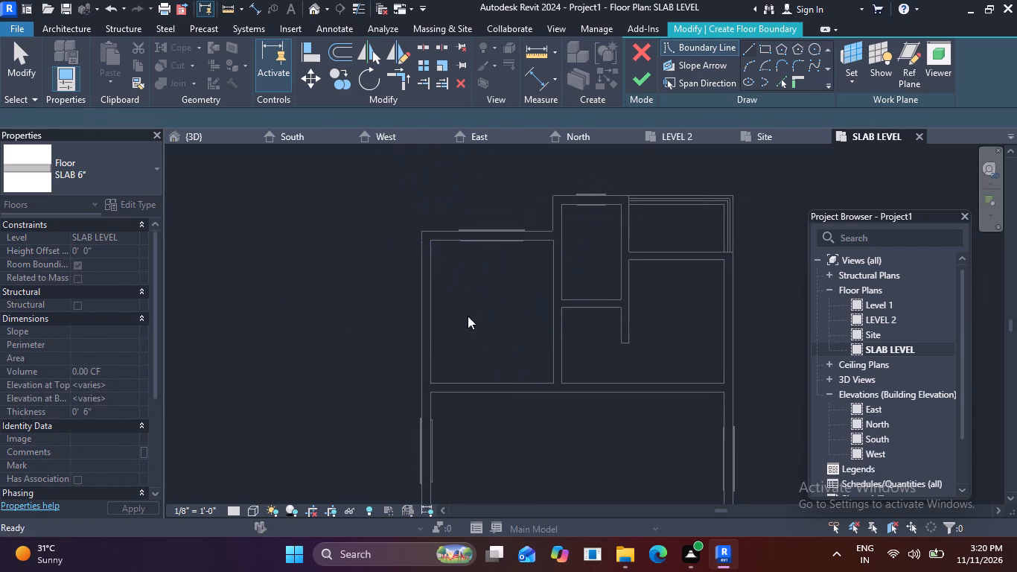
Draw the slab boundary's first edge along the east outer wall face, from the railed back corner to the front corner.
{"action": "scroll", "coordinate": [575, 268], "scroll_direction": "down", "scroll_amount": 2}
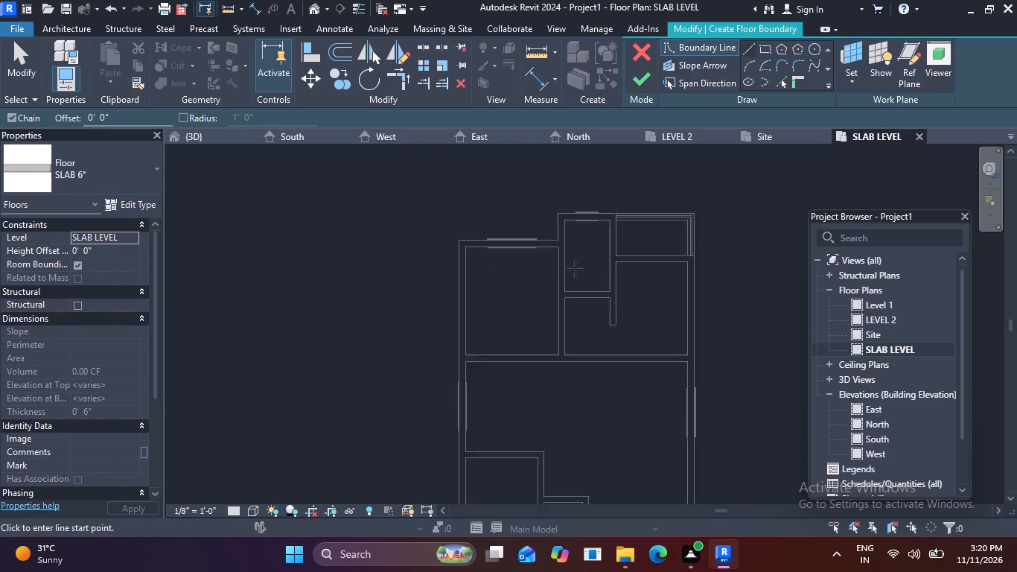
{"action": "scroll", "coordinate": [575, 269], "scroll_direction": "down", "scroll_amount": 1}
{"action": "middle_click_drag", "start_coordinate": [583, 294], "coordinate": [547, 214]}
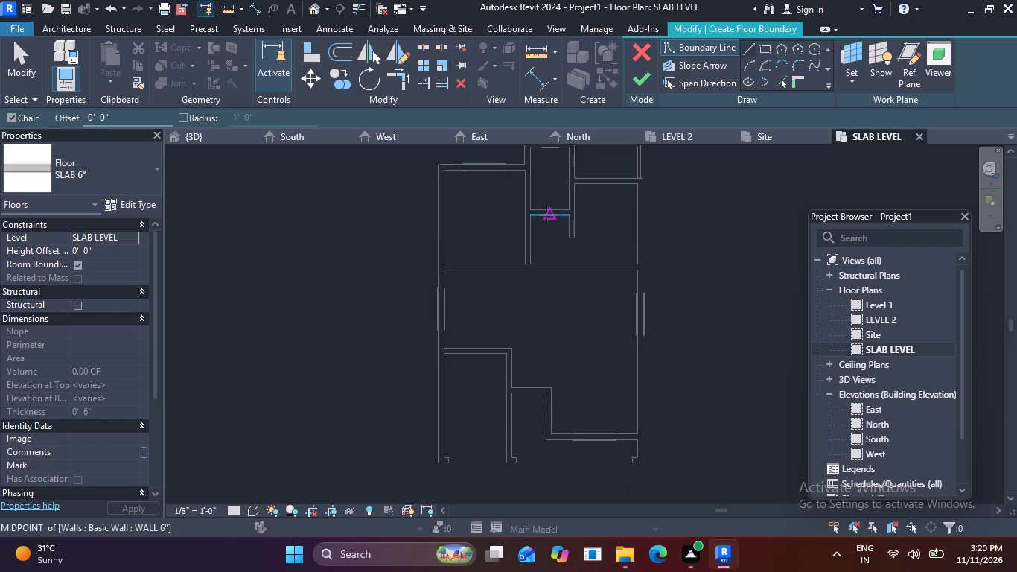
{"action": "middle_click_drag", "start_coordinate": [566, 228], "coordinate": [546, 302]}
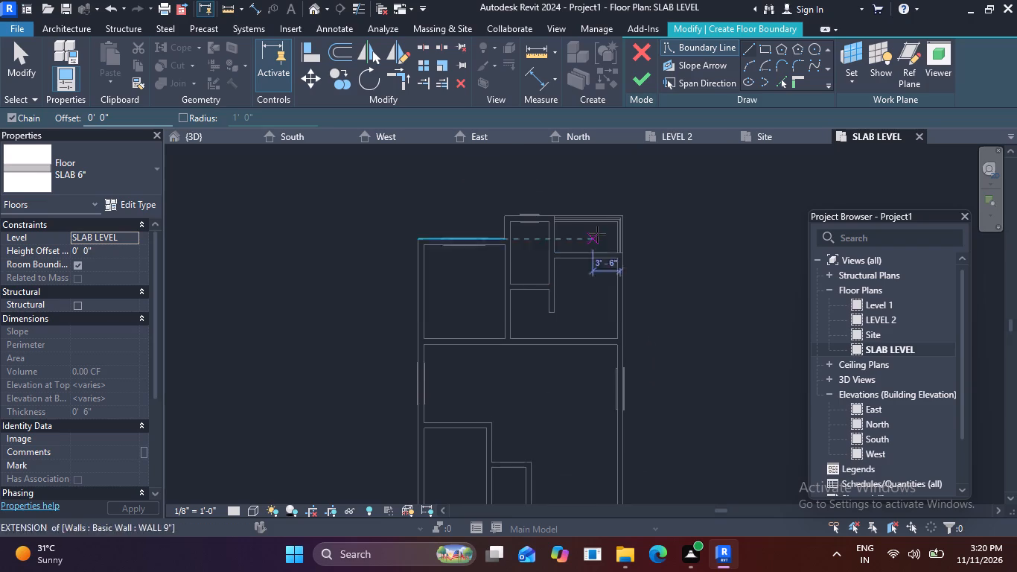
{"action": "scroll", "coordinate": [640, 201], "scroll_direction": "up", "scroll_amount": 5}
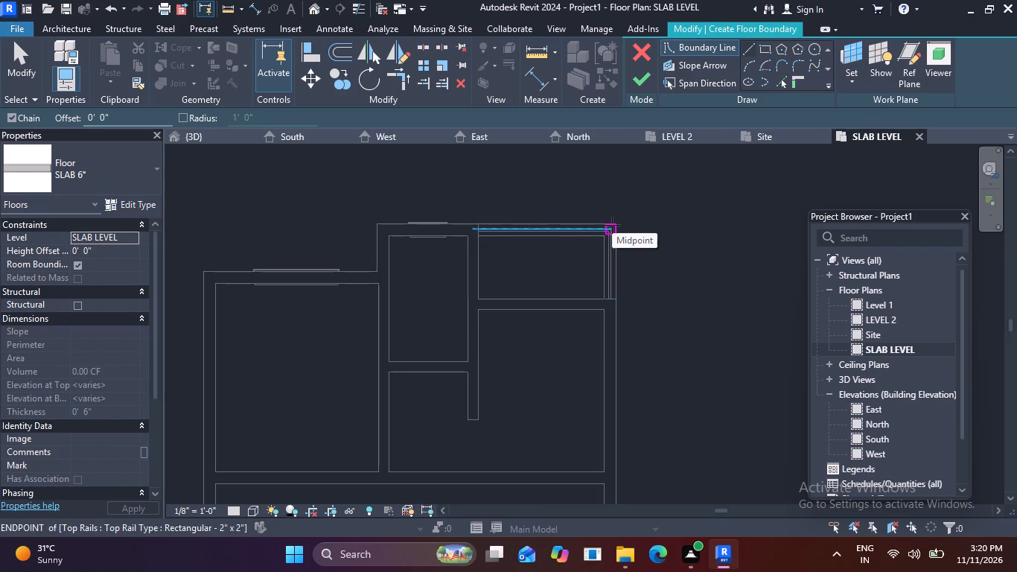
{"action": "scroll", "coordinate": [629, 229], "scroll_direction": "up", "scroll_amount": 2}
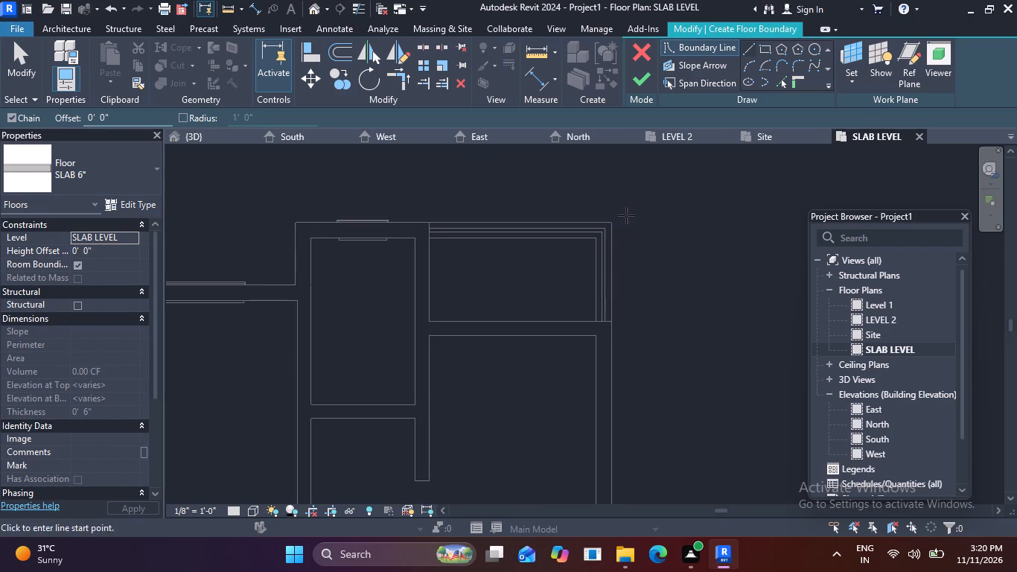
{"action": "left_click", "coordinate": [610, 223]}
{"action": "scroll", "coordinate": [616, 386], "scroll_direction": "down", "scroll_amount": 1}
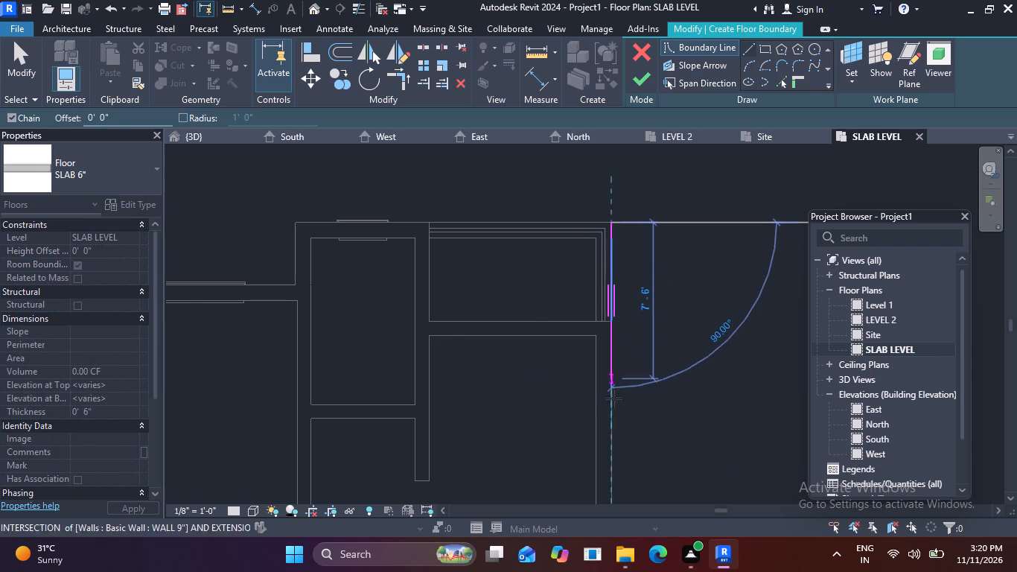
{"action": "middle_click_drag", "start_coordinate": [613, 398], "coordinate": [599, 0]}
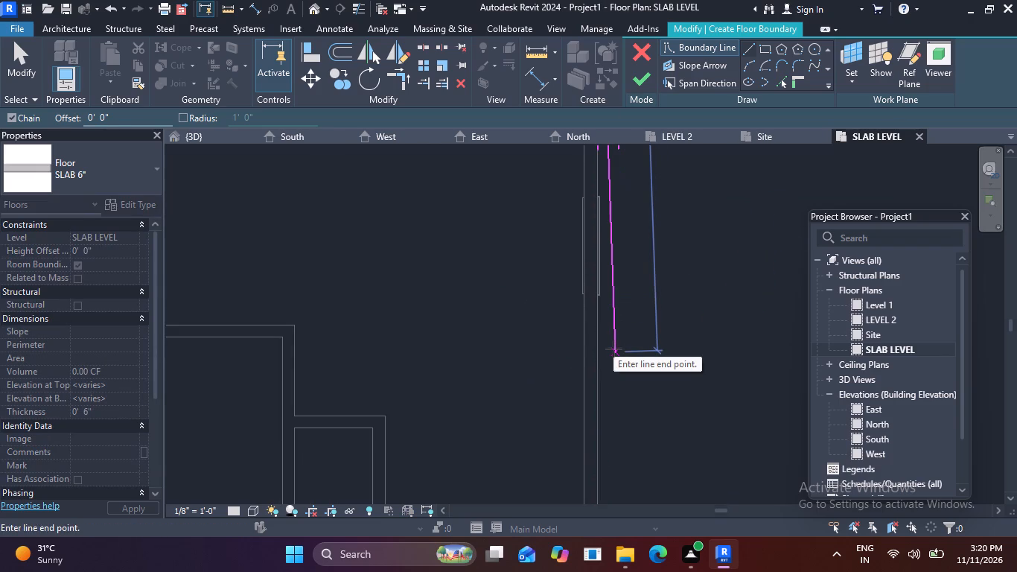
{"action": "scroll", "coordinate": [613, 349], "scroll_direction": "down", "scroll_amount": 3}
{"action": "middle_click_drag", "start_coordinate": [606, 370], "coordinate": [561, 136]}
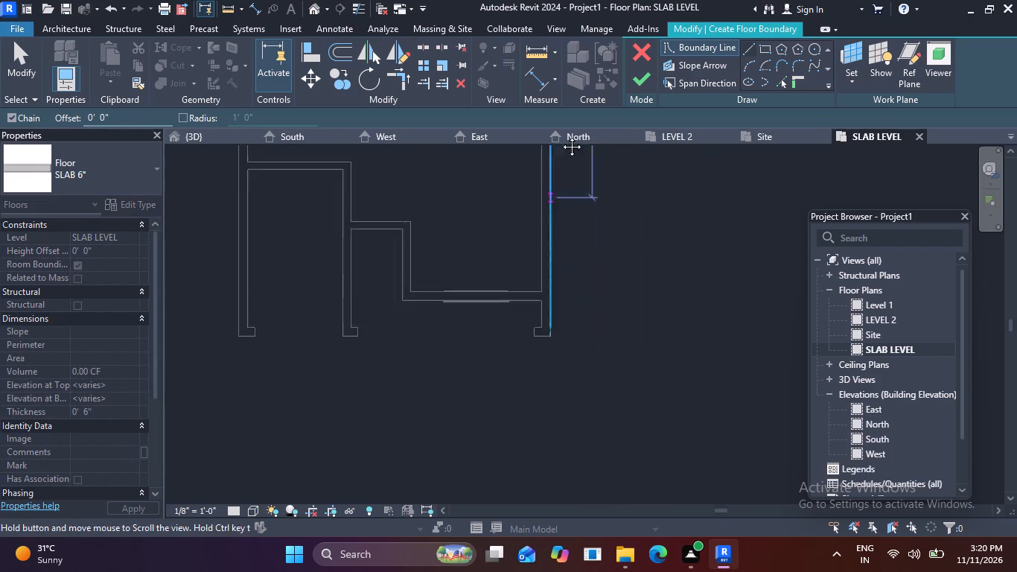
{"action": "middle_click_drag", "start_coordinate": [561, 136], "coordinate": [567, 99]}
{"action": "scroll", "coordinate": [558, 250], "scroll_direction": "up", "scroll_amount": 1}
{"action": "middle_click_drag", "start_coordinate": [560, 238], "coordinate": [568, 352]}
{"action": "scroll", "coordinate": [570, 343], "scroll_direction": "up", "scroll_amount": 3}
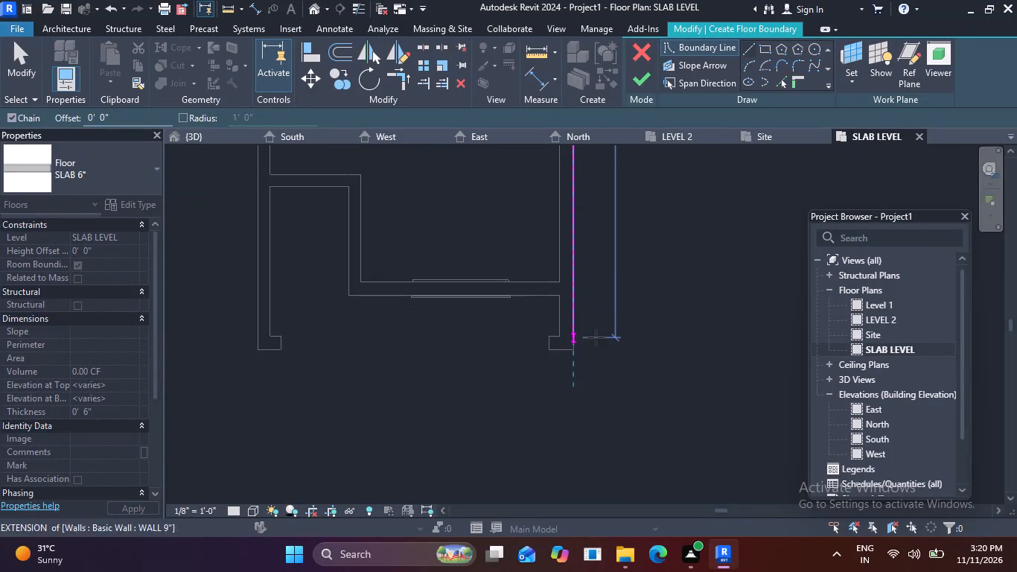
{"action": "left_click", "coordinate": [574, 346]}
Close the rectangular slab boundary with a 26'-2" front edge, a west edge extended to the rearmost wall line, and a back edge.
{"action": "middle_click_drag", "start_coordinate": [325, 334], "coordinate": [675, 331]}
{"action": "left_click", "coordinate": [380, 349]}
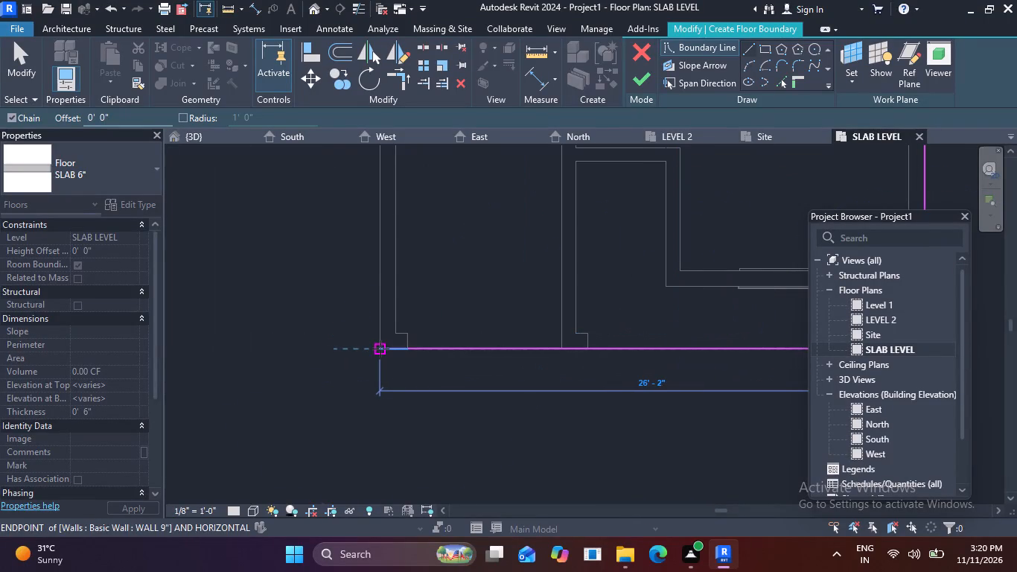
{"action": "middle_click_drag", "start_coordinate": [340, 206], "coordinate": [316, 571]}
{"action": "scroll", "coordinate": [328, 370], "scroll_direction": "down", "scroll_amount": 3}
{"action": "middle_click_drag", "start_coordinate": [320, 296], "coordinate": [342, 431]}
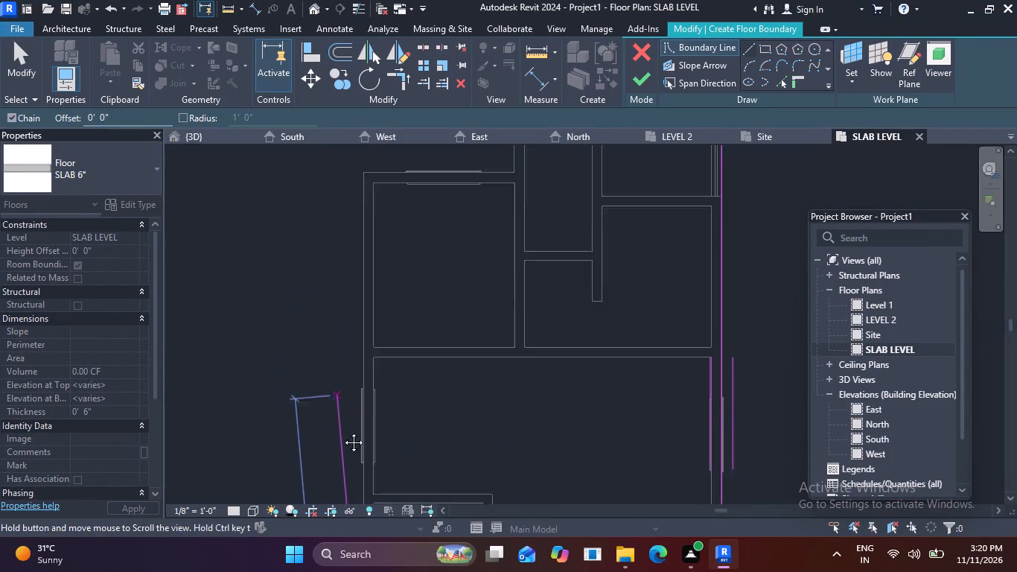
{"action": "middle_click_drag", "start_coordinate": [342, 431], "coordinate": [351, 472]}
{"action": "middle_click_drag", "start_coordinate": [366, 300], "coordinate": [353, 415]}
{"action": "scroll", "coordinate": [375, 369], "scroll_direction": "up", "scroll_amount": 5}
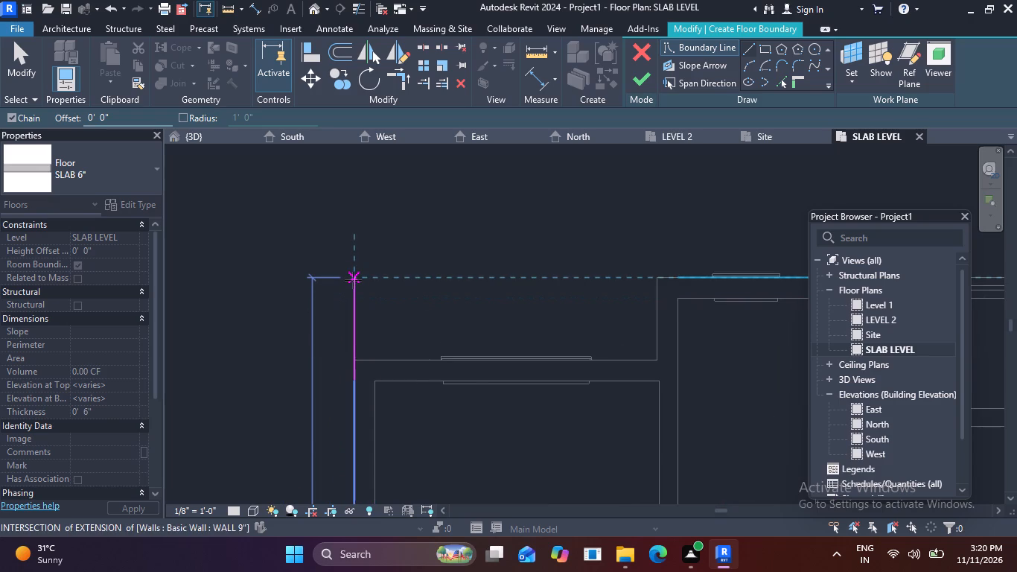
{"action": "left_click", "coordinate": [353, 280]}
{"action": "middle_click_drag", "start_coordinate": [610, 277], "coordinate": [191, 252]}
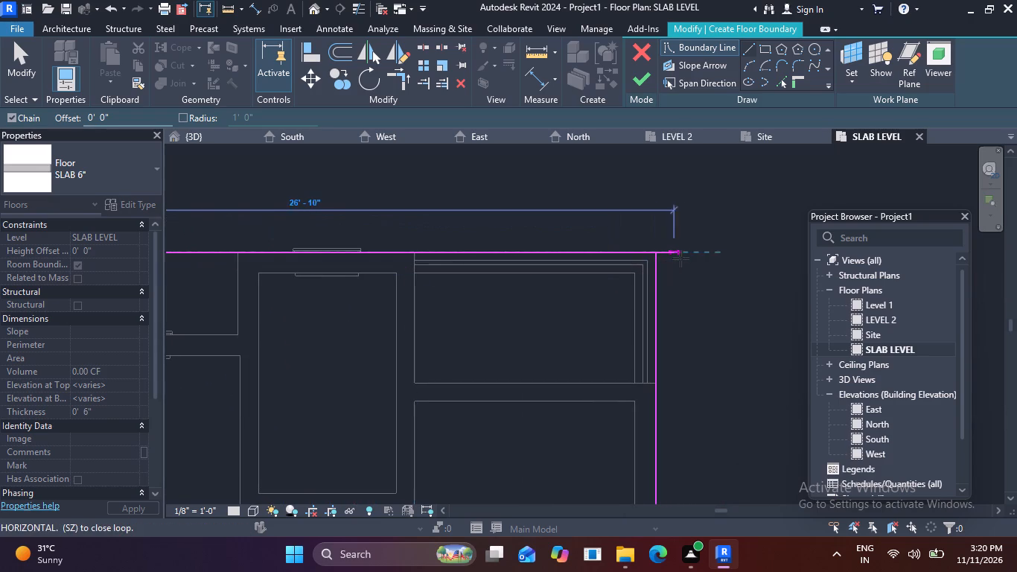
{"action": "left_click", "coordinate": [656, 255]}
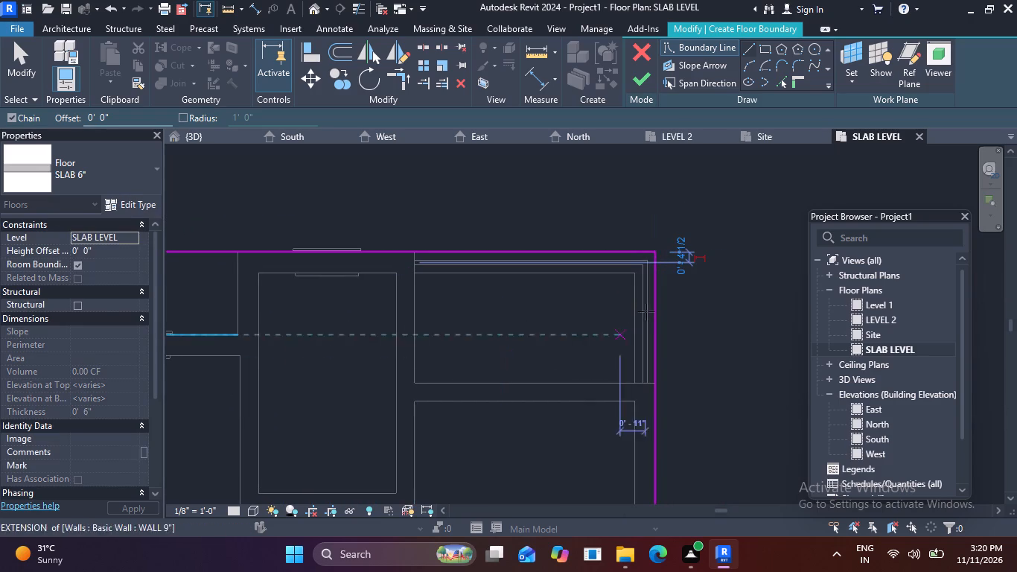
Finish the SLAB 6" floor in the 3D view and attach the walls below to its bottom.
{"action": "scroll", "coordinate": [648, 303], "scroll_direction": "down", "scroll_amount": 3}
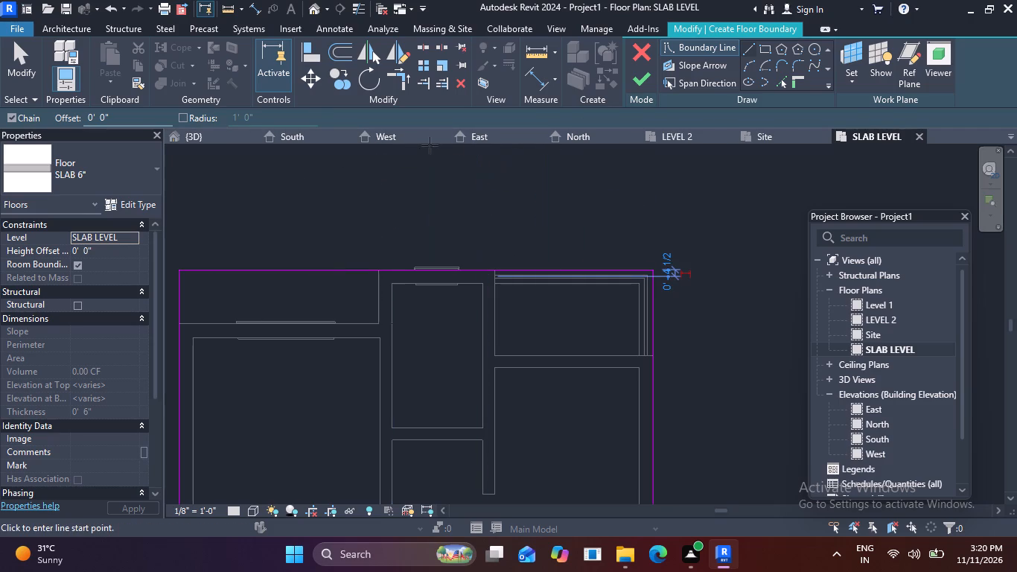
{"action": "left_click", "coordinate": [208, 138]}
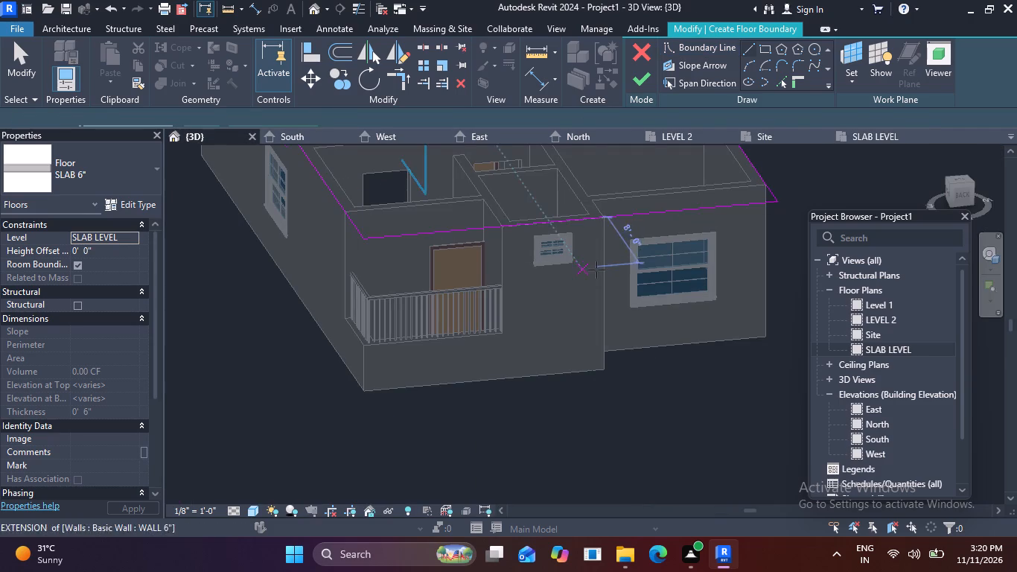
{"action": "left_click", "coordinate": [640, 73]}
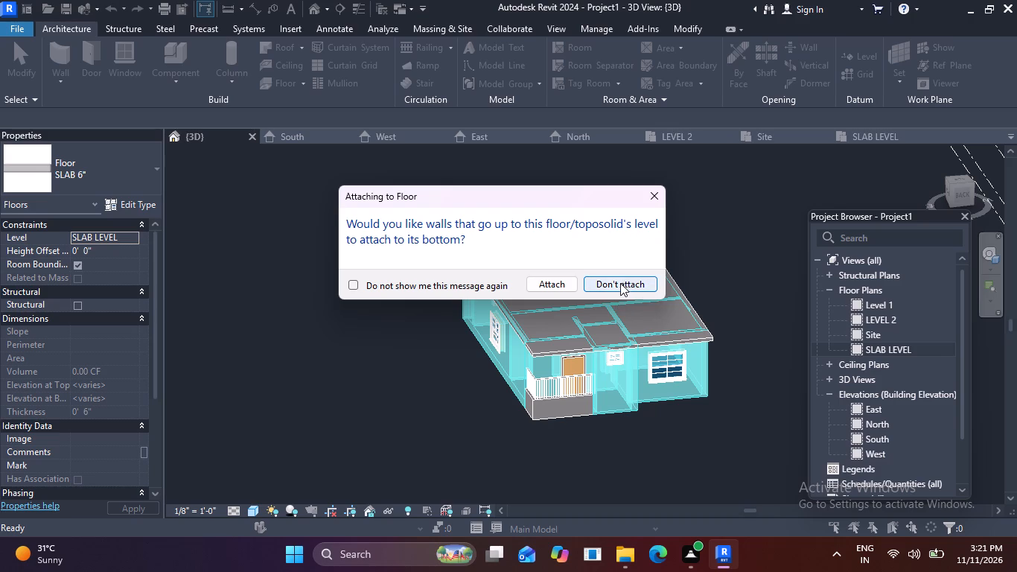
{"action": "left_click", "coordinate": [560, 287]}
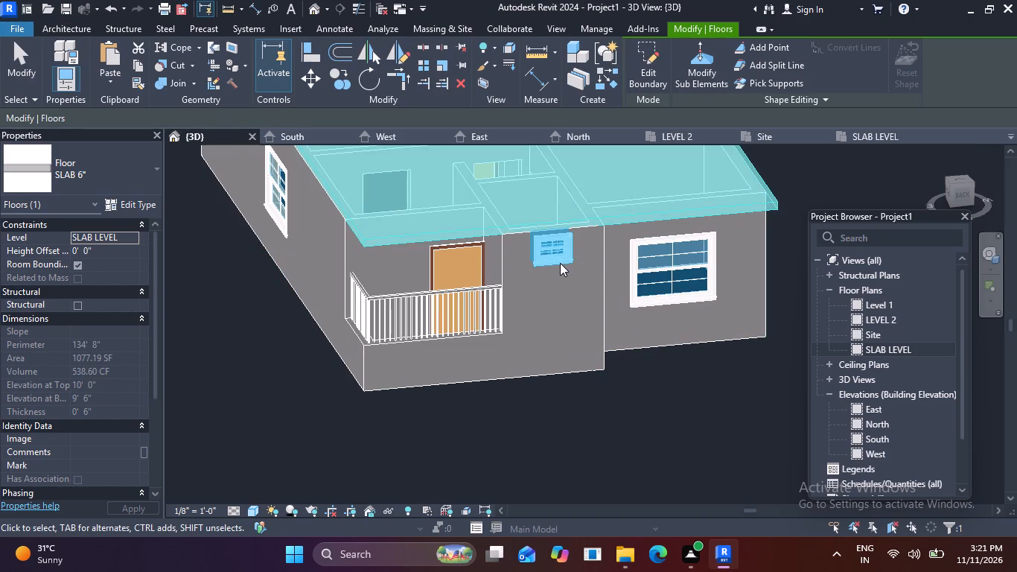
Examine the new slab against the level lines in the East elevation.
{"action": "left_click", "coordinate": [852, 410]}
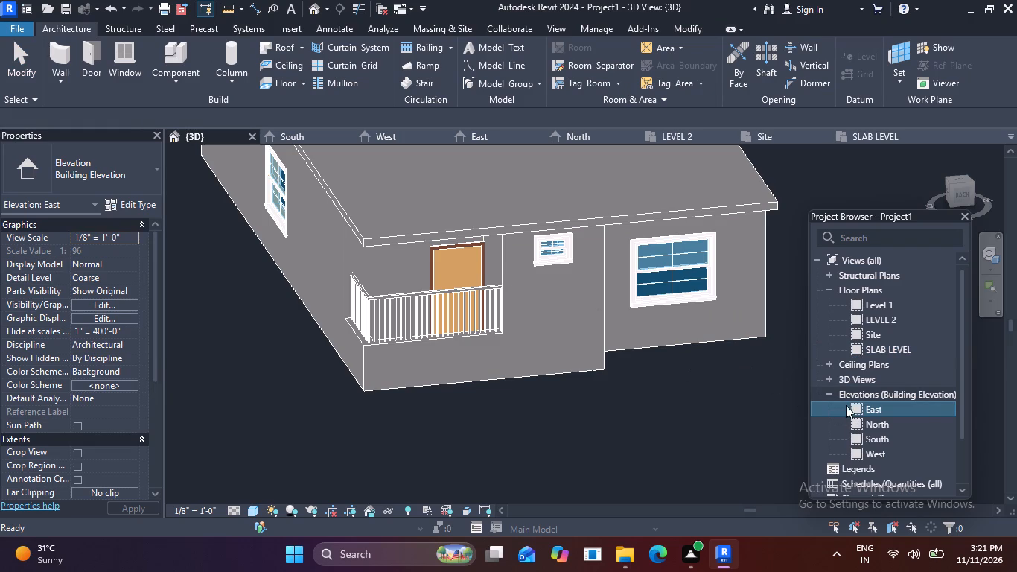
{"action": "double_click", "coordinate": [855, 408]}
{"action": "middle_click_drag", "start_coordinate": [698, 347], "coordinate": [704, 349]}
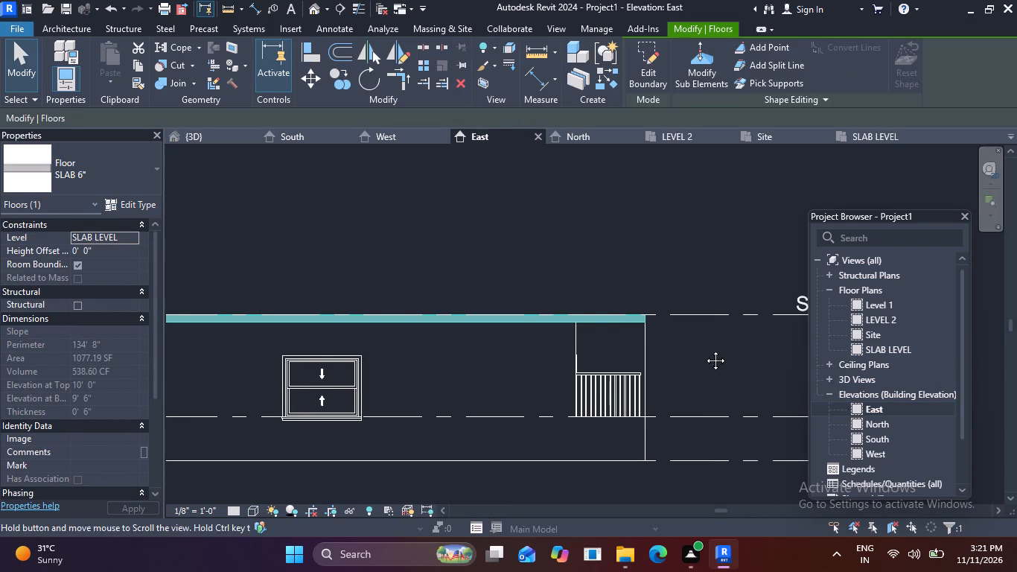
{"action": "middle_click_drag", "start_coordinate": [704, 349], "coordinate": [791, 342]}
{"action": "scroll", "coordinate": [597, 336], "scroll_direction": "down", "scroll_amount": 3}
{"action": "middle_click_drag", "start_coordinate": [555, 367], "coordinate": [714, 372]}
{"action": "scroll", "coordinate": [476, 319], "scroll_direction": "up", "scroll_amount": 4}
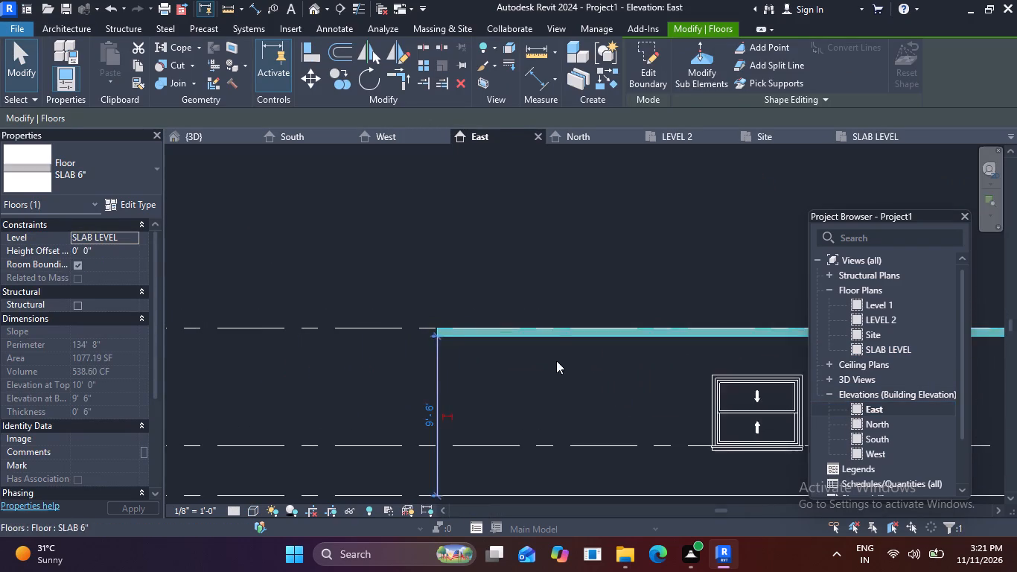
{"action": "scroll", "coordinate": [553, 363], "scroll_direction": "down", "scroll_amount": 3}
{"action": "middle_click_drag", "start_coordinate": [543, 376], "coordinate": [254, 354]}
{"action": "middle_click_drag", "start_coordinate": [696, 316], "coordinate": [549, 322]}
{"action": "scroll", "coordinate": [684, 314], "scroll_direction": "up", "scroll_amount": 3}
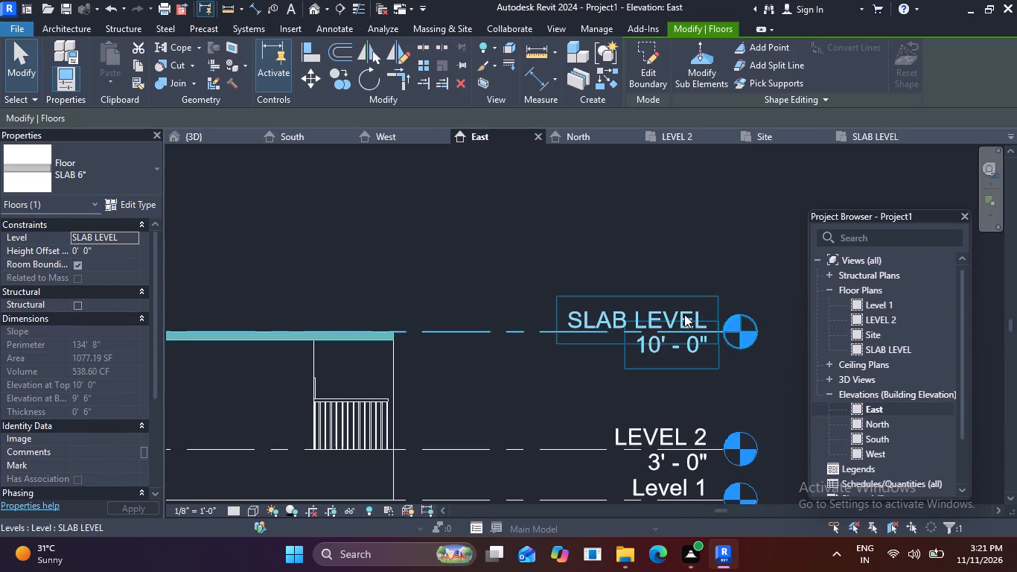
{"action": "scroll", "coordinate": [685, 313], "scroll_direction": "down", "scroll_amount": 4}
{"action": "middle_click_drag", "start_coordinate": [626, 360], "coordinate": [803, 362]}
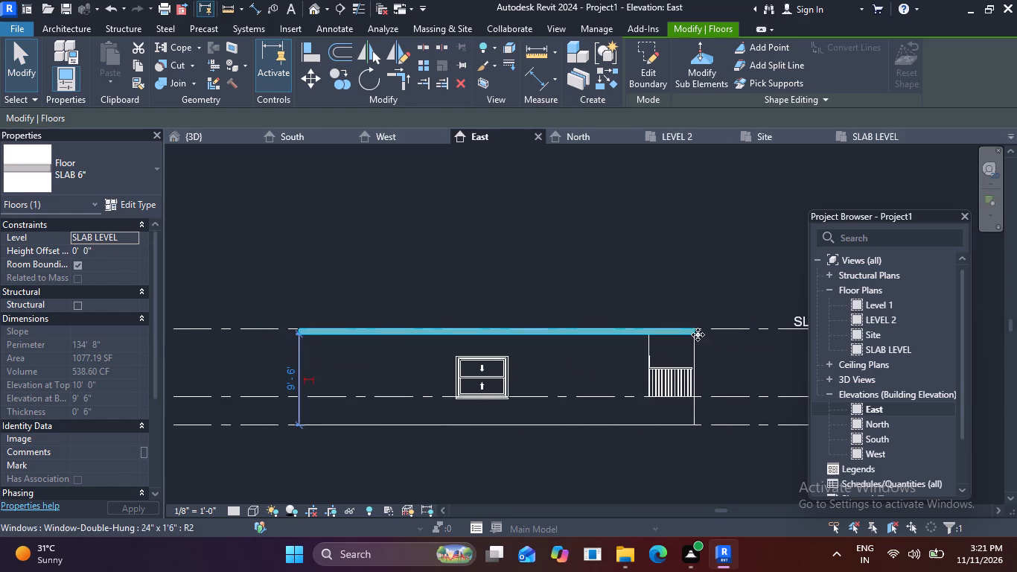
{"action": "key", "text": "Escape"}
{"action": "scroll", "coordinate": [603, 317], "scroll_direction": "down", "scroll_amount": 3}
{"action": "scroll", "coordinate": [530, 322], "scroll_direction": "down", "scroll_amount": 2}
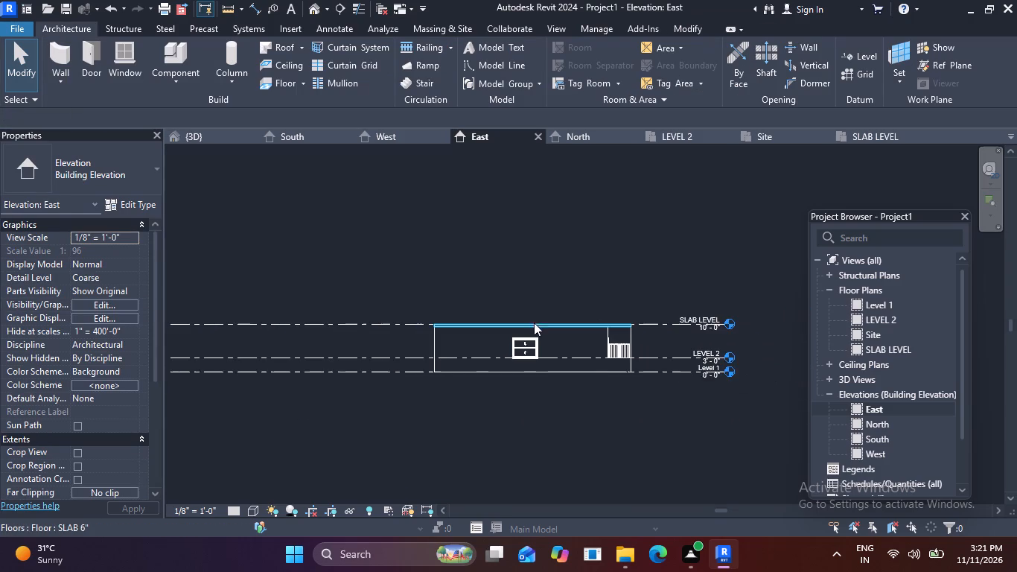
{"action": "scroll", "coordinate": [534, 322], "scroll_direction": "down", "scroll_amount": 1}
{"action": "middle_click_drag", "start_coordinate": [548, 334], "coordinate": [476, 346]}
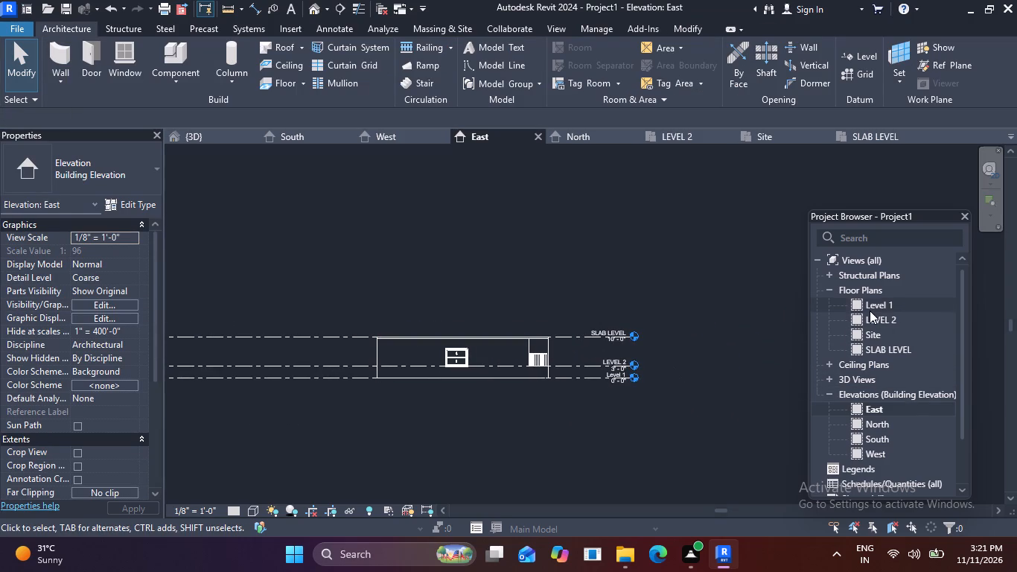
Check the slab's outline over the house in the SLAB LEVEL plan.
{"action": "double_click", "coordinate": [851, 347]}
{"action": "scroll", "coordinate": [550, 302], "scroll_direction": "down", "scroll_amount": 3}
{"action": "middle_click_drag", "start_coordinate": [610, 307], "coordinate": [626, 232]}
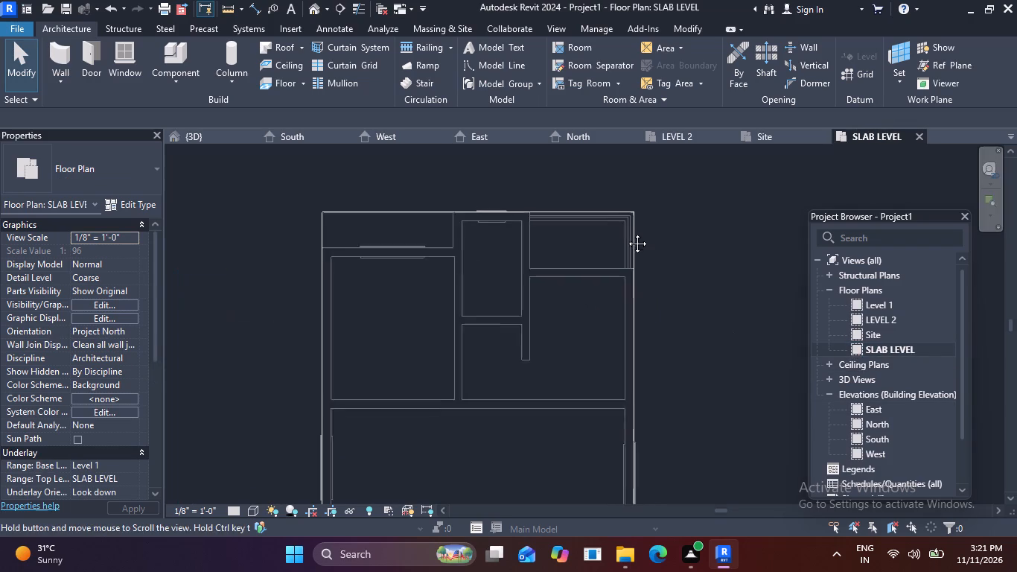
{"action": "middle_click_drag", "start_coordinate": [626, 232], "coordinate": [629, 224]}
{"action": "scroll", "coordinate": [647, 258], "scroll_direction": "down", "scroll_amount": 3}
{"action": "middle_click_drag", "start_coordinate": [668, 334], "coordinate": [666, 295]}
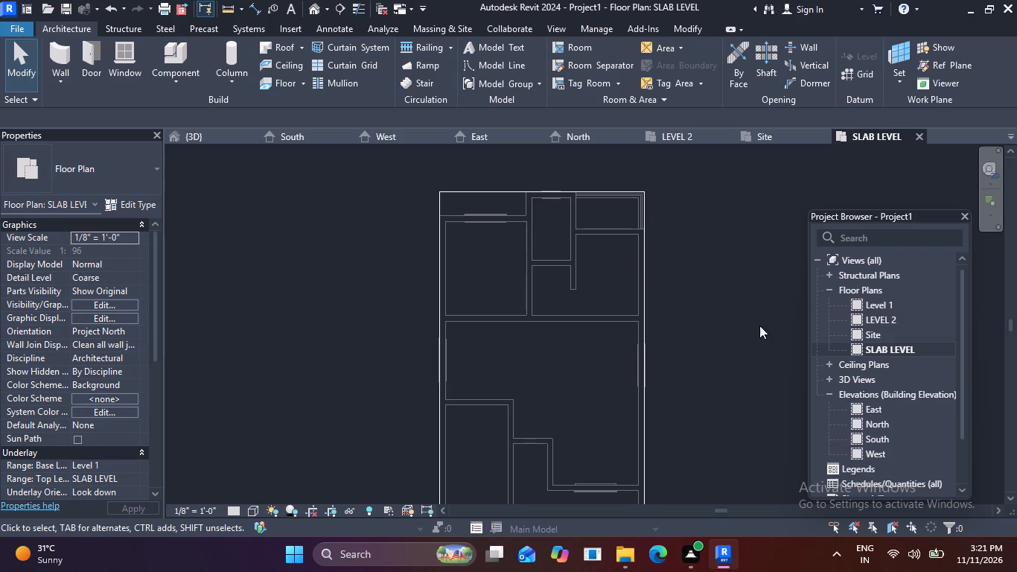
In the North elevation, add a level 10'-0" above SLAB LEVEL, with its ends aligned to the existing level lines.
{"action": "double_click", "coordinate": [861, 419]}
{"action": "scroll", "coordinate": [737, 334], "scroll_direction": "down", "scroll_amount": 2}
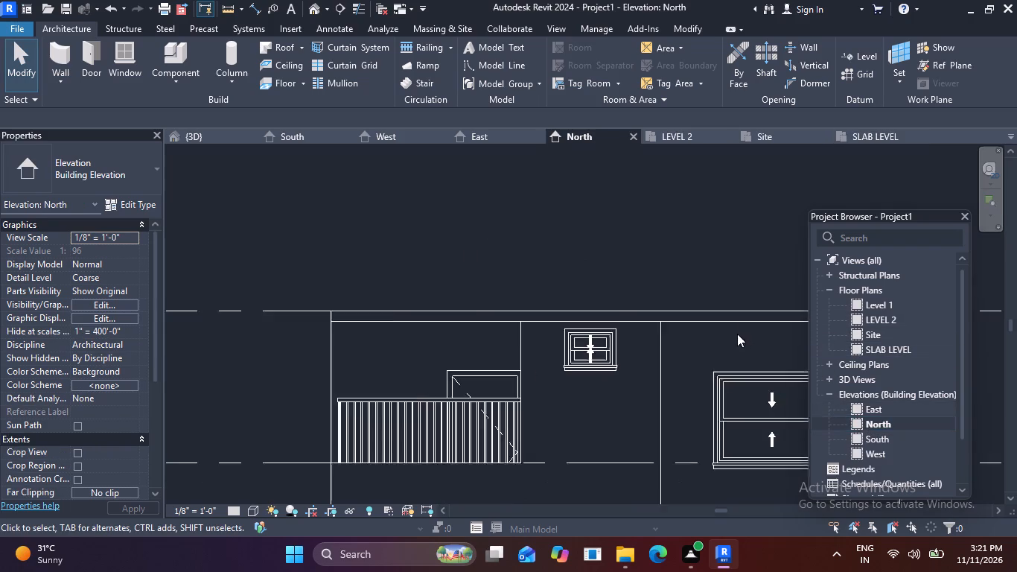
{"action": "scroll", "coordinate": [737, 334], "scroll_direction": "down", "scroll_amount": 4}
{"action": "middle_click_drag", "start_coordinate": [689, 363], "coordinate": [497, 305]}
{"action": "scroll", "coordinate": [464, 278], "scroll_direction": "down", "scroll_amount": 3}
{"action": "scroll", "coordinate": [372, 287], "scroll_direction": "down", "scroll_amount": 1}
{"action": "middle_click_drag", "start_coordinate": [417, 299], "coordinate": [734, 422]}
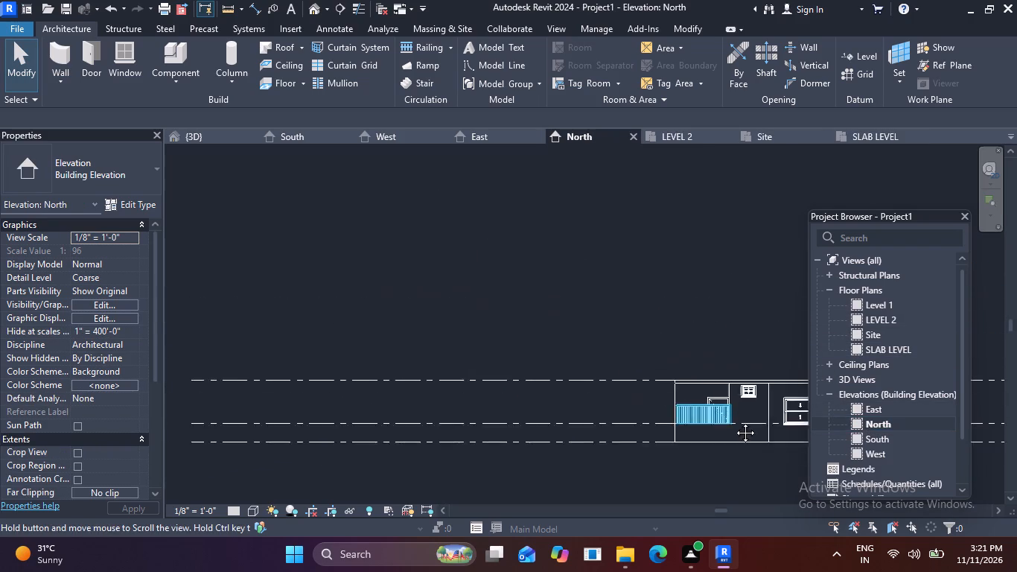
{"action": "middle_click_drag", "start_coordinate": [734, 422], "coordinate": [739, 425]}
{"action": "scroll", "coordinate": [344, 317], "scroll_direction": "down", "scroll_amount": 2}
{"action": "middle_click_drag", "start_coordinate": [344, 343], "coordinate": [522, 380]}
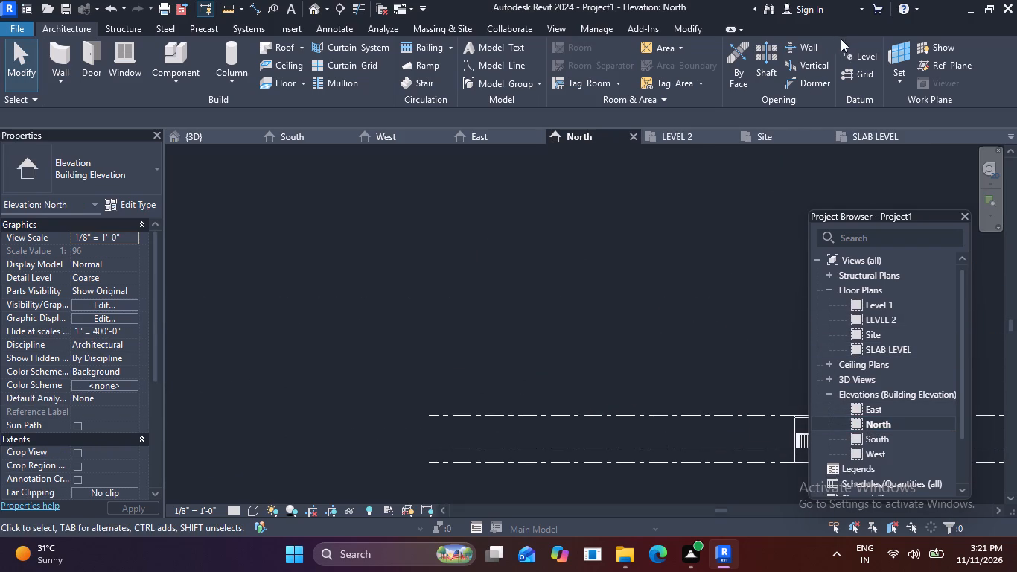
{"action": "left_click", "coordinate": [862, 63]}
{"action": "scroll", "coordinate": [468, 385], "scroll_direction": "up", "scroll_amount": 2}
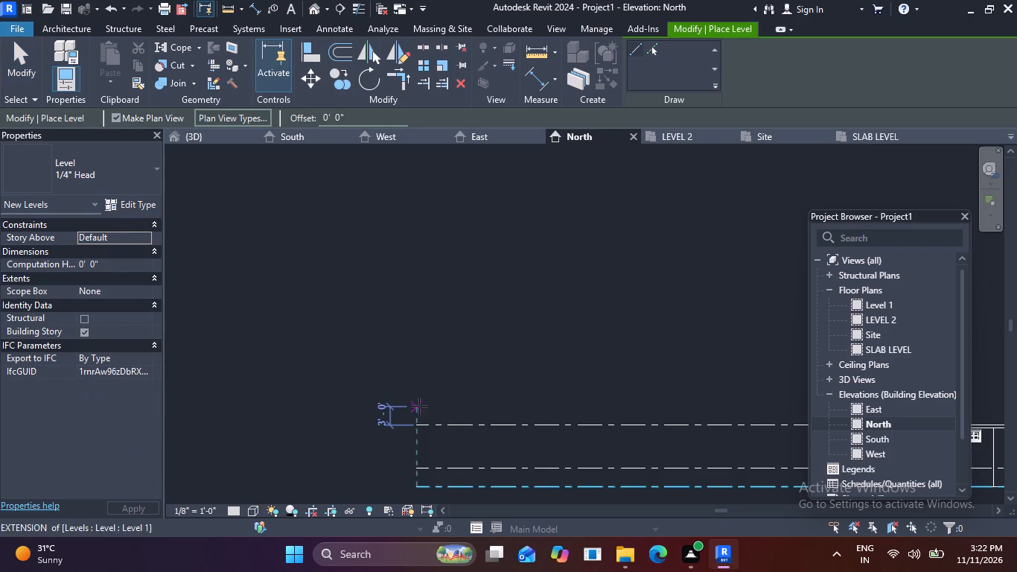
{"action": "left_click", "coordinate": [427, 363]}
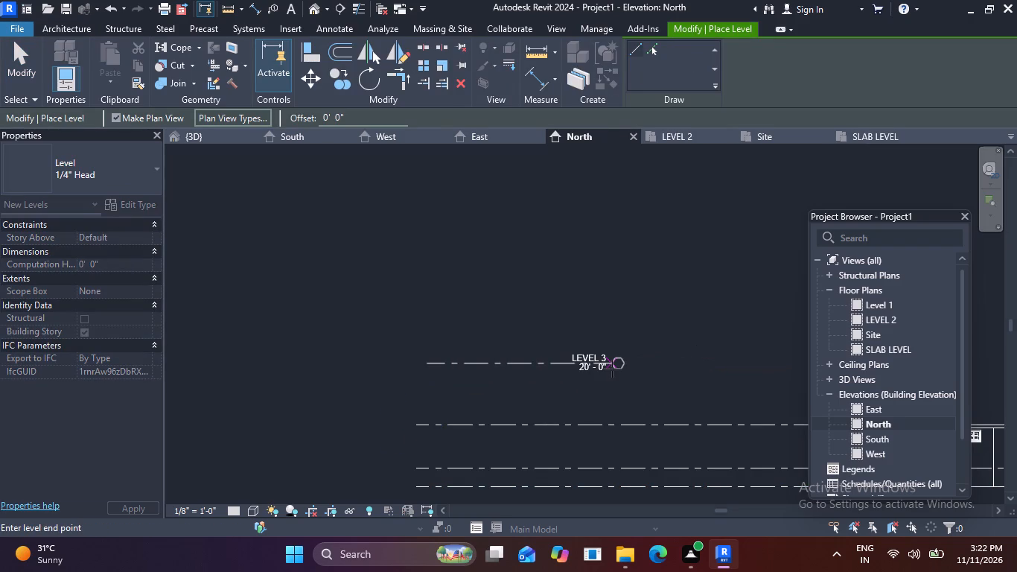
{"action": "key", "text": "Escape"}
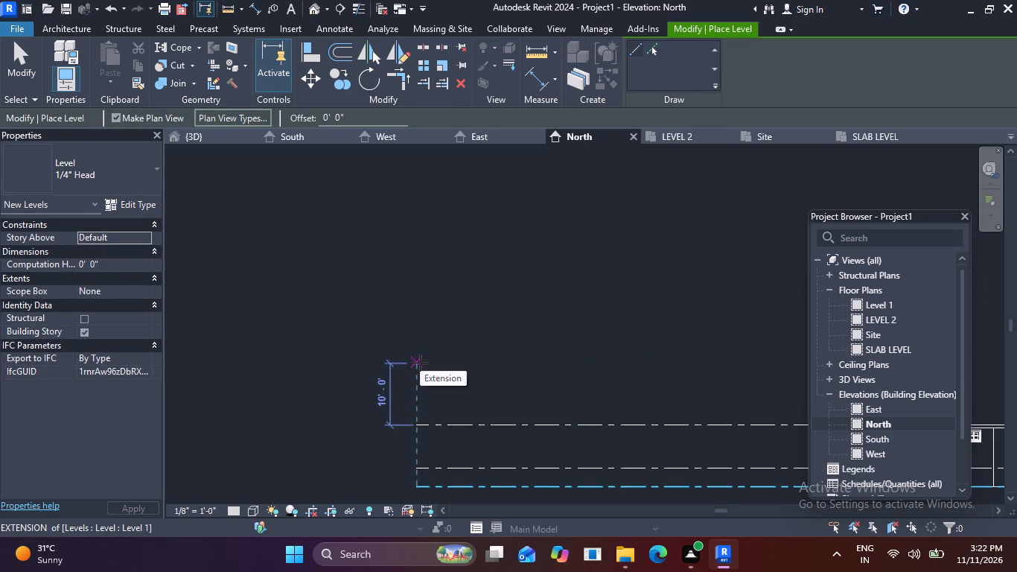
{"action": "left_click", "coordinate": [420, 363]}
{"action": "scroll", "coordinate": [631, 348], "scroll_direction": "down", "scroll_amount": 3}
{"action": "middle_click_drag", "start_coordinate": [631, 348], "coordinate": [360, 318]}
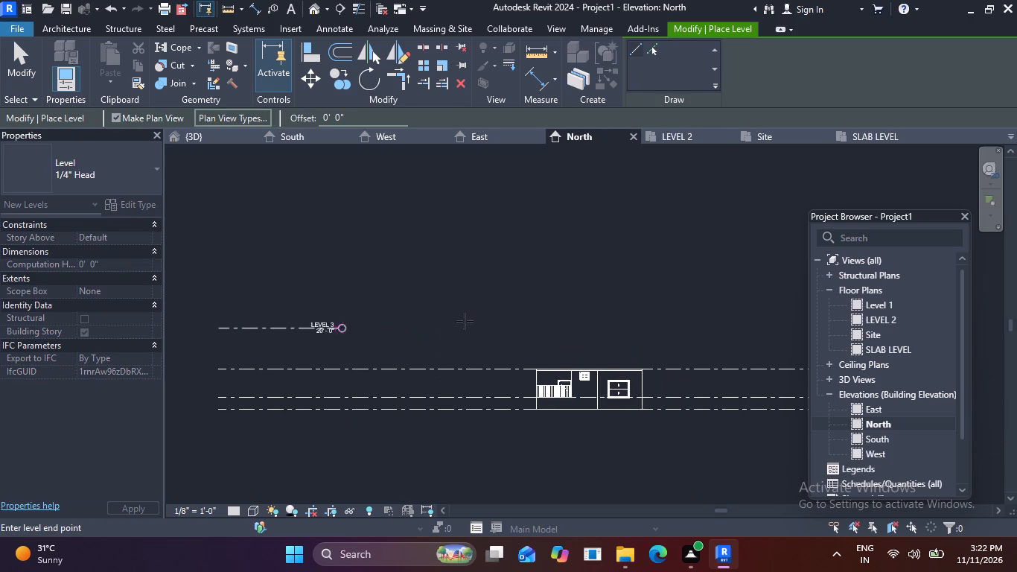
{"action": "middle_click_drag", "start_coordinate": [564, 311], "coordinate": [383, 282]}
{"action": "scroll", "coordinate": [662, 307], "scroll_direction": "up", "scroll_amount": 3}
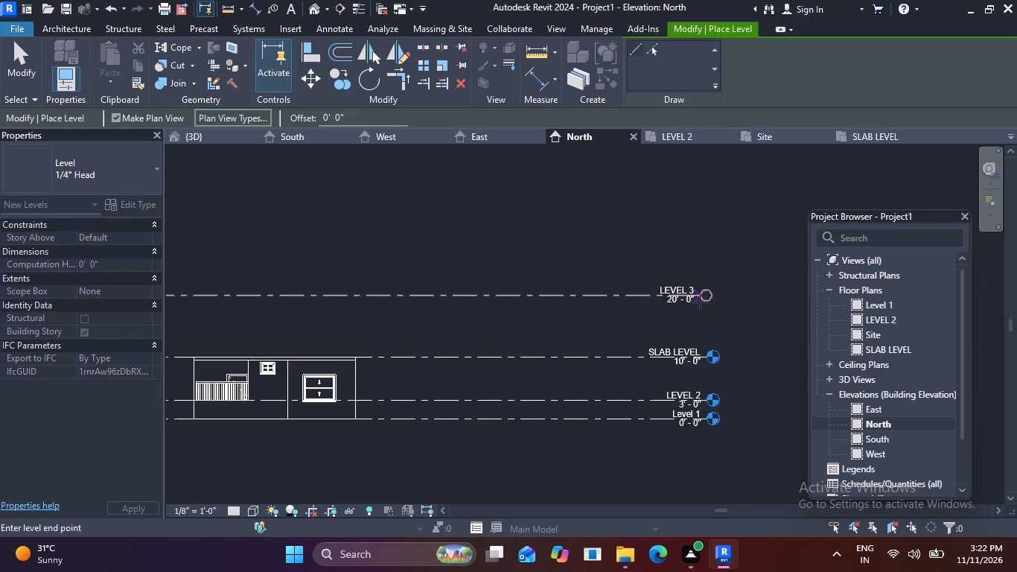
{"action": "left_click", "coordinate": [710, 302]}
{"action": "key", "text": "Escape"}
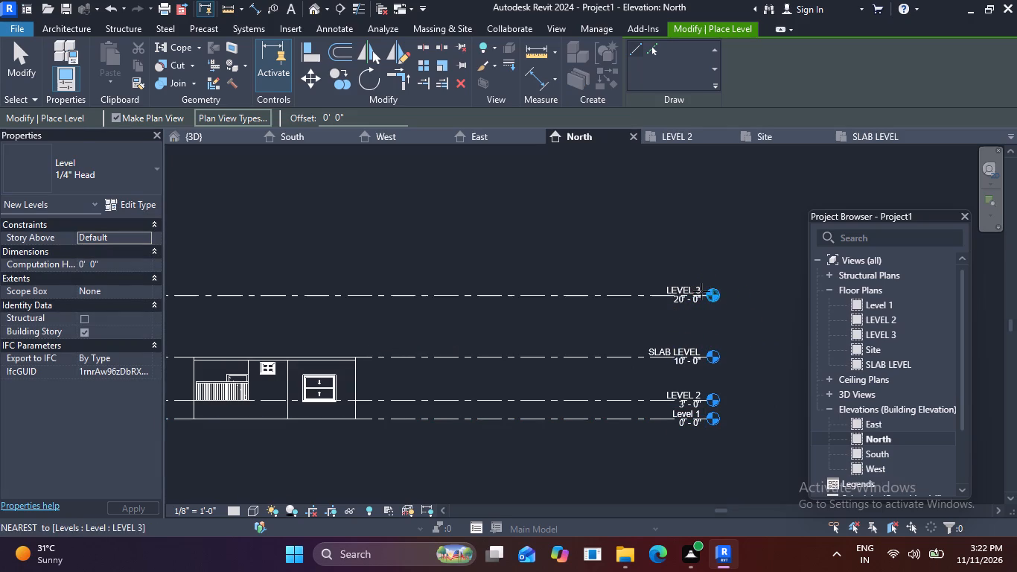
{"action": "key", "text": "Escape"}
Rename the new top level as FIRST FLOOR, together with its corresponding plan views.
{"action": "scroll", "coordinate": [694, 290], "scroll_direction": "up", "scroll_amount": 4}
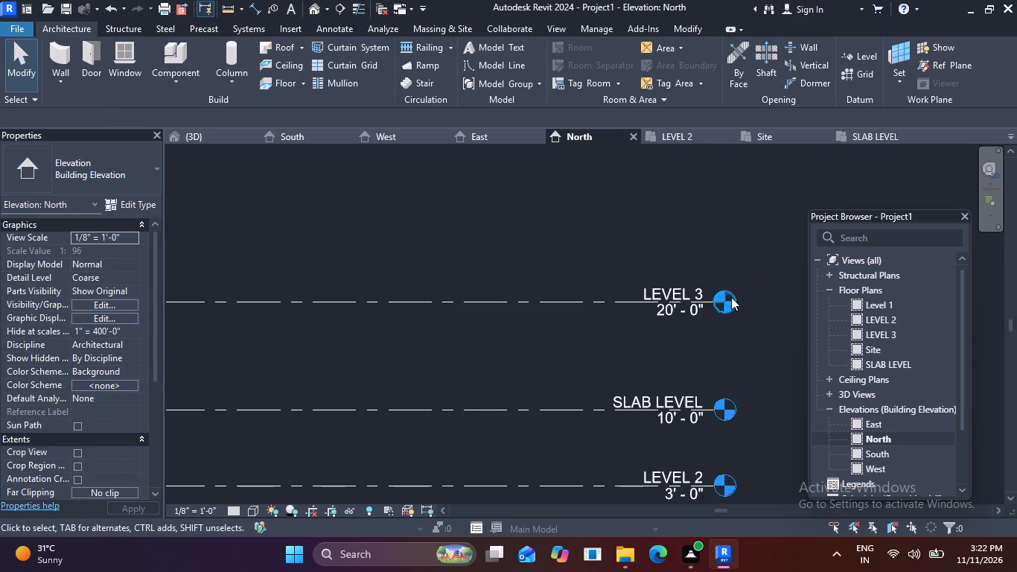
{"action": "scroll", "coordinate": [677, 290], "scroll_direction": "down", "scroll_amount": 2}
{"action": "middle_click_drag", "start_coordinate": [674, 299], "coordinate": [664, 355]}
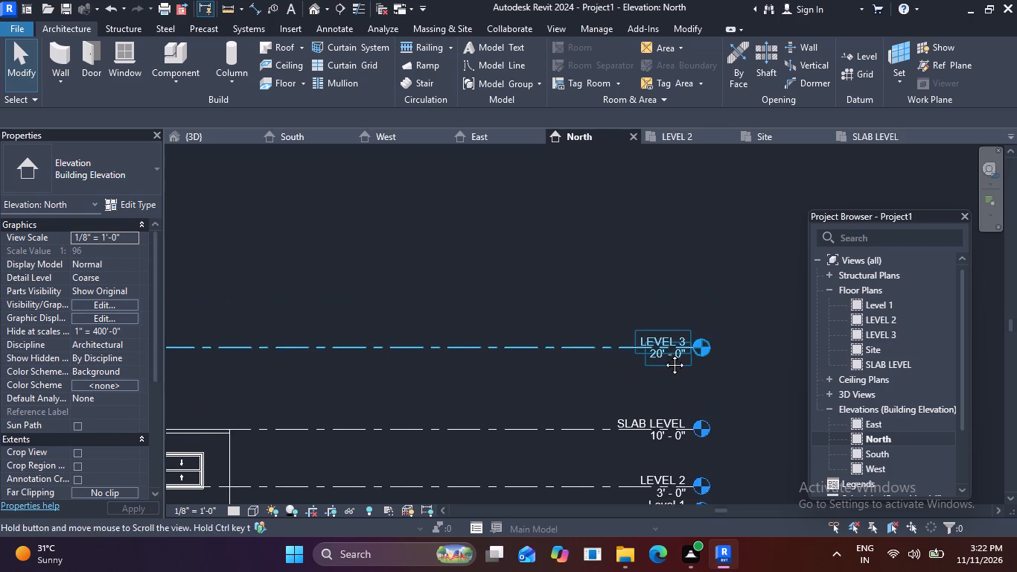
{"action": "scroll", "coordinate": [648, 337], "scroll_direction": "up", "scroll_amount": 4}
{"action": "double_click", "coordinate": [668, 349]}
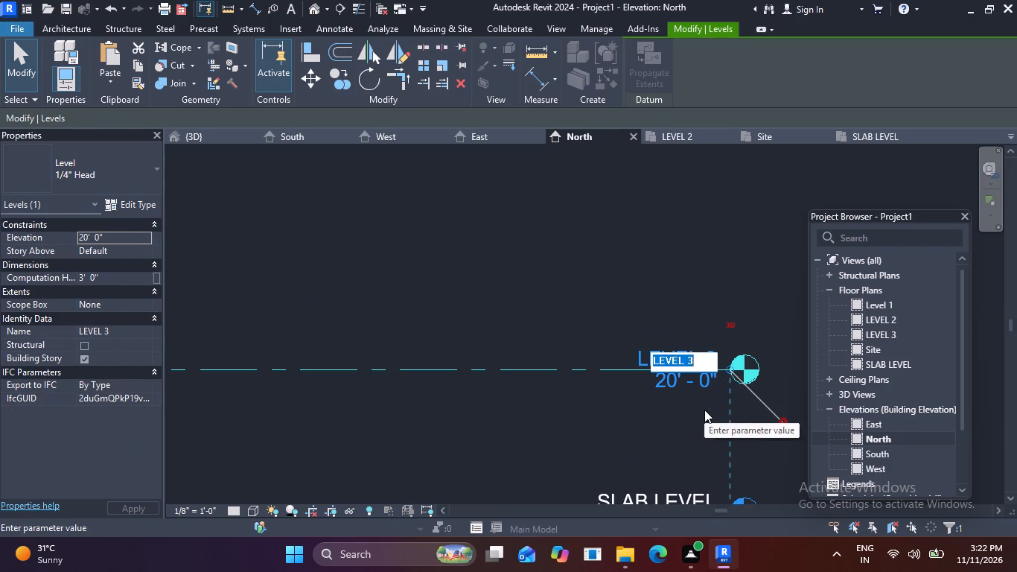
{"action": "key", "text": "BackSpace"}
{"action": "type", "text": "FIR"}
{"action": "type", "text": "ST"}
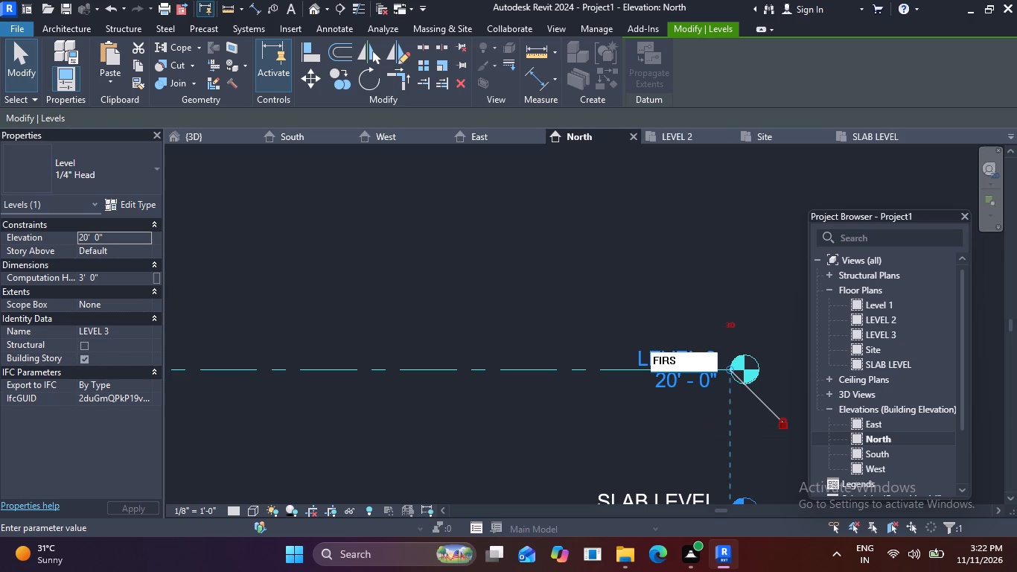
{"action": "key", "text": "space"}
{"action": "type", "text": "FLOOR"}
{"action": "left_click", "coordinate": [623, 288]}
{"action": "left_click", "coordinate": [562, 267]}
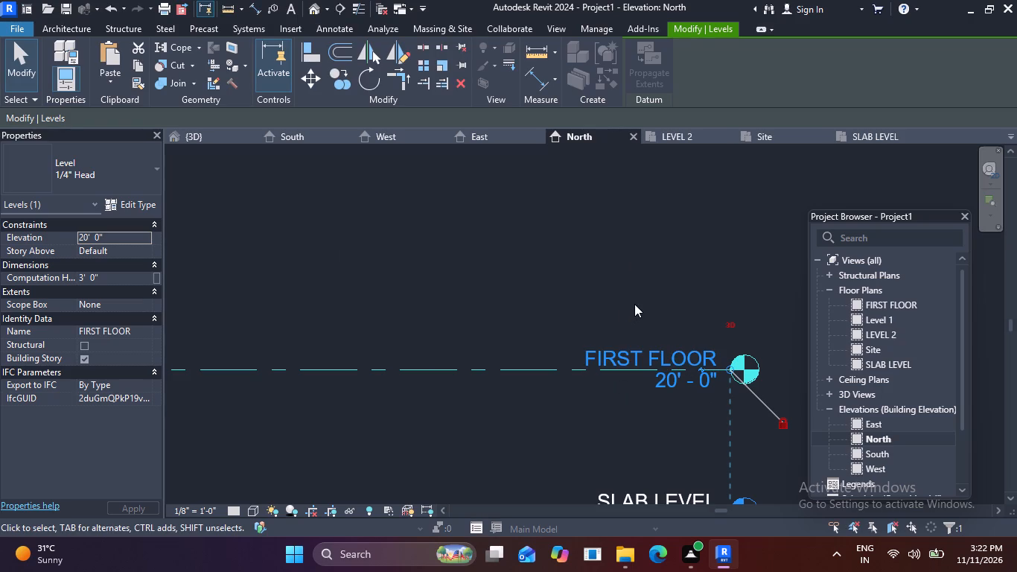
Examine the house and its slab against the level lines in the North elevation.
{"action": "scroll", "coordinate": [641, 299], "scroll_direction": "down", "scroll_amount": 10}
{"action": "middle_click_drag", "start_coordinate": [546, 355], "coordinate": [615, 355]}
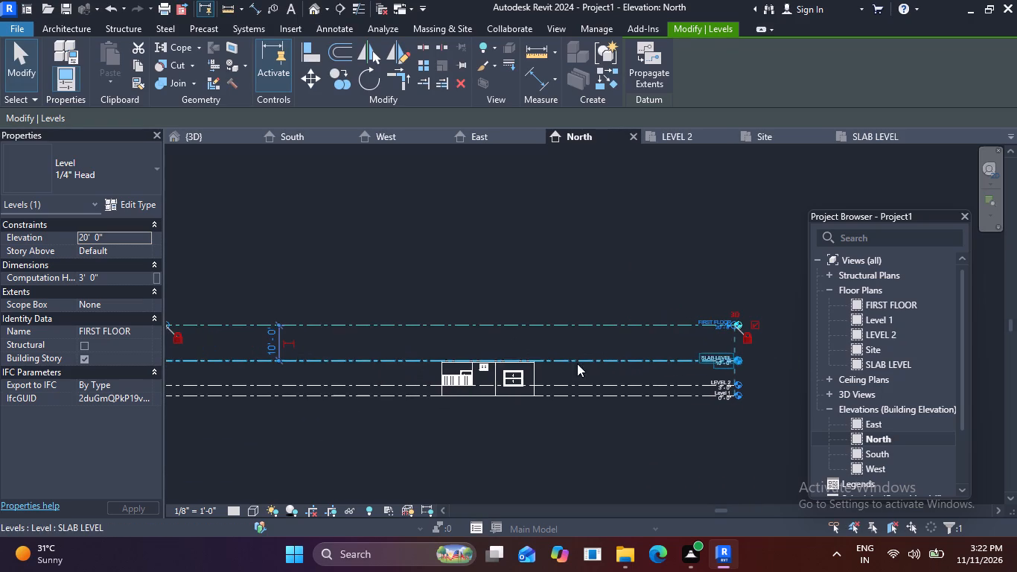
{"action": "middle_click_drag", "start_coordinate": [383, 364], "coordinate": [510, 355]}
{"action": "key", "text": "Escape"}
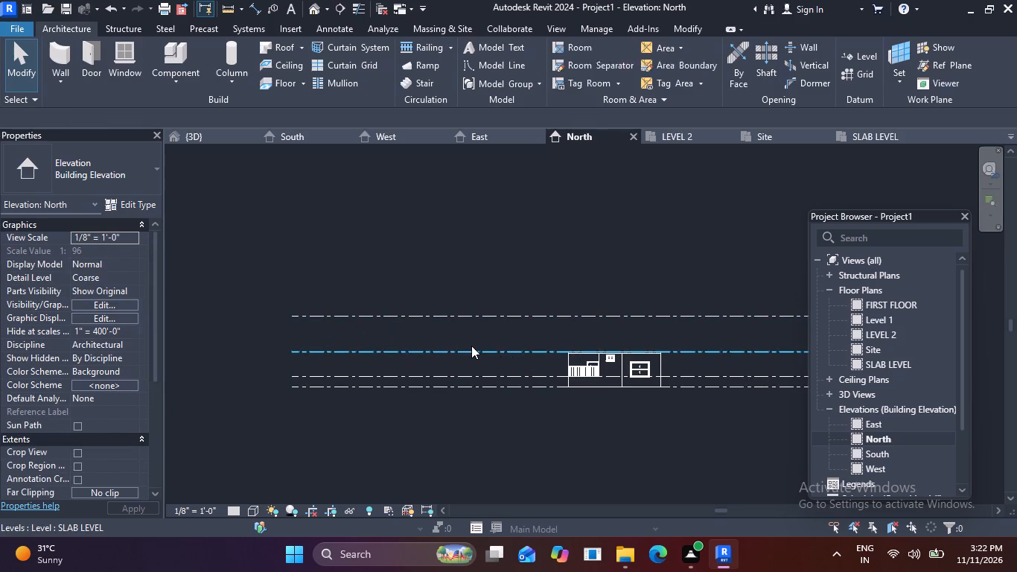
{"action": "middle_click_drag", "start_coordinate": [597, 373], "coordinate": [541, 374]}
{"action": "scroll", "coordinate": [557, 356], "scroll_direction": "up", "scroll_amount": 11}
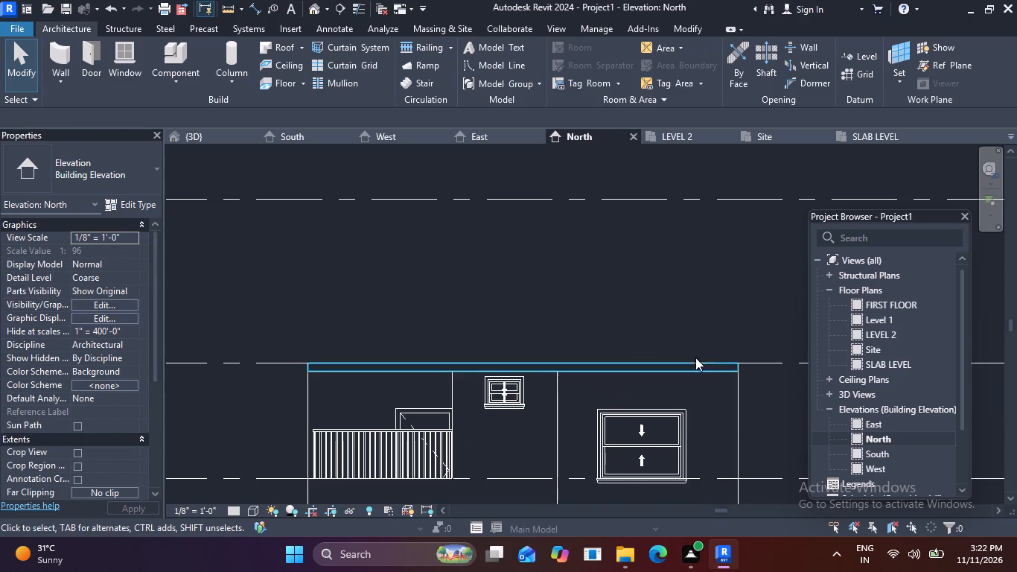
{"action": "middle_click_drag", "start_coordinate": [695, 357], "coordinate": [670, 314]}
{"action": "scroll", "coordinate": [669, 311], "scroll_direction": "up", "scroll_amount": 1}
{"action": "scroll", "coordinate": [644, 352], "scroll_direction": "down", "scroll_amount": 2}
{"action": "middle_click_drag", "start_coordinate": [651, 380], "coordinate": [660, 315]}
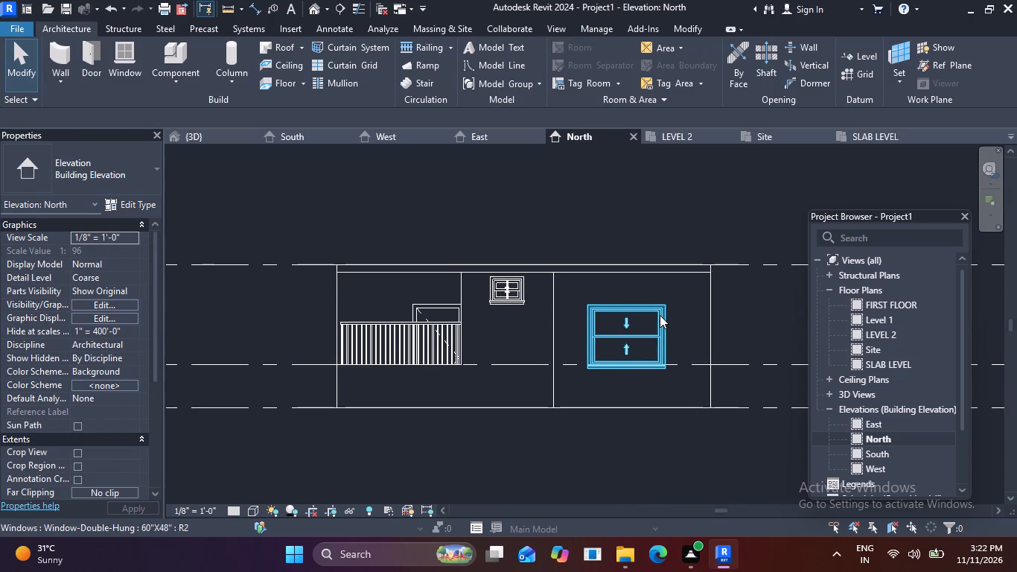
{"action": "scroll", "coordinate": [630, 317], "scroll_direction": "up", "scroll_amount": 2}
{"action": "scroll", "coordinate": [523, 306], "scroll_direction": "down", "scroll_amount": 2}
{"action": "middle_click_drag", "start_coordinate": [582, 322], "coordinate": [704, 342]}
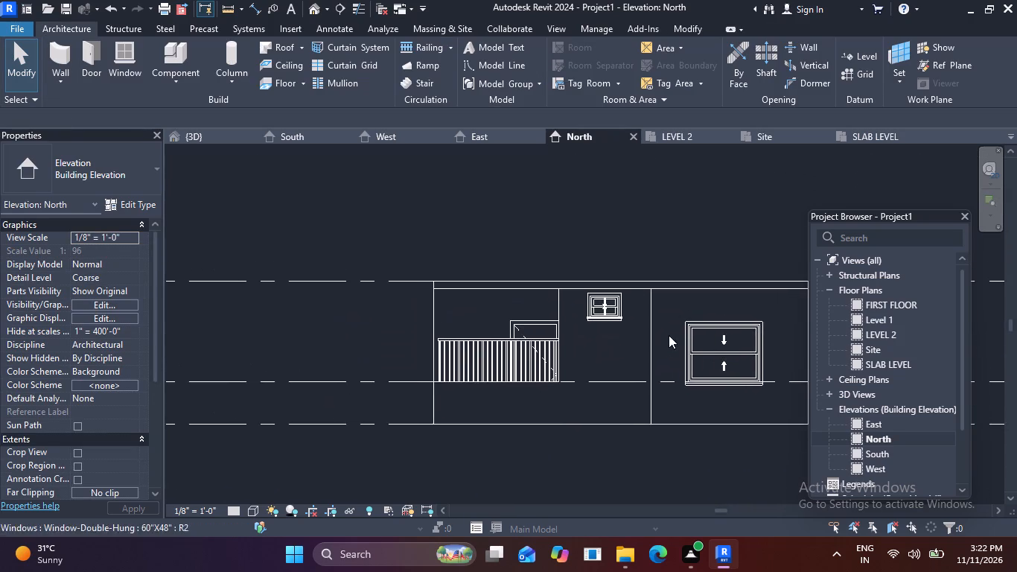
{"action": "scroll", "coordinate": [660, 332], "scroll_direction": "down", "scroll_amount": 4}
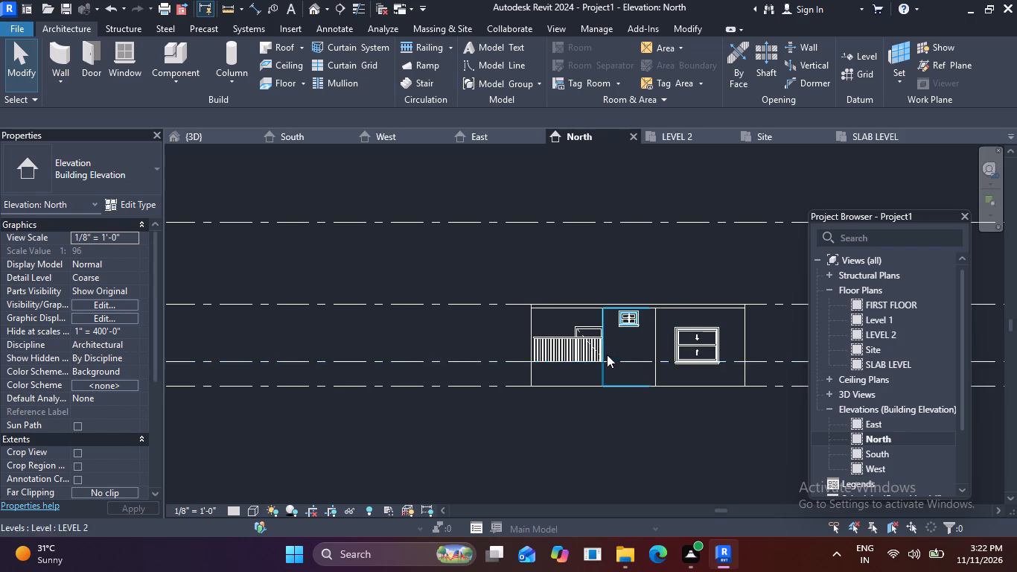
{"action": "scroll", "coordinate": [591, 352], "scroll_direction": "down", "scroll_amount": 2}
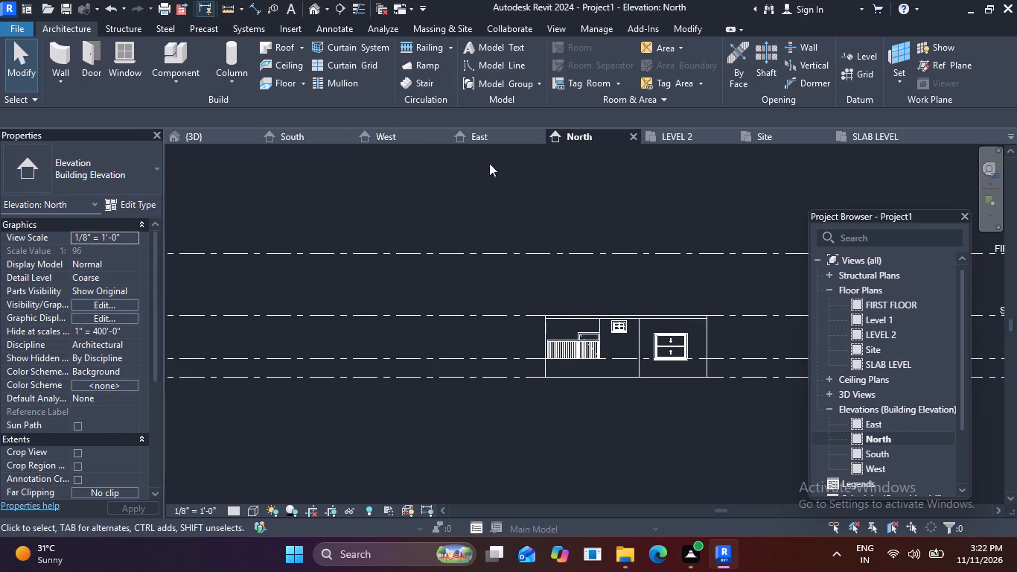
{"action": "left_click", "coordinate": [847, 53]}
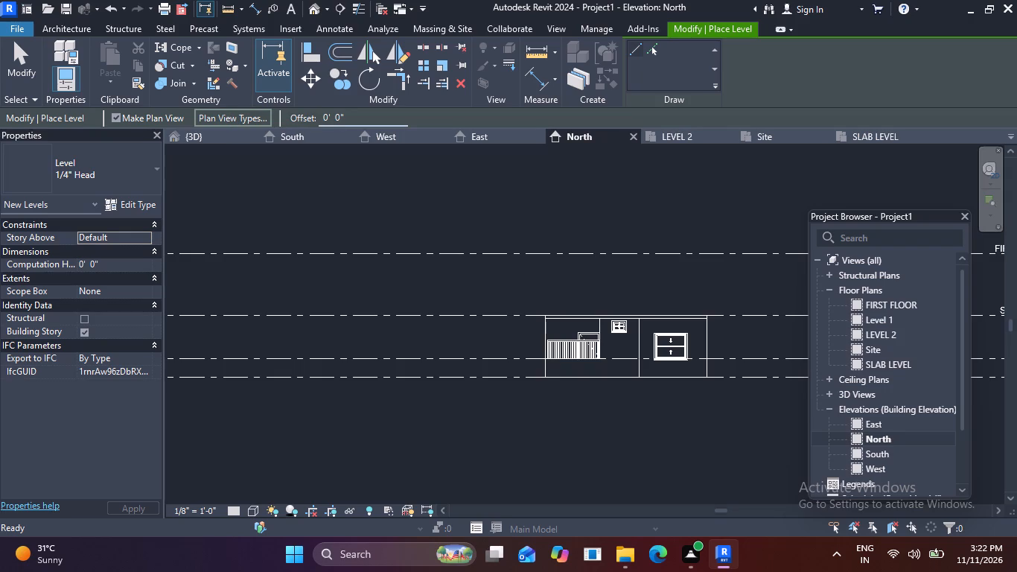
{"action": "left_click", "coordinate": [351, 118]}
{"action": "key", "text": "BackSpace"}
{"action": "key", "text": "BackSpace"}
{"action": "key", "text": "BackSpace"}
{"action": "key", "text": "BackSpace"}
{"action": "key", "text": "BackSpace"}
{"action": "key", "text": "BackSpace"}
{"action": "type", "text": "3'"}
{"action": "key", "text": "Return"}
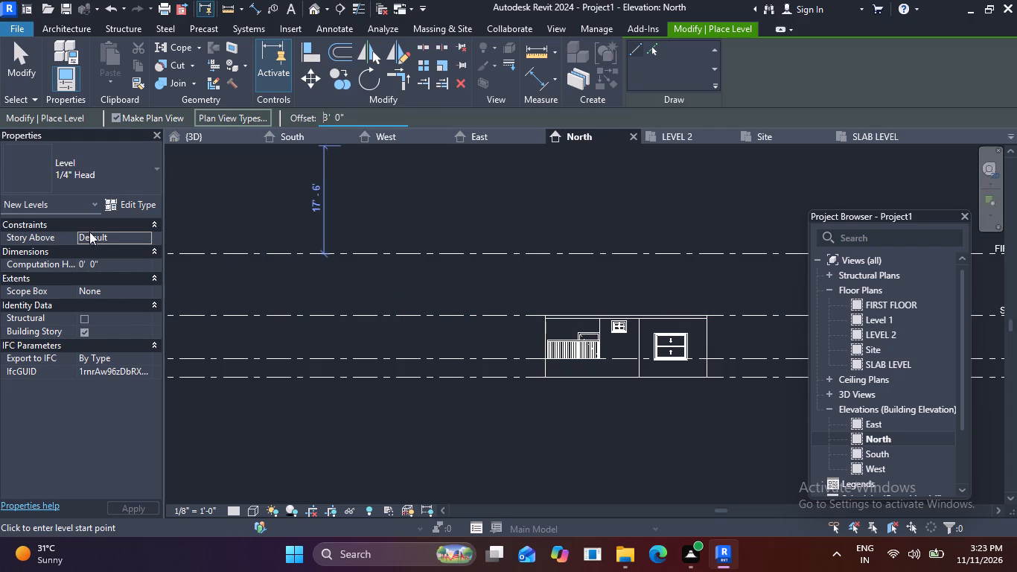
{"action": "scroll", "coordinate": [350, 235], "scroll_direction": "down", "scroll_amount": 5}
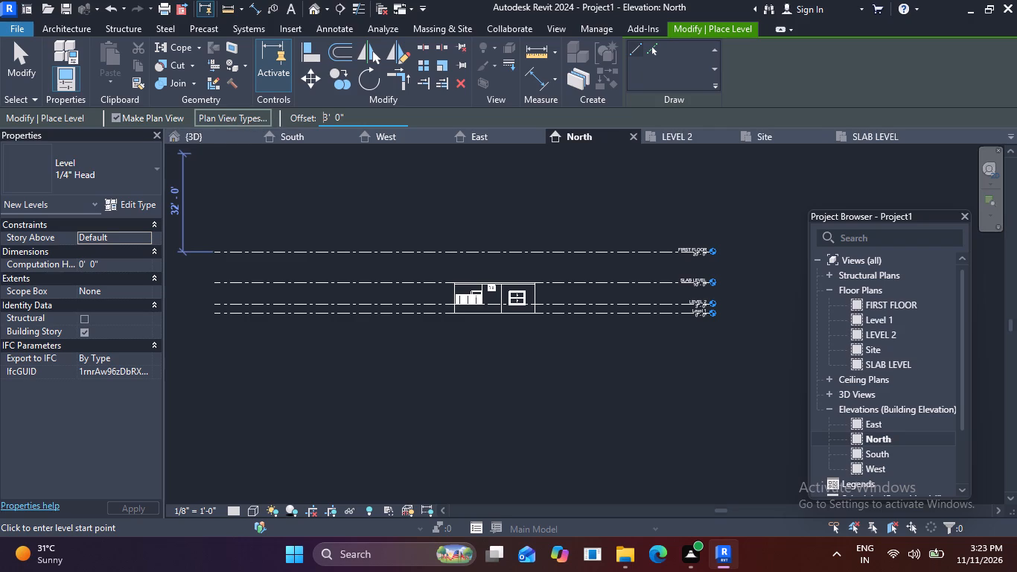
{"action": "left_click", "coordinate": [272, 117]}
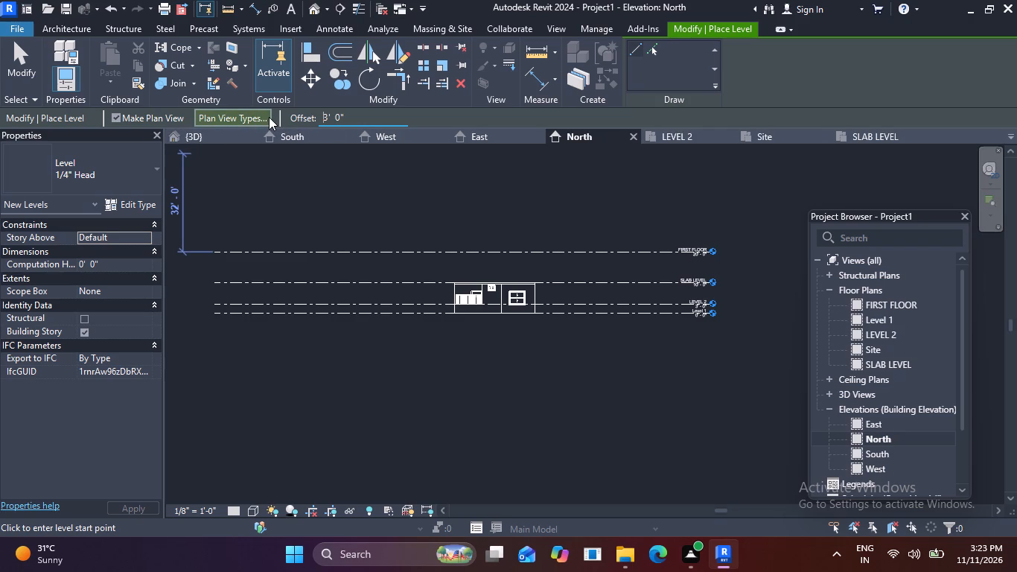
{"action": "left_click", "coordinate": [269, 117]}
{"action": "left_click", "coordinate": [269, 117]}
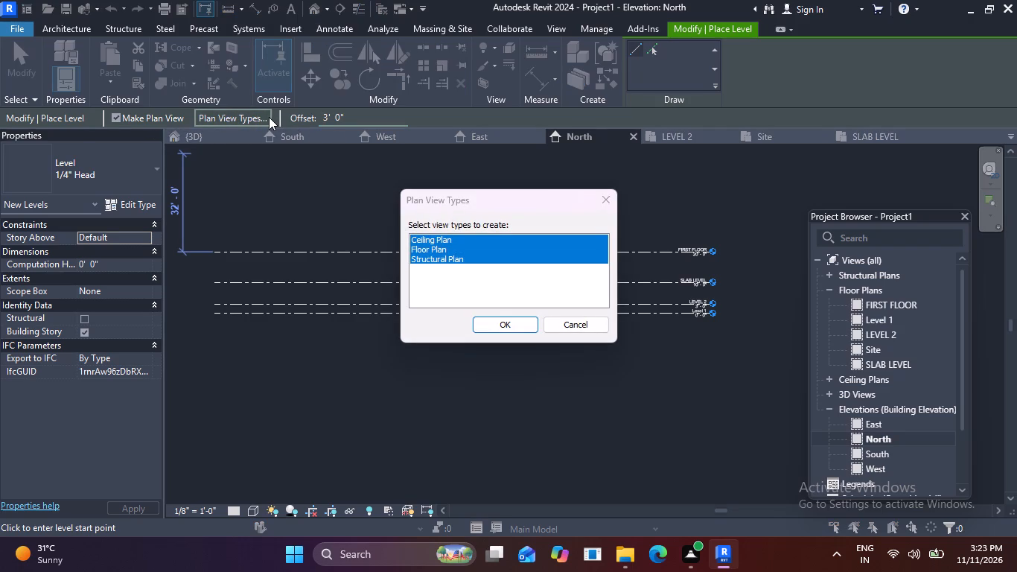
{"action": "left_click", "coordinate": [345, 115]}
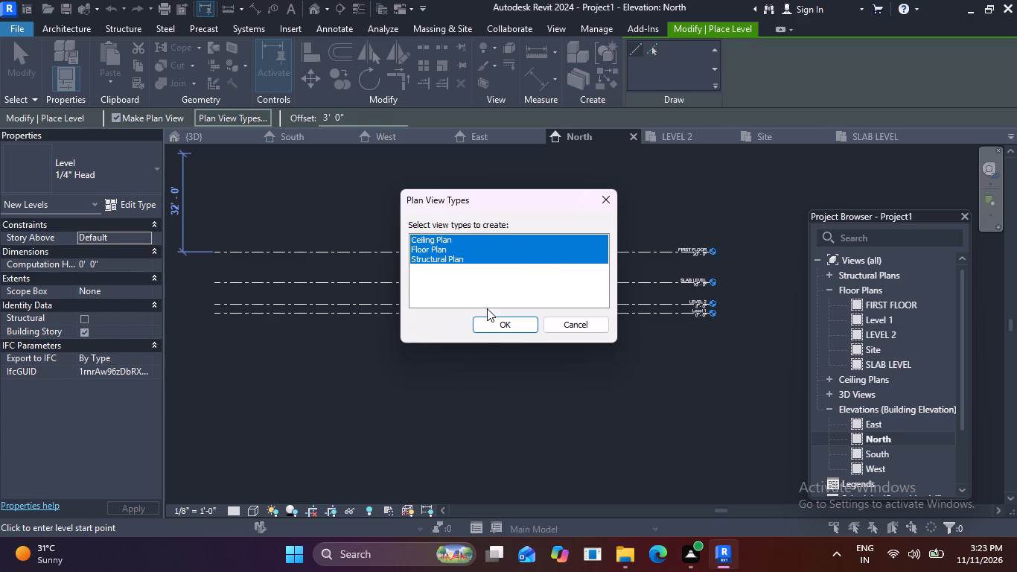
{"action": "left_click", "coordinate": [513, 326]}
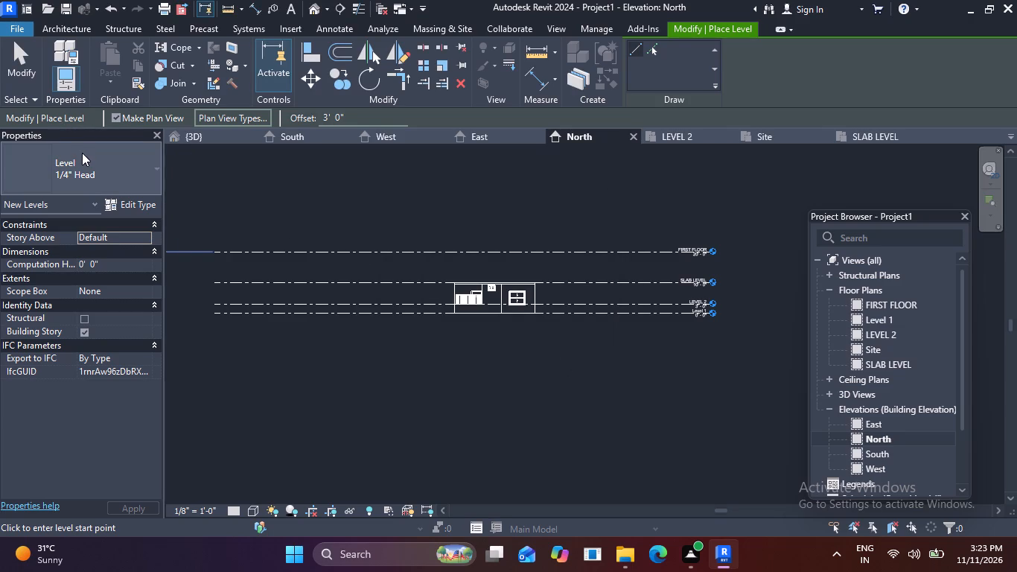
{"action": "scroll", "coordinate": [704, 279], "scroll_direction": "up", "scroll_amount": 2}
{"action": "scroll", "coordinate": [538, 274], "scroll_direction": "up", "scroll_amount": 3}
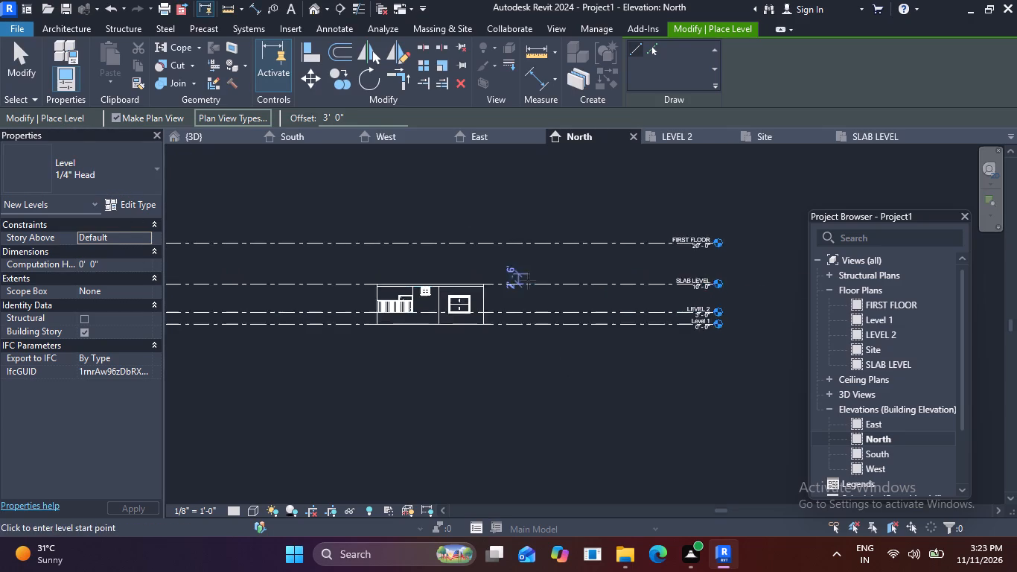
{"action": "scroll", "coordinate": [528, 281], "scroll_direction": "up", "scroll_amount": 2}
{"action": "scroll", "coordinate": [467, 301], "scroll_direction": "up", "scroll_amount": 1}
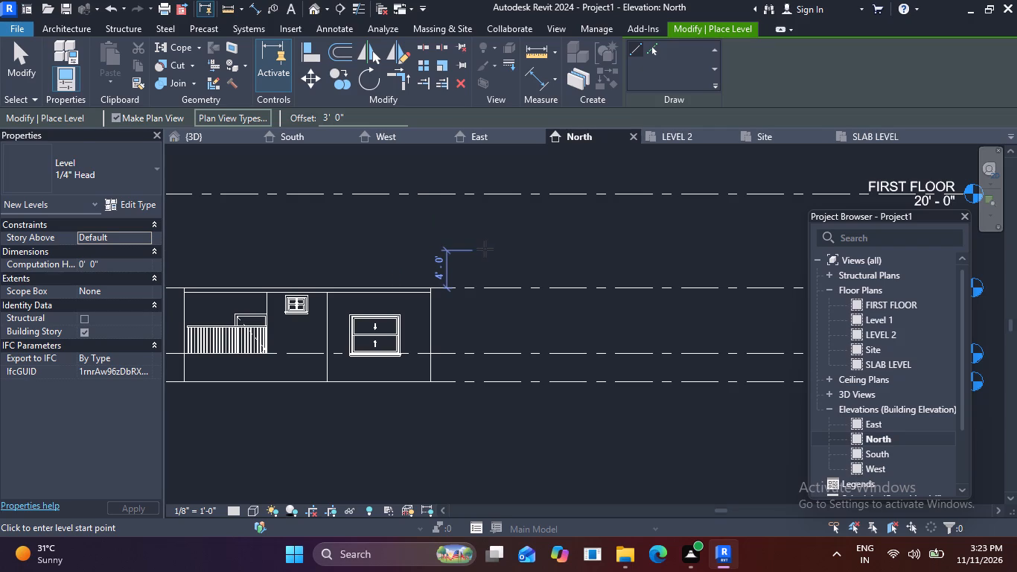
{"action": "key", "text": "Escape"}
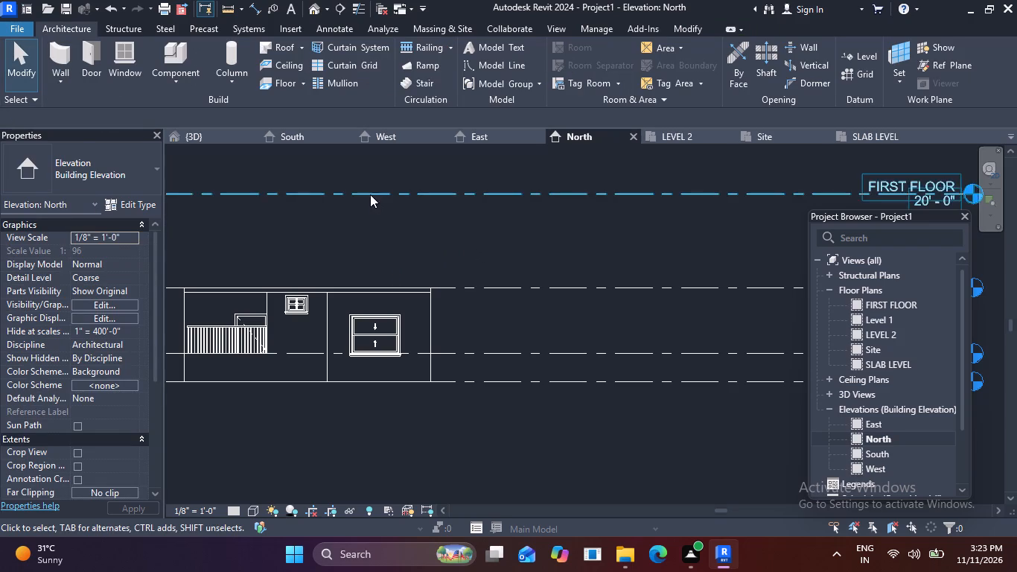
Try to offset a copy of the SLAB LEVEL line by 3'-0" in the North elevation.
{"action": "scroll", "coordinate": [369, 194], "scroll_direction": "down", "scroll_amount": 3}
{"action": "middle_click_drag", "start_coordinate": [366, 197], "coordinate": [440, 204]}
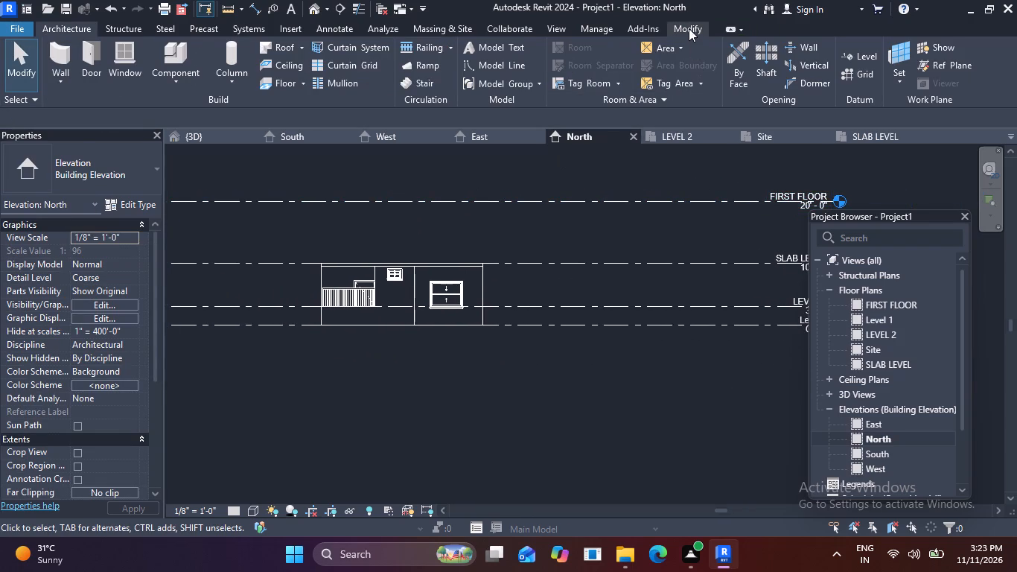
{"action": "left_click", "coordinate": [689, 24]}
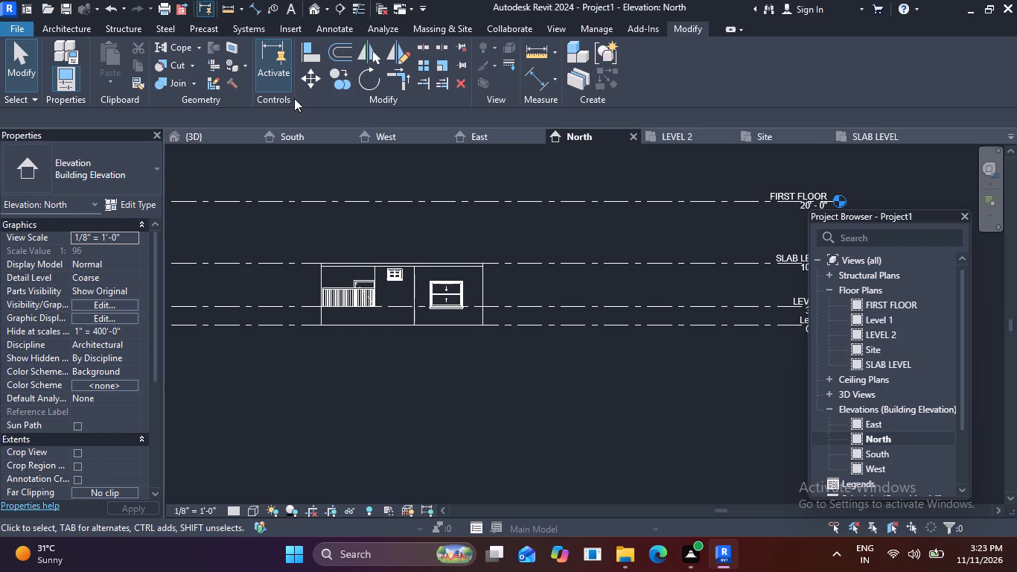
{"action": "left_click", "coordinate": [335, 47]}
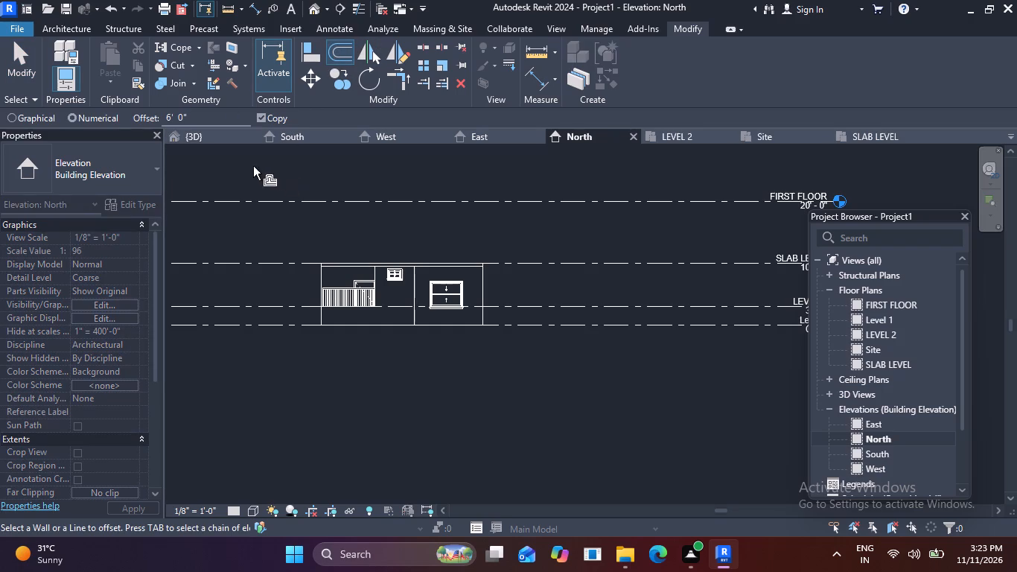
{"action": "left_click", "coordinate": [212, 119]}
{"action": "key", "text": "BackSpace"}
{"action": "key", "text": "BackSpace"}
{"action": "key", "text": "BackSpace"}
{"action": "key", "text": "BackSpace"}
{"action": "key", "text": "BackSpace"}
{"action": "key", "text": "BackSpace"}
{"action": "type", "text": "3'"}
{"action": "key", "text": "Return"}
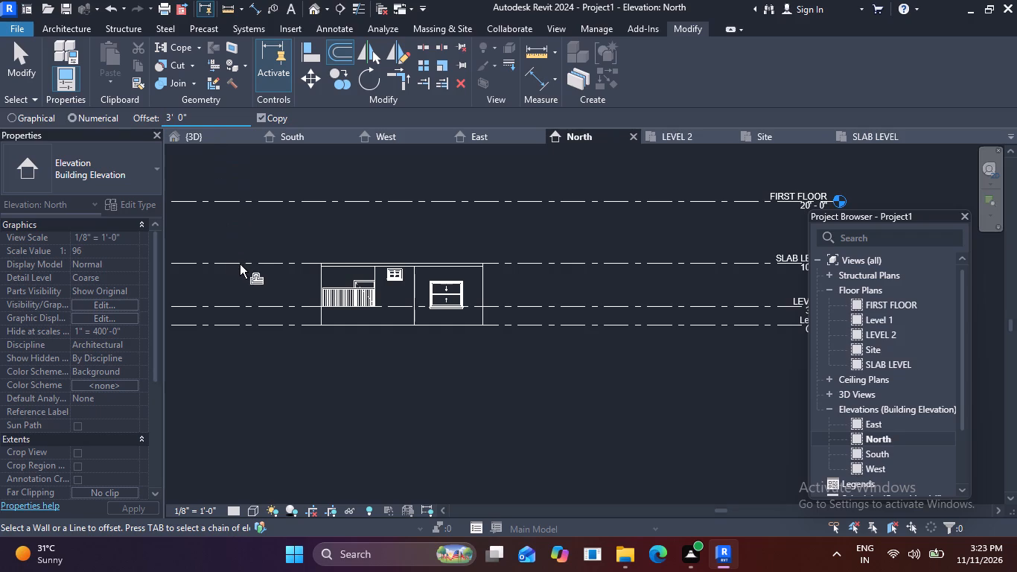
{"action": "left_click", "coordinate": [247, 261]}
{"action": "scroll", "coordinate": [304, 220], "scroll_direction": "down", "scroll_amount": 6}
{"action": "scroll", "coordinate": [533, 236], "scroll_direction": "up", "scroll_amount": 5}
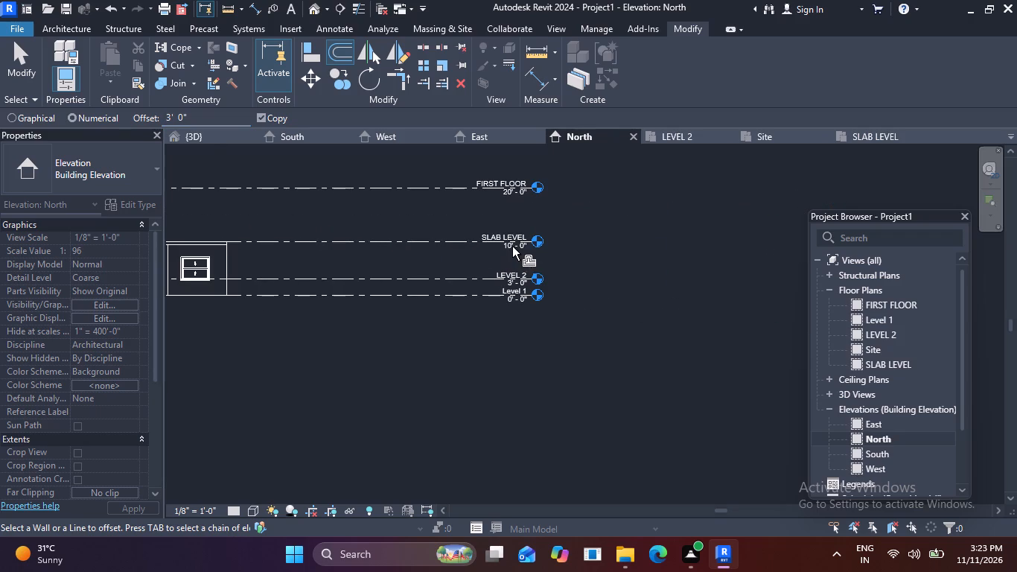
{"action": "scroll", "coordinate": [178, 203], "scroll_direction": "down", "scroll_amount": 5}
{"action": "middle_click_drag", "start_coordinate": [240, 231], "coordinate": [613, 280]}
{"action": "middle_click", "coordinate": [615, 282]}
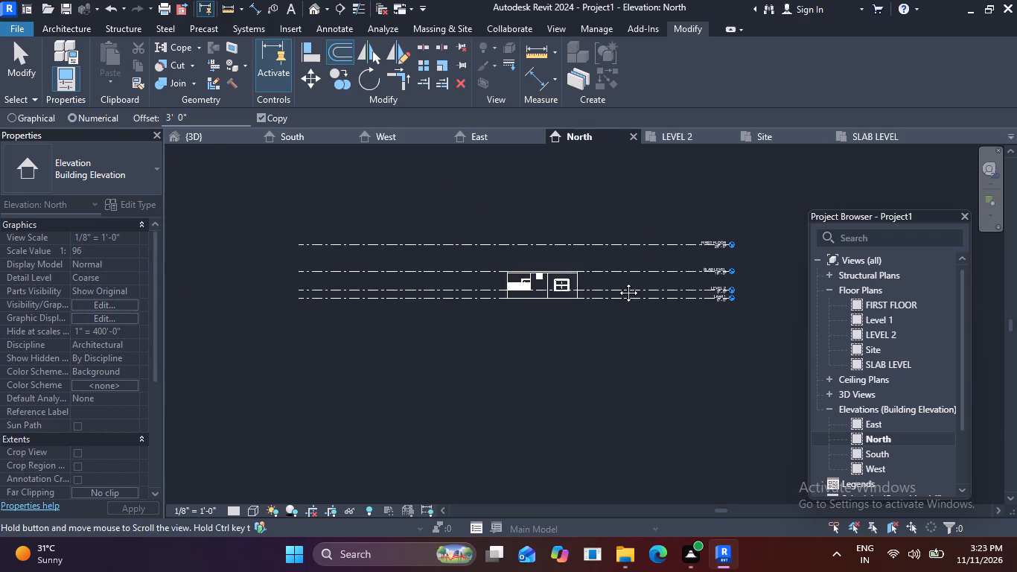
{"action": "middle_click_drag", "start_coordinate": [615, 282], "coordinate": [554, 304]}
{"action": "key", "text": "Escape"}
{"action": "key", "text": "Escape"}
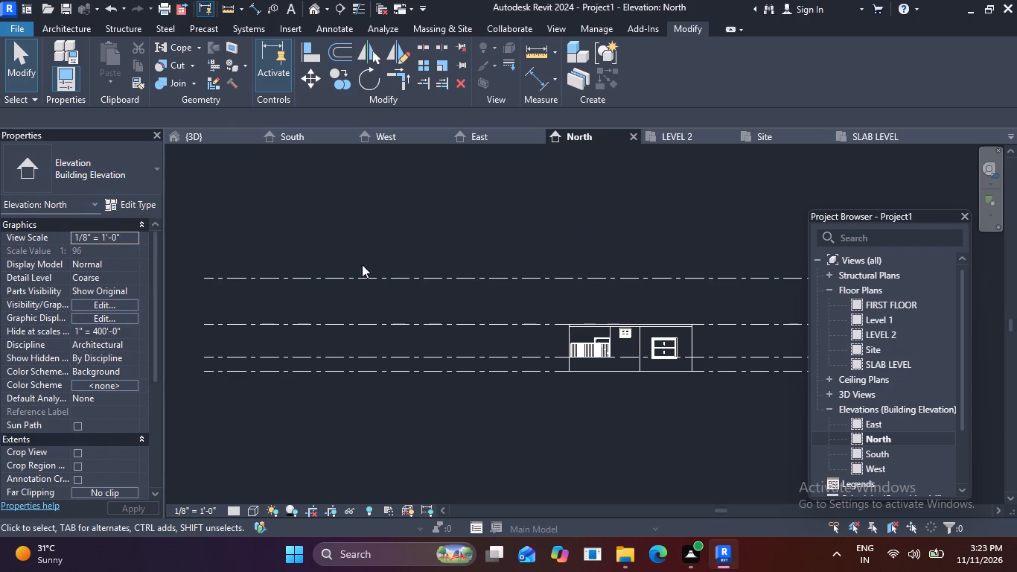
Add a level 3'-0" above SLAB LEVEL, with both ends aligned to the existing level lines.
{"action": "scroll", "coordinate": [599, 339], "scroll_direction": "up", "scroll_amount": 5}
{"action": "middle_click_drag", "start_coordinate": [590, 322], "coordinate": [196, 343]}
{"action": "scroll", "coordinate": [401, 337], "scroll_direction": "down", "scroll_amount": 4}
{"action": "middle_click_drag", "start_coordinate": [500, 357], "coordinate": [500, 359]}
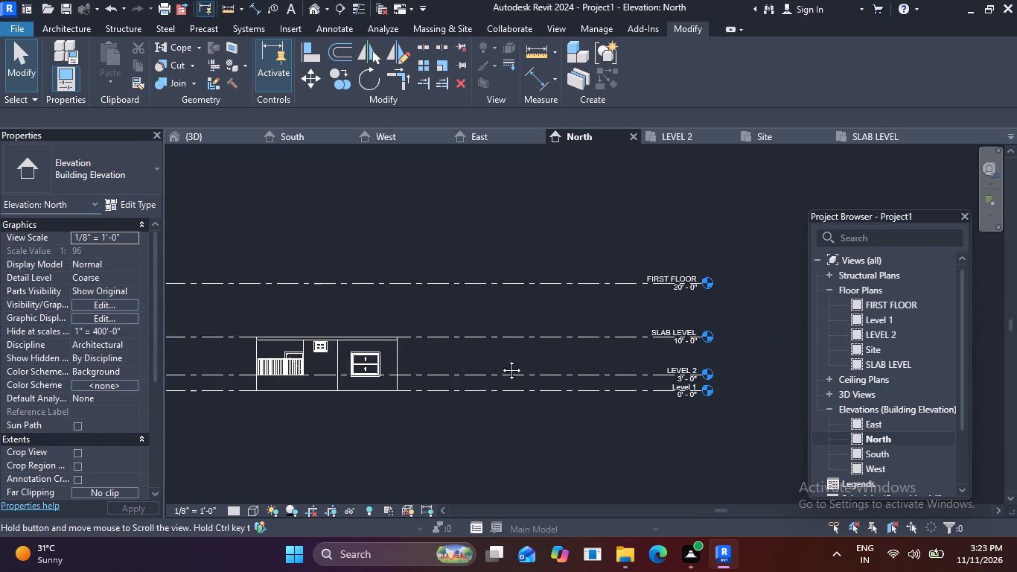
{"action": "middle_click_drag", "start_coordinate": [500, 359], "coordinate": [403, 312]}
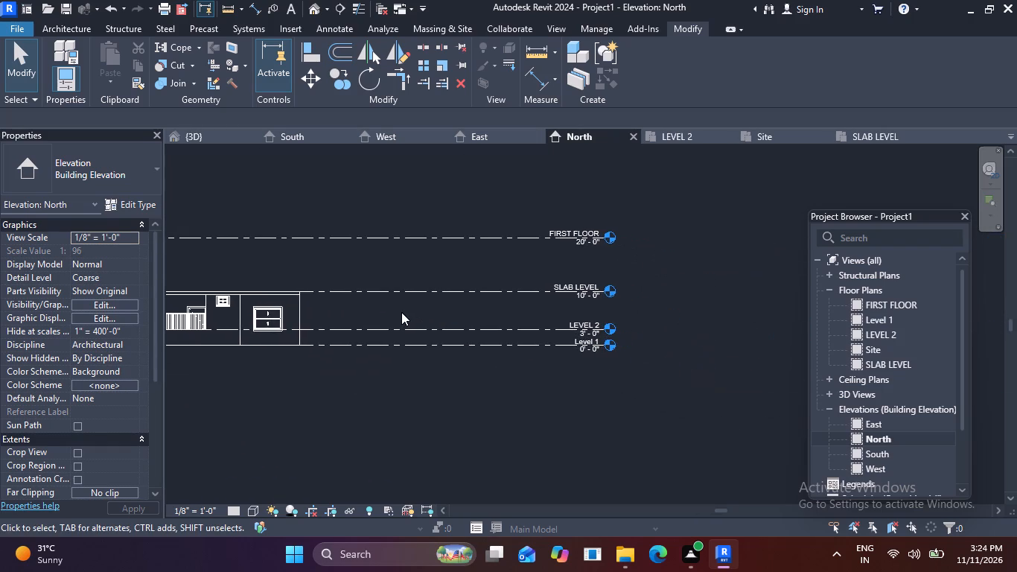
{"action": "scroll", "coordinate": [393, 312], "scroll_direction": "down", "scroll_amount": 4}
{"action": "middle_click_drag", "start_coordinate": [388, 328], "coordinate": [607, 331]}
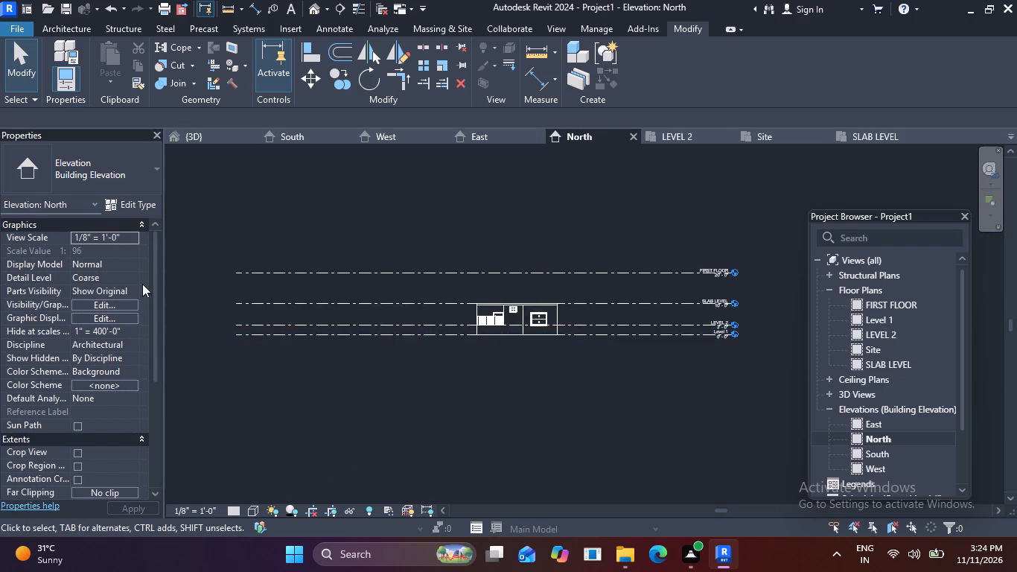
{"action": "scroll", "coordinate": [190, 282], "scroll_direction": "up", "scroll_amount": 2}
{"action": "left_click", "coordinate": [54, 31]}
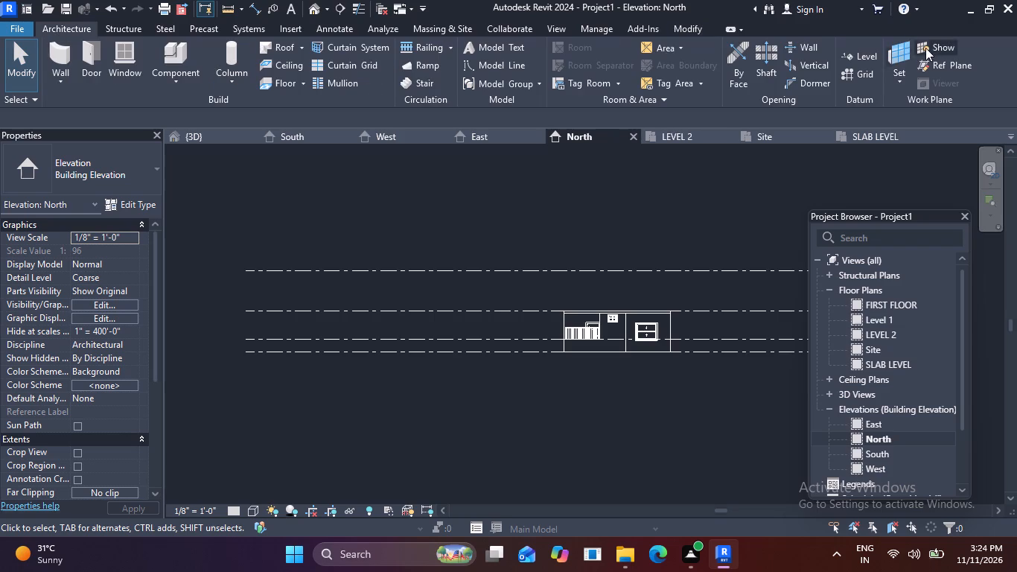
{"action": "left_click", "coordinate": [872, 57]}
{"action": "scroll", "coordinate": [217, 349], "scroll_direction": "up", "scroll_amount": 5}
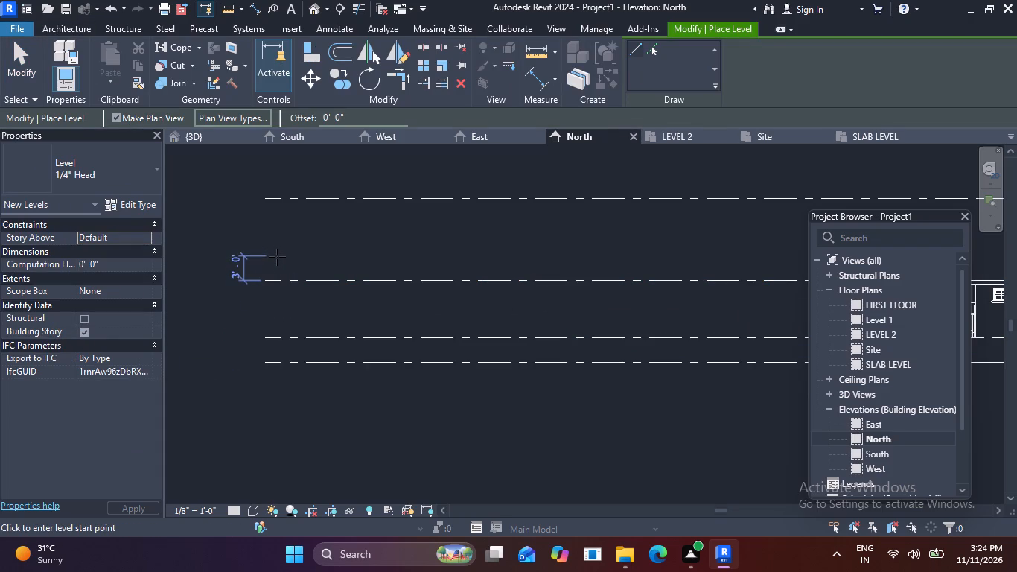
{"action": "left_click", "coordinate": [277, 257]}
{"action": "key", "text": "Escape"}
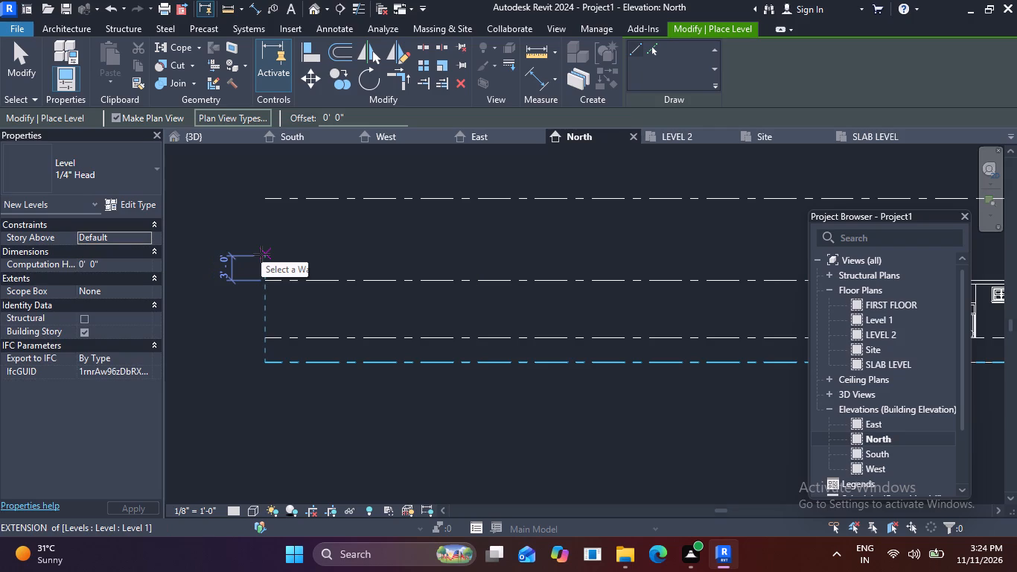
{"action": "left_click", "coordinate": [261, 254]}
{"action": "scroll", "coordinate": [430, 258], "scroll_direction": "down", "scroll_amount": 3}
{"action": "middle_click_drag", "start_coordinate": [439, 263], "coordinate": [240, 244]}
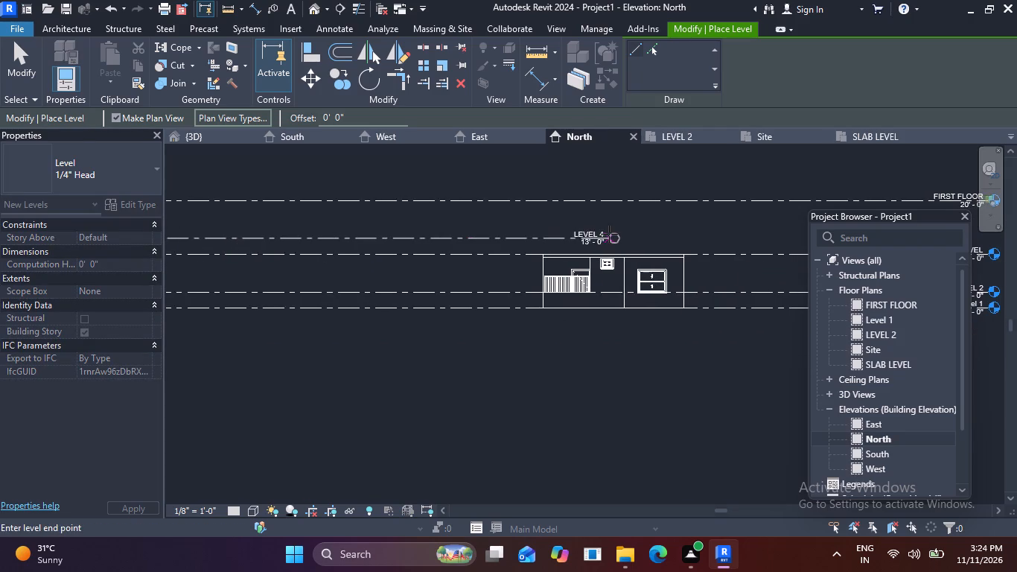
{"action": "middle_click_drag", "start_coordinate": [568, 234], "coordinate": [351, 234]}
{"action": "middle_click_drag", "start_coordinate": [615, 231], "coordinate": [419, 238]}
{"action": "scroll", "coordinate": [584, 217], "scroll_direction": "up", "scroll_amount": 4}
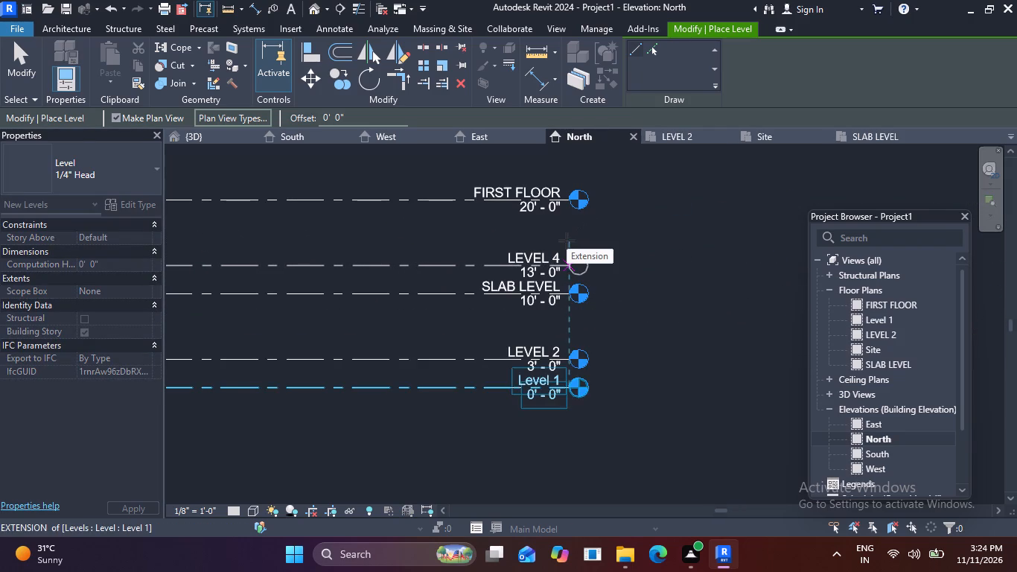
{"action": "left_click", "coordinate": [567, 241]}
{"action": "key", "text": "Escape"}
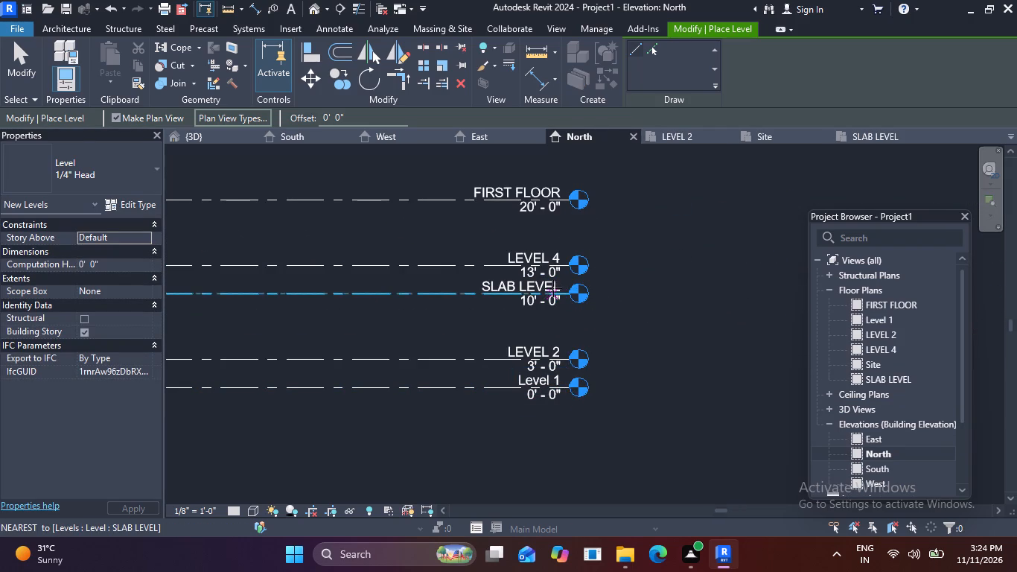
{"action": "scroll", "coordinate": [553, 288], "scroll_direction": "down", "scroll_amount": 2}
{"action": "middle_click_drag", "start_coordinate": [555, 306], "coordinate": [516, 292]}
{"action": "scroll", "coordinate": [498, 252], "scroll_direction": "up", "scroll_amount": 5}
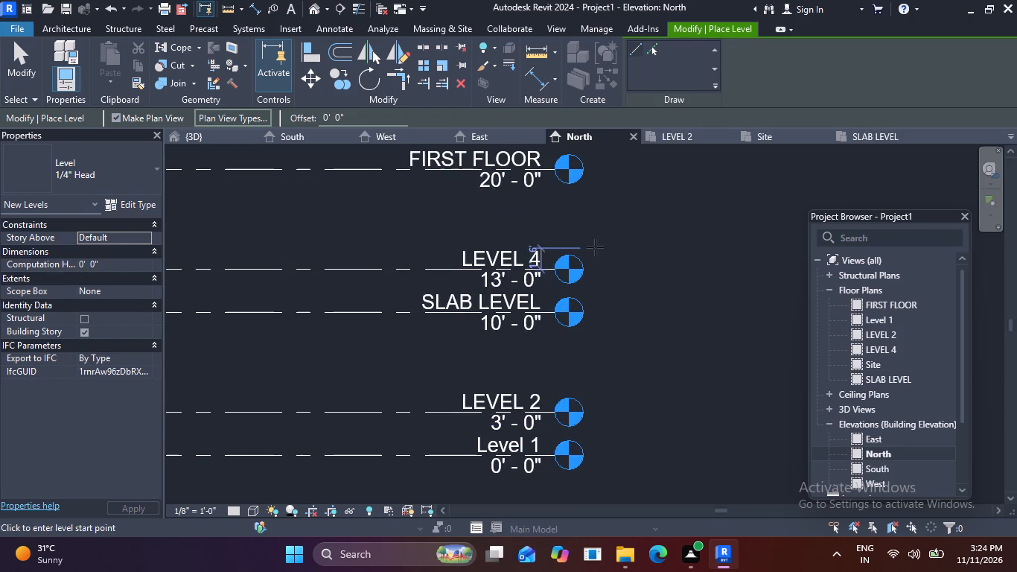
{"action": "key", "text": "Escape"}
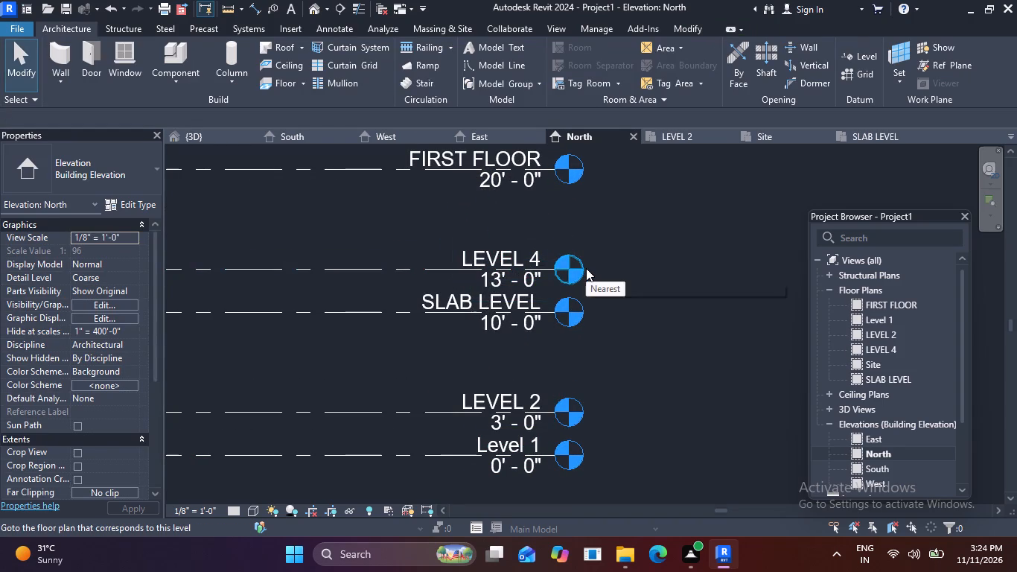
Rename the new level above SLAB LEVEL as FIRST FLOOR PARAPIT, together with its corresponding plan views.
{"action": "scroll", "coordinate": [528, 267], "scroll_direction": "up", "scroll_amount": 4}
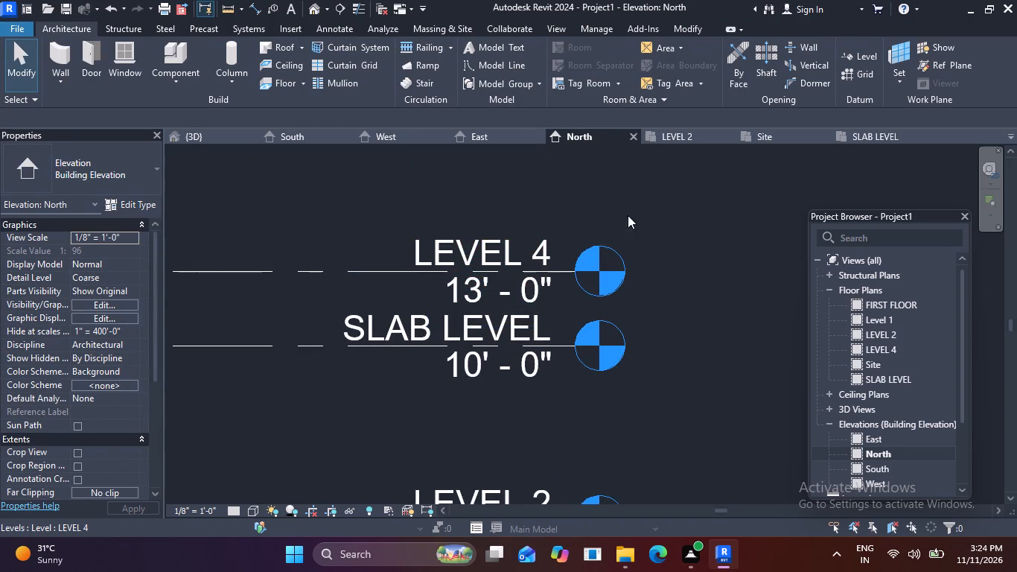
{"action": "left_click", "coordinate": [498, 247]}
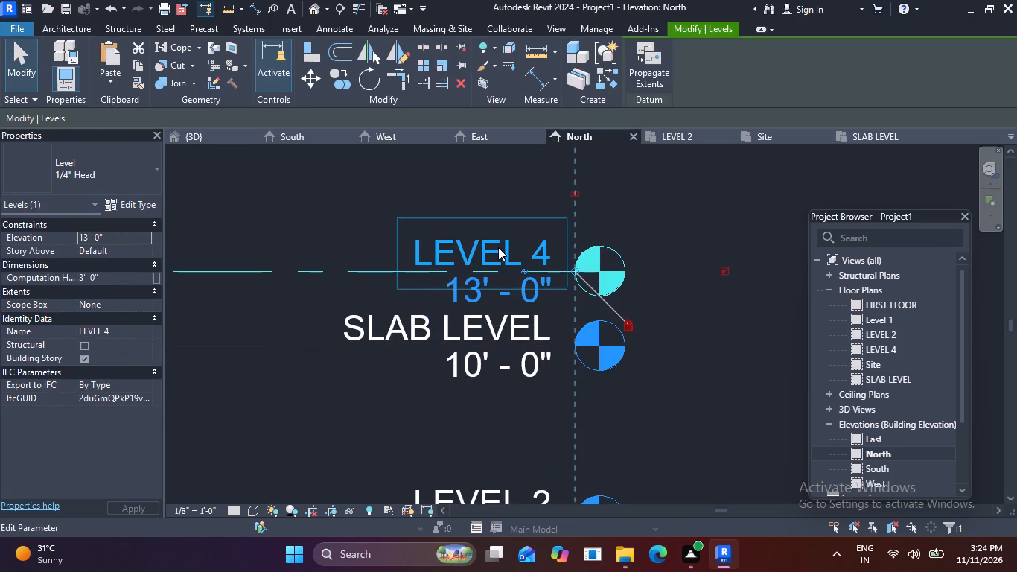
{"action": "left_click", "coordinate": [498, 247]}
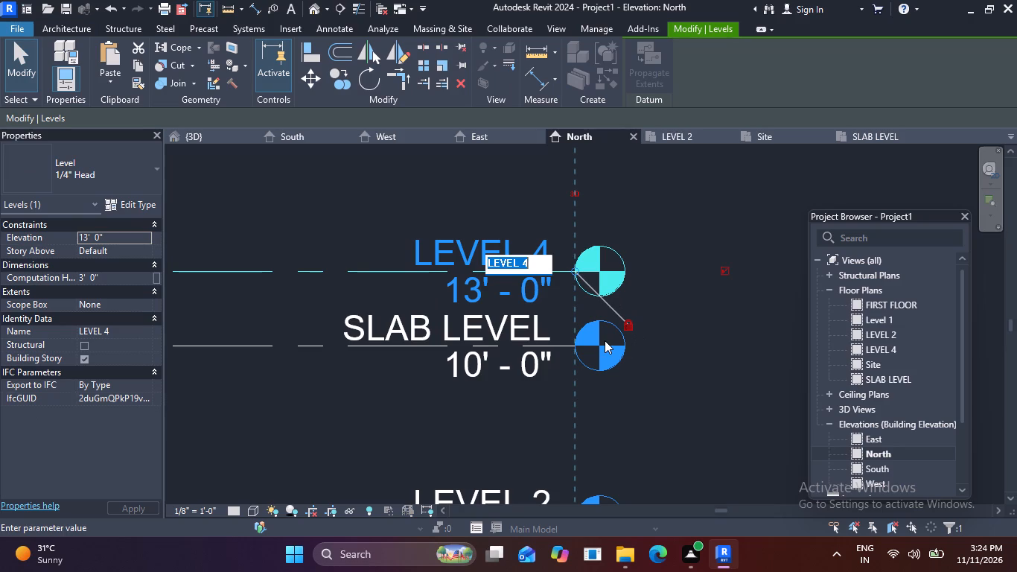
{"action": "key", "text": "BackSpace"}
{"action": "type", "text": "FI"}
{"action": "type", "text": "RST"}
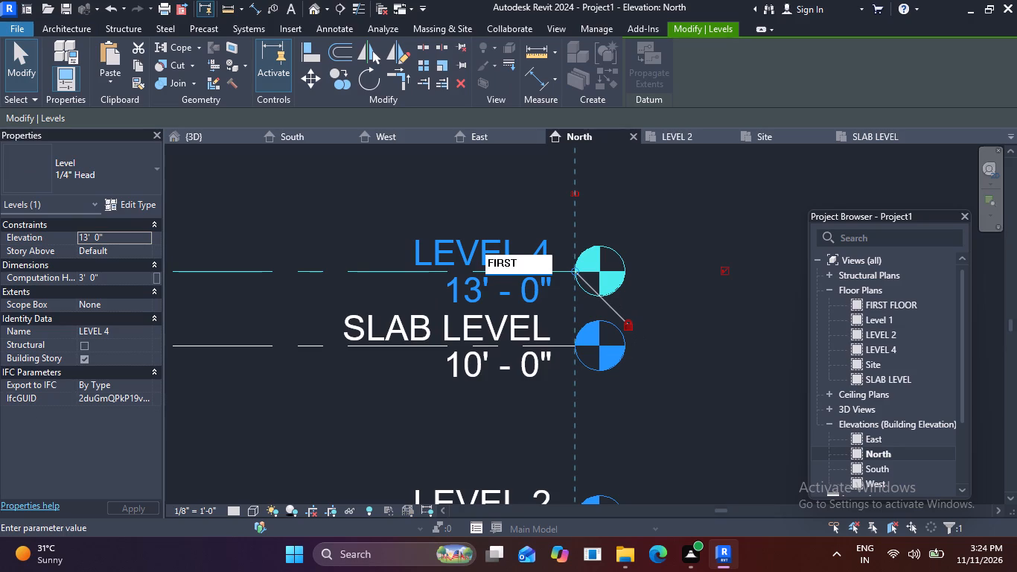
{"action": "key", "text": "space"}
{"action": "type", "text": "FLOO"}
{"action": "type", "text": "R"}
{"action": "key", "text": "space"}
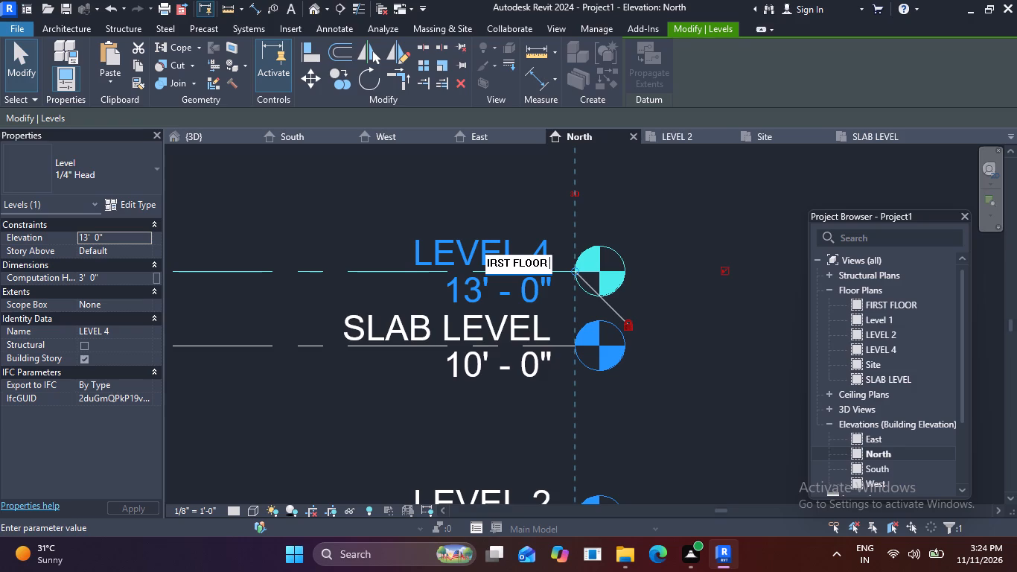
{"action": "type", "text": "SL"}
{"action": "key", "text": "BackSpace"}
{"action": "key", "text": "BackSpace"}
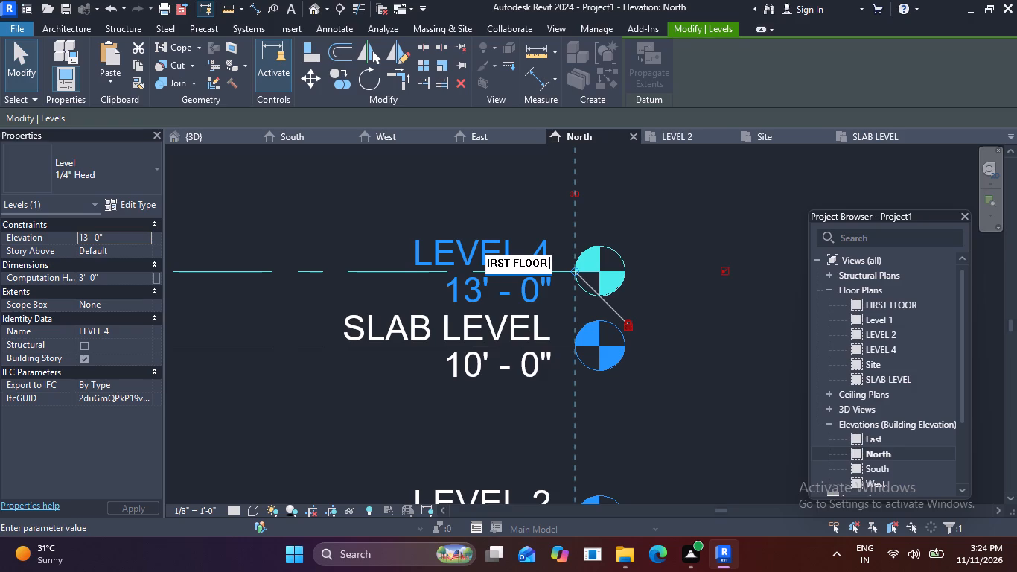
{"action": "type", "text": "PARA"}
{"action": "type", "text": "PIT"}
{"action": "left_click", "coordinate": [689, 241]}
{"action": "left_click", "coordinate": [563, 270]}
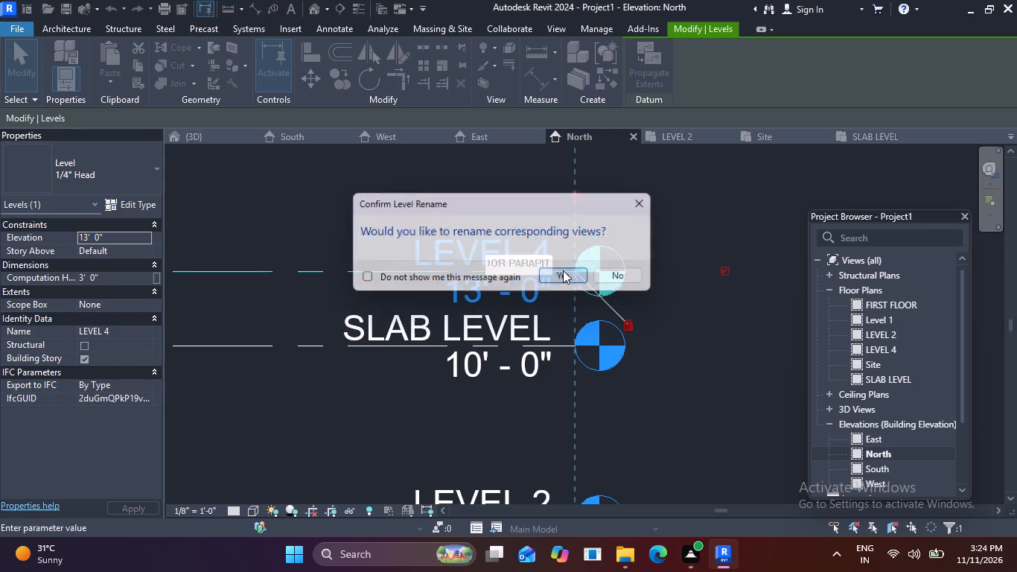
Examine the level lines and the house with its slab in the North elevation.
{"action": "scroll", "coordinate": [643, 269], "scroll_direction": "down", "scroll_amount": 5}
{"action": "scroll", "coordinate": [482, 290], "scroll_direction": "down", "scroll_amount": 4}
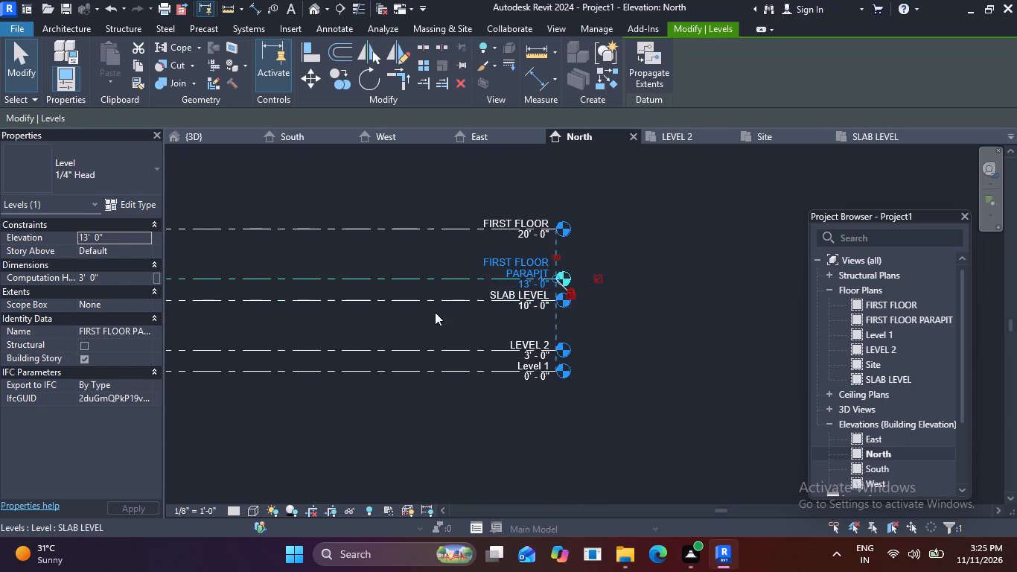
{"action": "middle_click_drag", "start_coordinate": [503, 317], "coordinate": [783, 277]}
{"action": "scroll", "coordinate": [543, 278], "scroll_direction": "down", "scroll_amount": 4}
{"action": "middle_click_drag", "start_coordinate": [558, 282], "coordinate": [713, 262]}
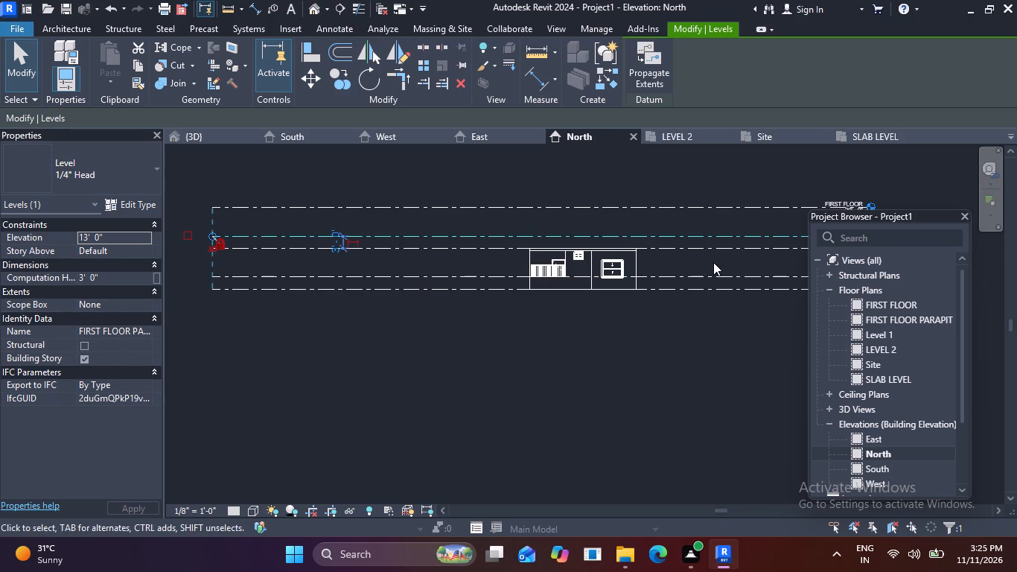
{"action": "key", "text": "Escape"}
{"action": "middle_click_drag", "start_coordinate": [638, 268], "coordinate": [580, 308]}
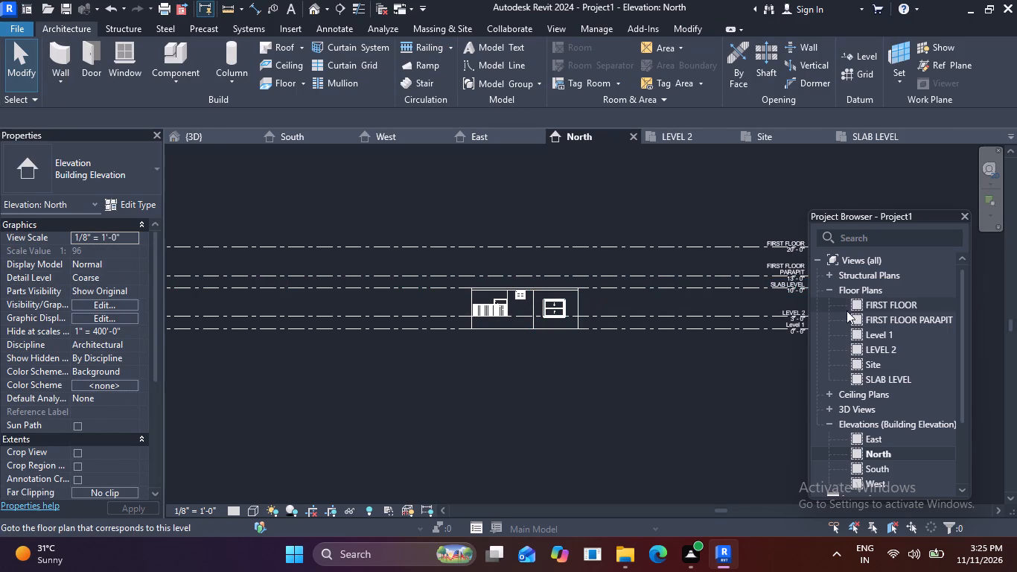
{"action": "scroll", "coordinate": [891, 305], "scroll_direction": "up", "scroll_amount": 4}
{"action": "scroll", "coordinate": [548, 284], "scroll_direction": "down", "scroll_amount": 5}
{"action": "scroll", "coordinate": [508, 286], "scroll_direction": "up", "scroll_amount": 9}
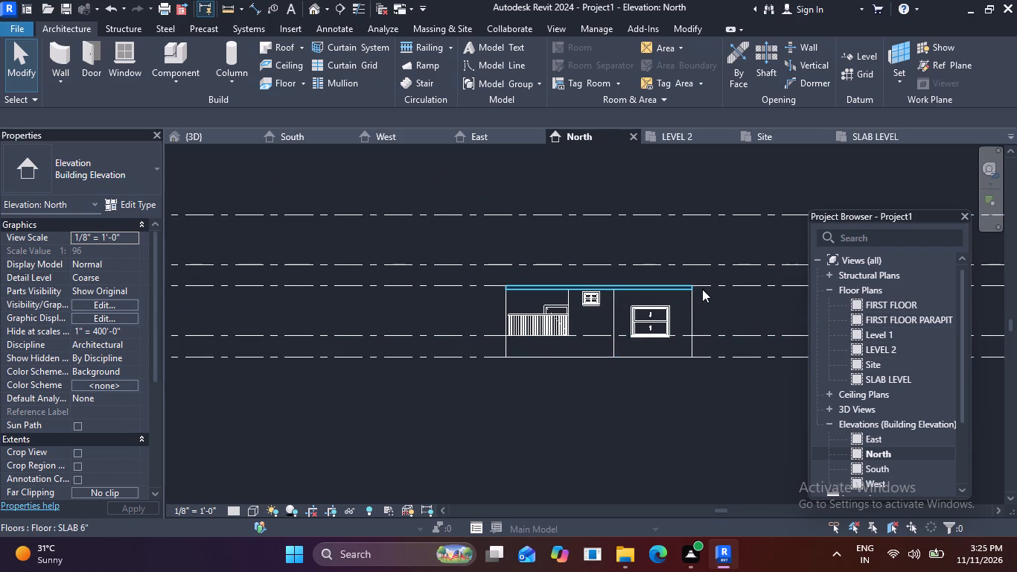
Open the SLAB LEVEL floor plan.
{"action": "middle_click_drag", "start_coordinate": [680, 305], "coordinate": [253, 275]}
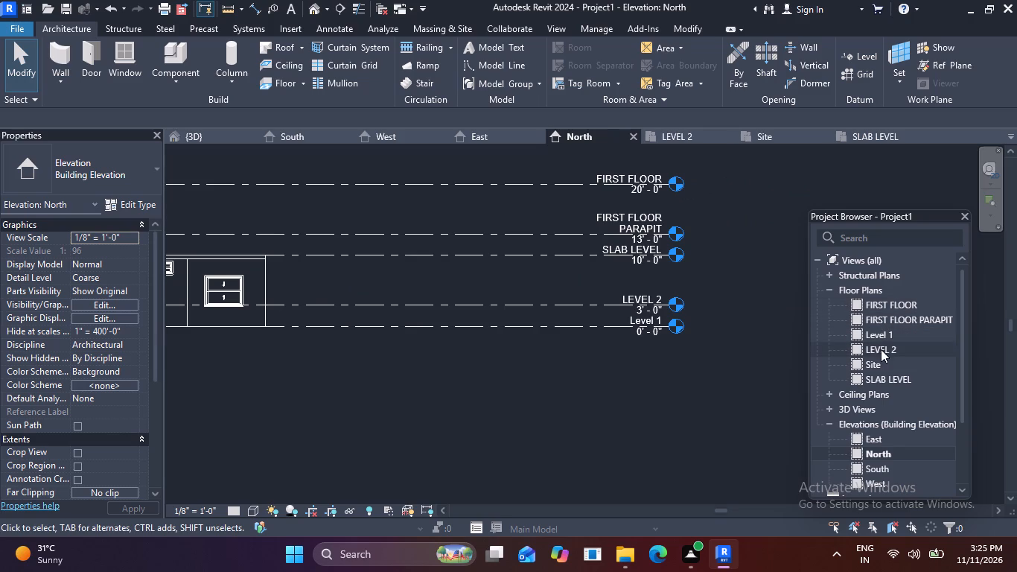
{"action": "left_click", "coordinate": [876, 378]}
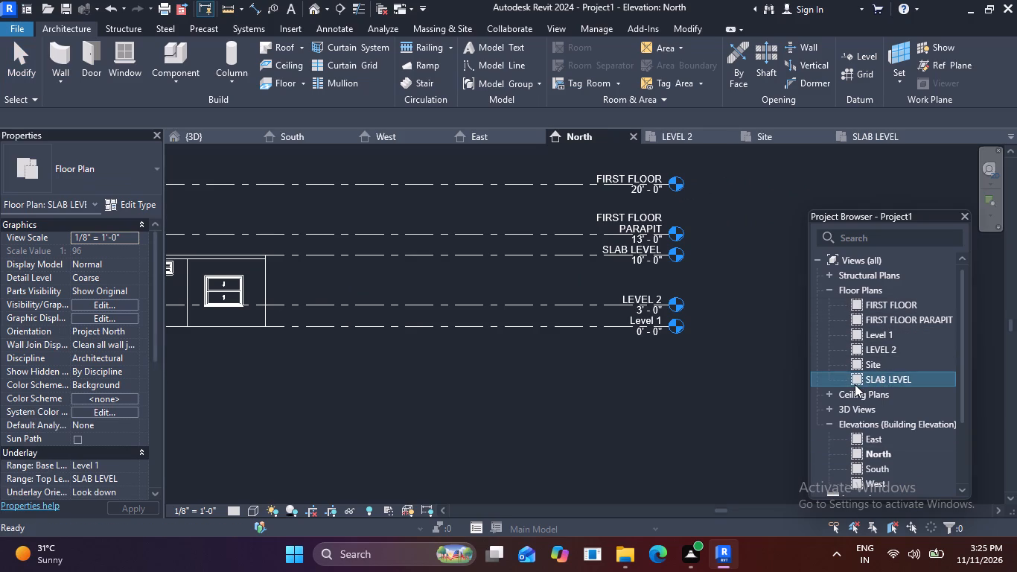
{"action": "double_click", "coordinate": [855, 384]}
{"action": "scroll", "coordinate": [679, 315], "scroll_direction": "down", "scroll_amount": 1}
{"action": "middle_click_drag", "start_coordinate": [578, 293], "coordinate": [563, 258]}
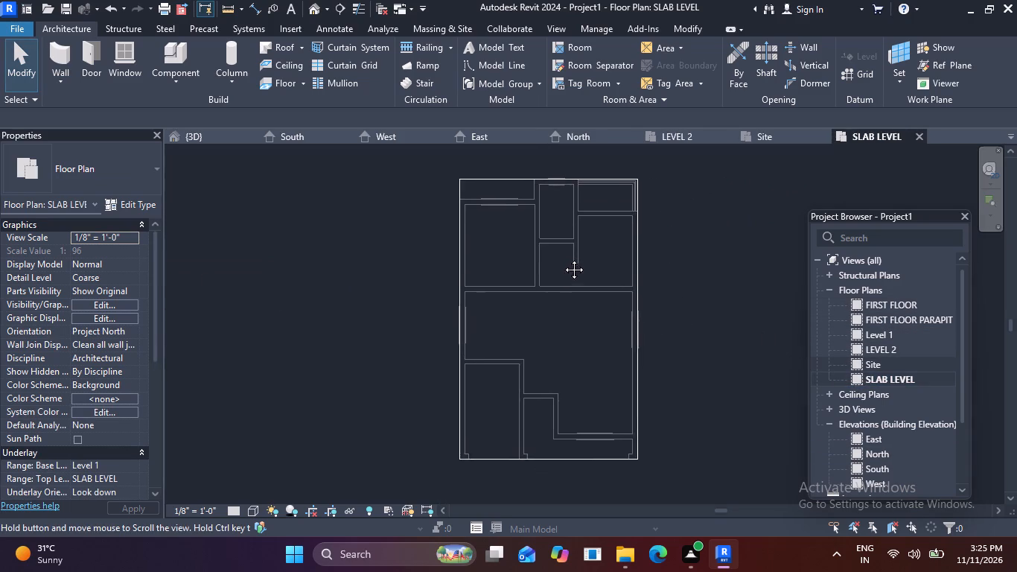
{"action": "middle_click_drag", "start_coordinate": [563, 258], "coordinate": [559, 252]}
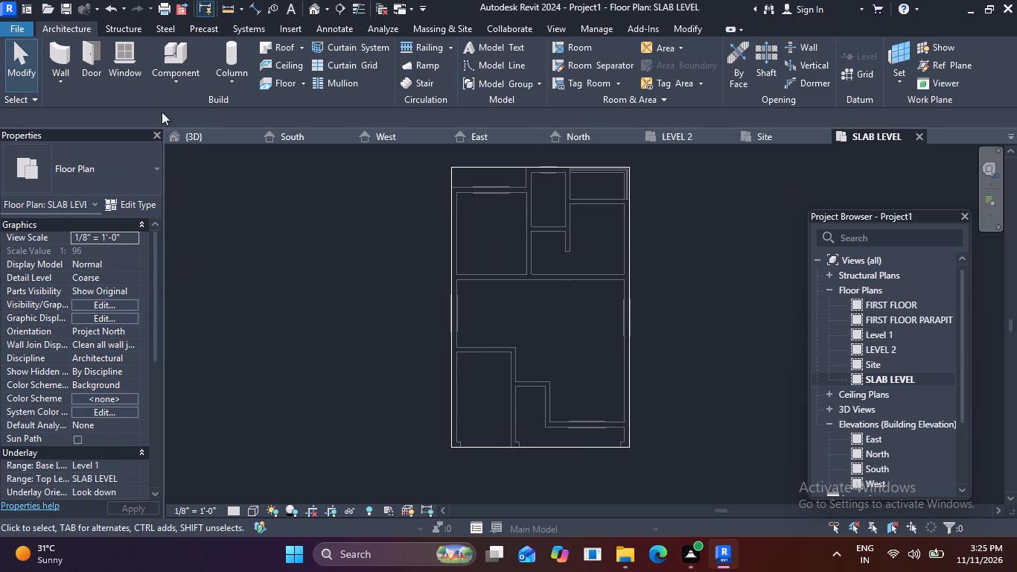
Start placing WALL 9" walls from SLAB LEVEL with their height set up to FIRST FLOOR.
{"action": "left_click", "coordinate": [49, 59]}
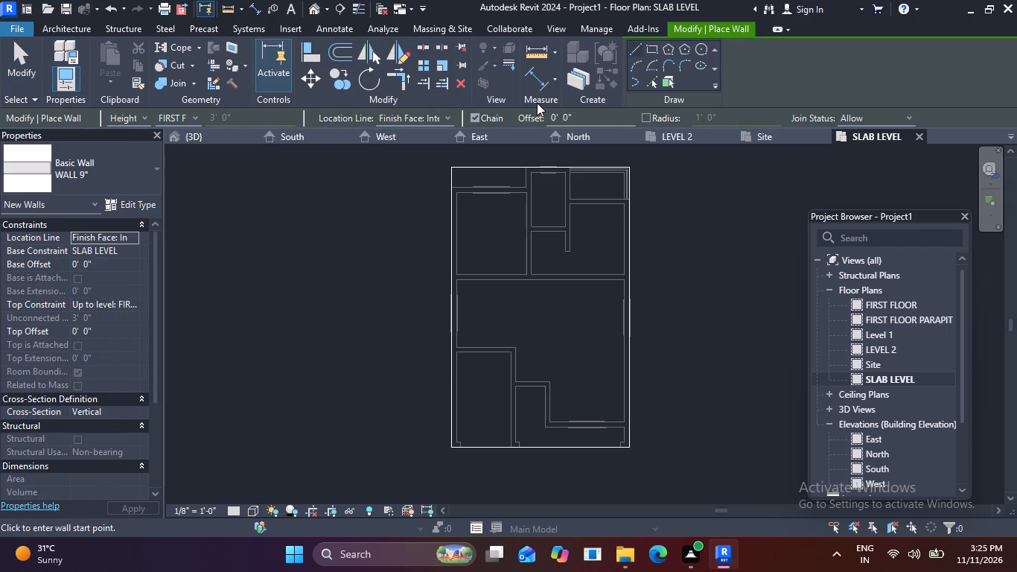
{"action": "left_click", "coordinate": [193, 117]}
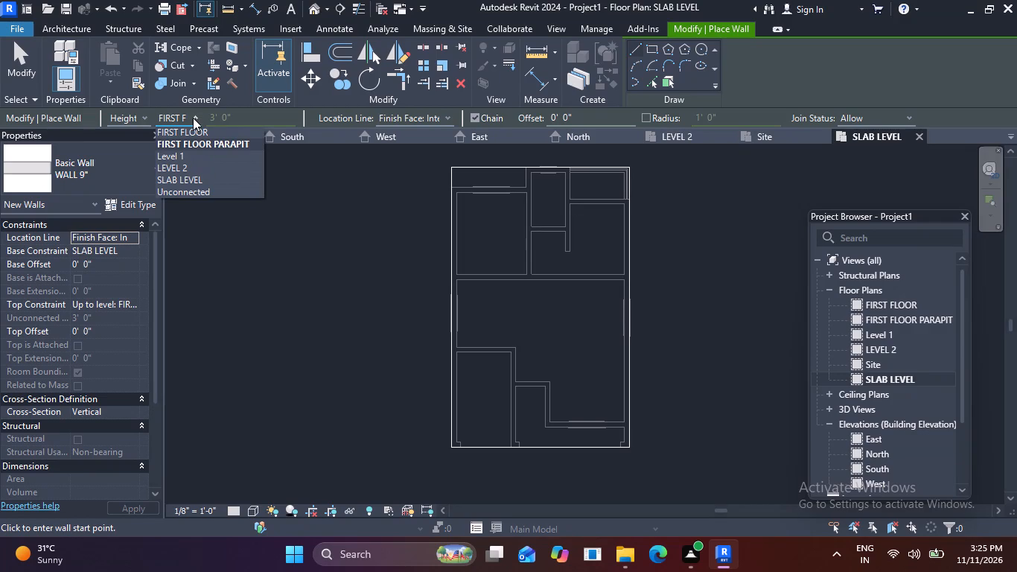
{"action": "left_click", "coordinate": [201, 135]}
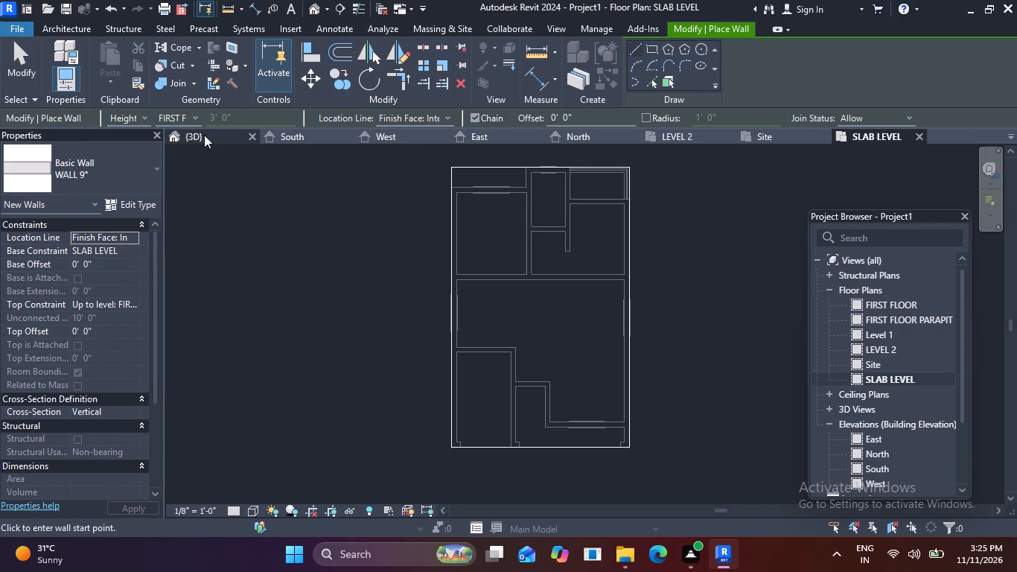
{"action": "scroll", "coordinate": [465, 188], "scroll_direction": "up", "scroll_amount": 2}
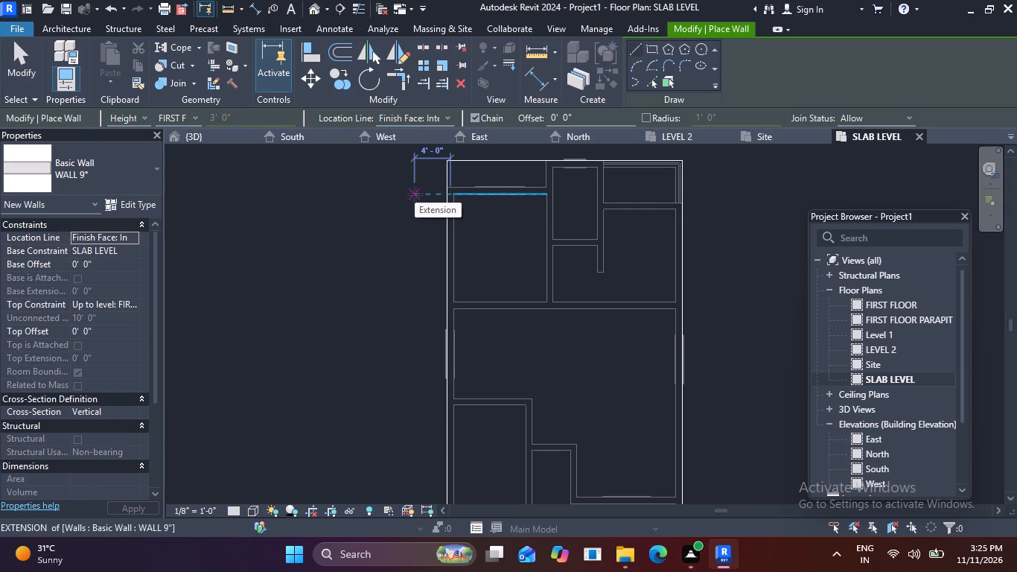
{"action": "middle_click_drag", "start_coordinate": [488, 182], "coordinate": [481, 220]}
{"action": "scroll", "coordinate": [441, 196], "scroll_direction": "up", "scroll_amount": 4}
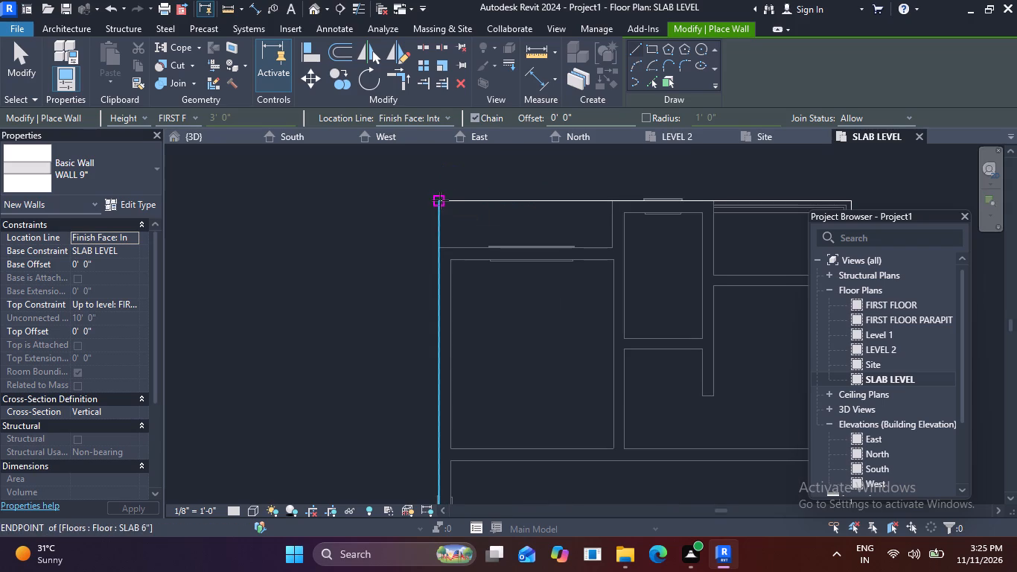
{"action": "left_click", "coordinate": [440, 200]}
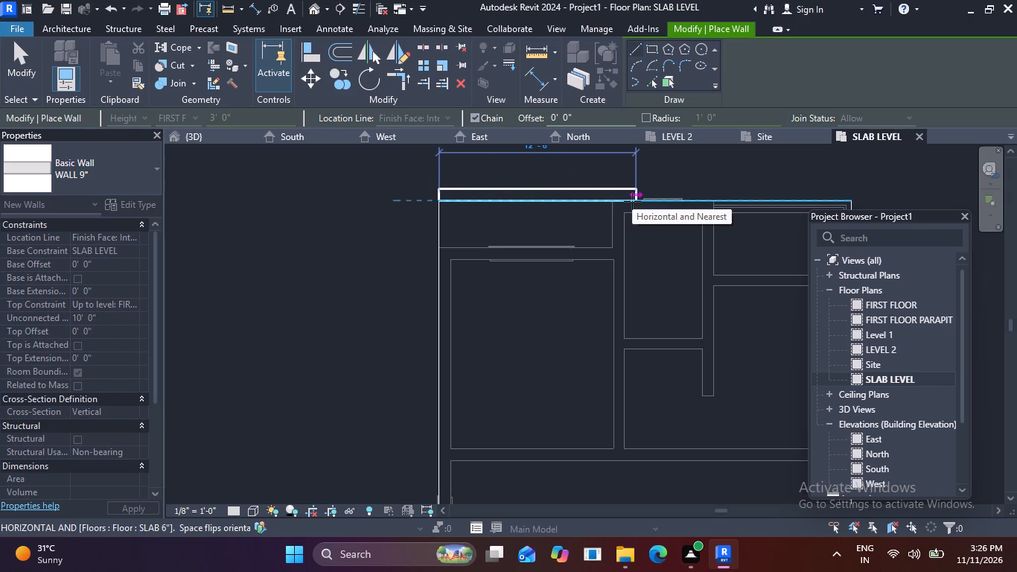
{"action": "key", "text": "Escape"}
Draw the north wall about 25'-5" long from the inner northeast corner to the slab's west edge, with its thickness outward.
{"action": "middle_click_drag", "start_coordinate": [636, 209], "coordinate": [613, 209]}
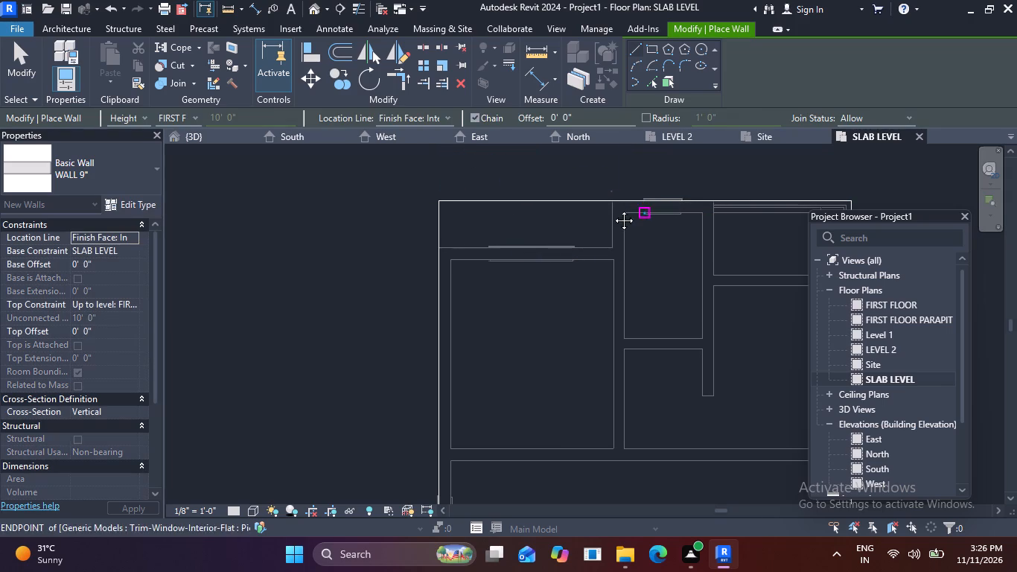
{"action": "middle_click_drag", "start_coordinate": [613, 209], "coordinate": [485, 207]}
{"action": "scroll", "coordinate": [689, 219], "scroll_direction": "up", "scroll_amount": 3}
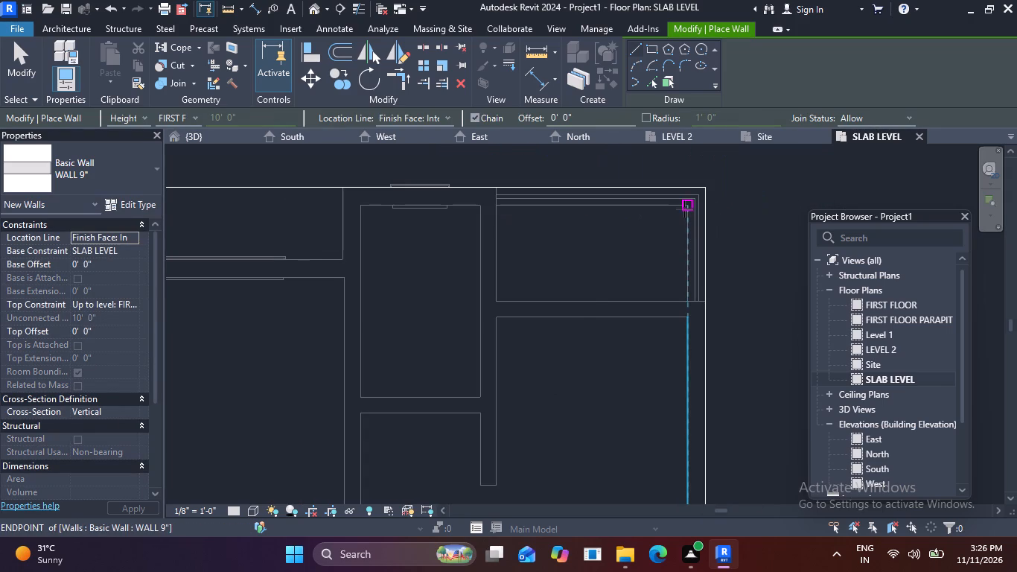
{"action": "left_click", "coordinate": [684, 209]}
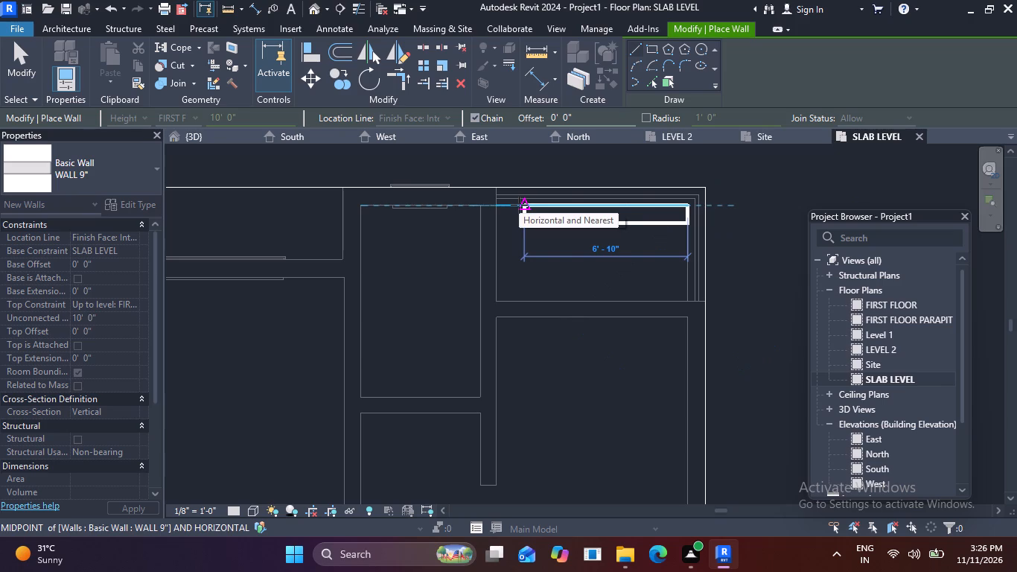
{"action": "key", "text": "space"}
{"action": "middle_click_drag", "start_coordinate": [485, 199], "coordinate": [682, 163]}
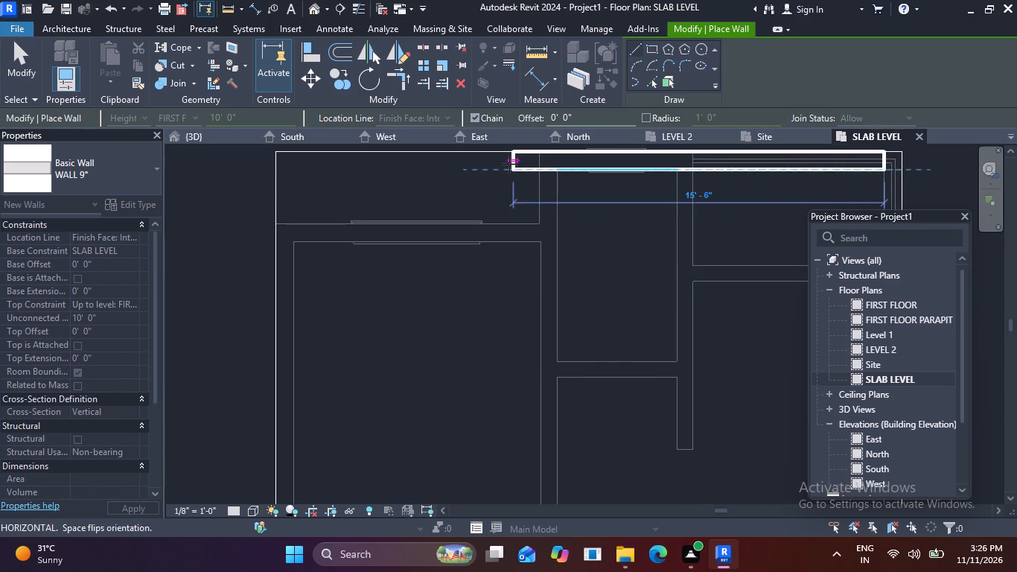
{"action": "left_click", "coordinate": [273, 175]}
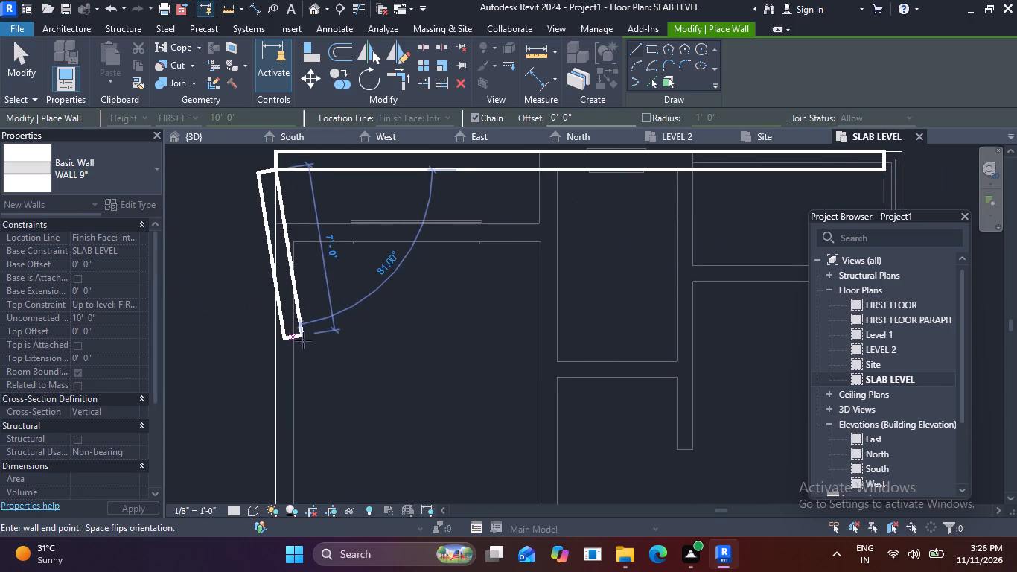
Continue with the west wall about 39'-8" south along the slab's west edge, flipped so its thickness lies inside the slab.
{"action": "key", "text": "space"}
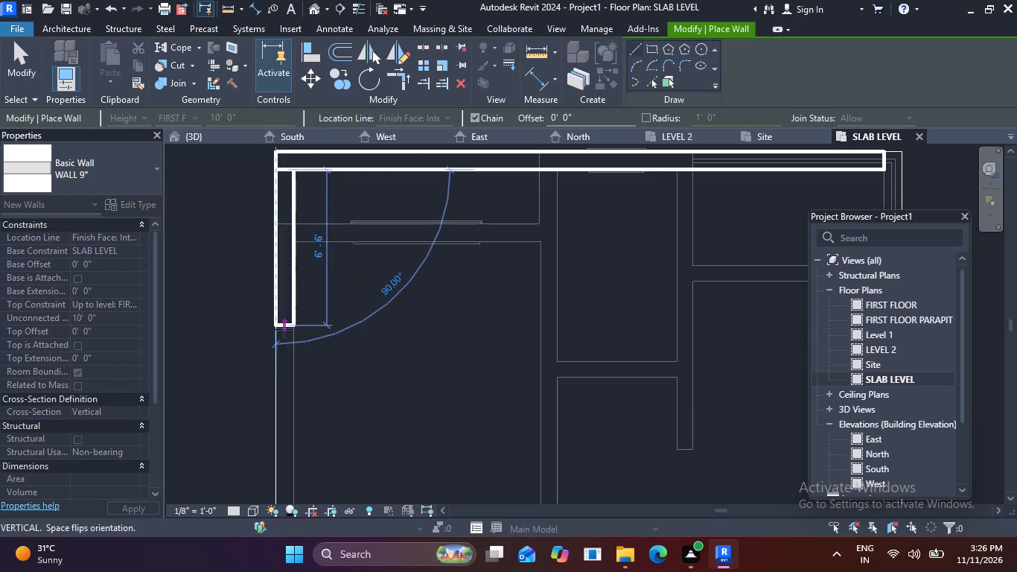
{"action": "scroll", "coordinate": [313, 313], "scroll_direction": "down", "scroll_amount": 1}
{"action": "middle_click_drag", "start_coordinate": [313, 313], "coordinate": [334, 187]}
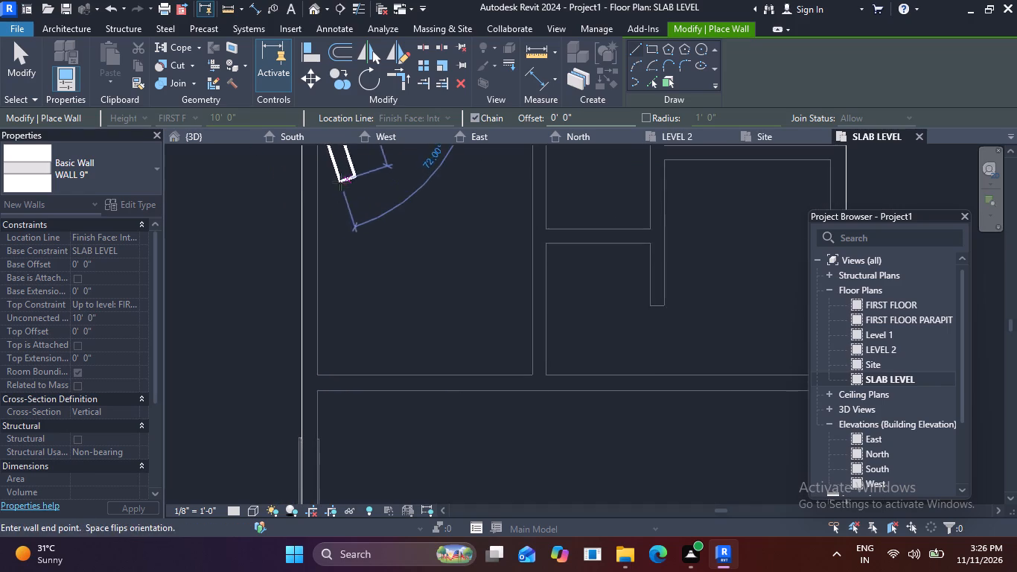
{"action": "scroll", "coordinate": [328, 241], "scroll_direction": "down", "scroll_amount": 3}
{"action": "scroll", "coordinate": [348, 356], "scroll_direction": "down", "scroll_amount": 3}
{"action": "middle_click_drag", "start_coordinate": [348, 378], "coordinate": [371, 224]}
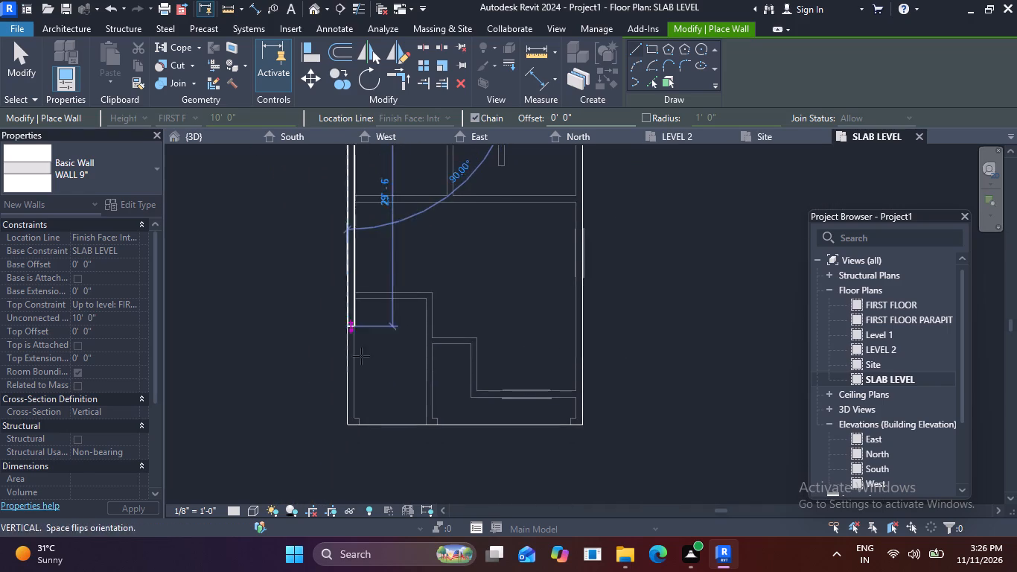
{"action": "scroll", "coordinate": [352, 407], "scroll_direction": "up", "scroll_amount": 2}
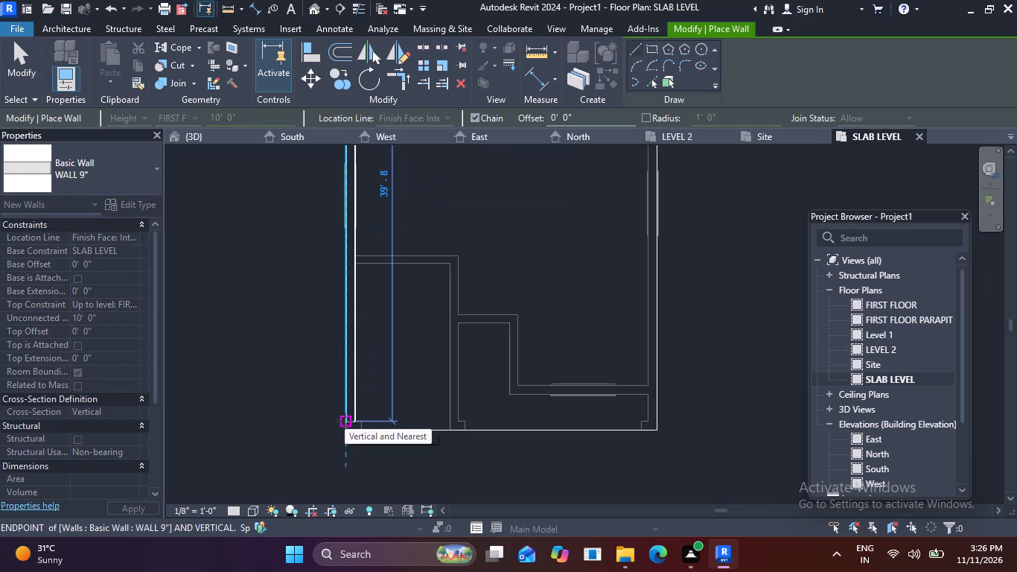
{"action": "left_click", "coordinate": [345, 421]}
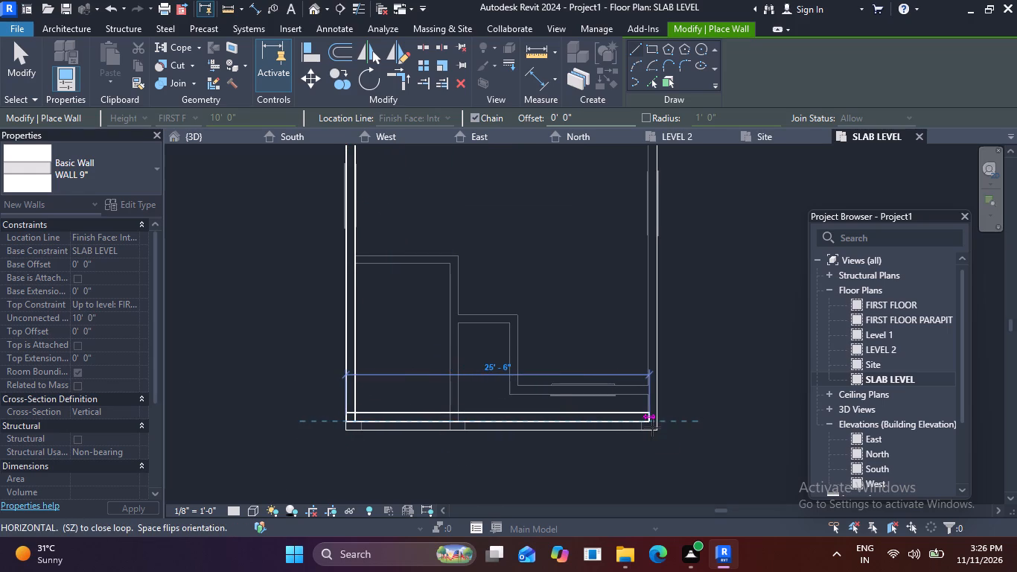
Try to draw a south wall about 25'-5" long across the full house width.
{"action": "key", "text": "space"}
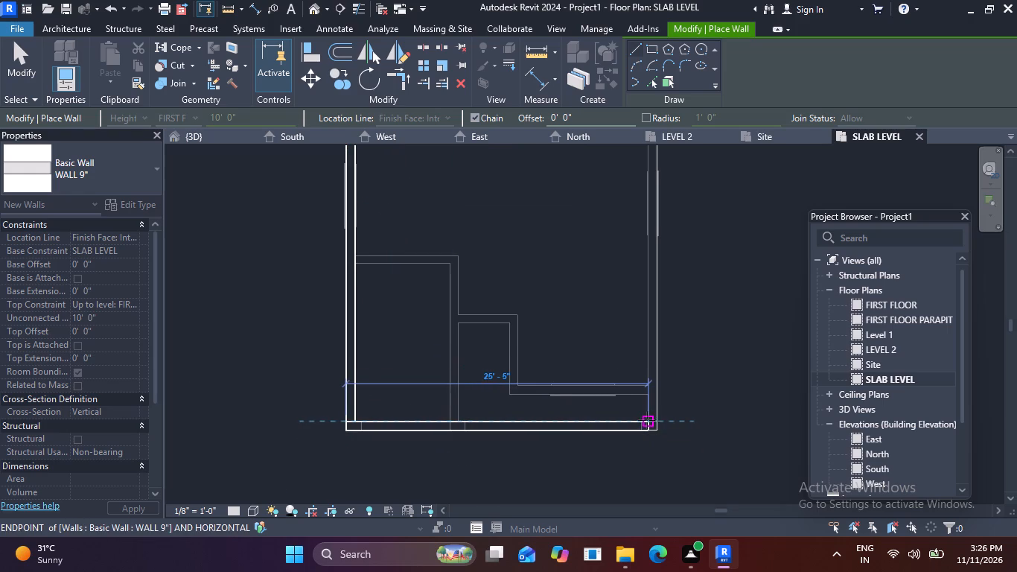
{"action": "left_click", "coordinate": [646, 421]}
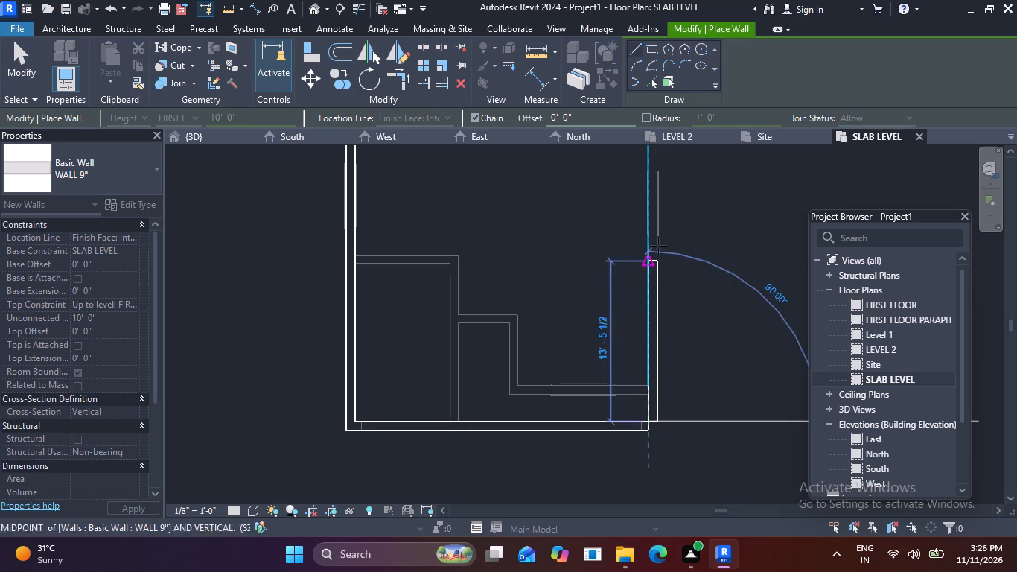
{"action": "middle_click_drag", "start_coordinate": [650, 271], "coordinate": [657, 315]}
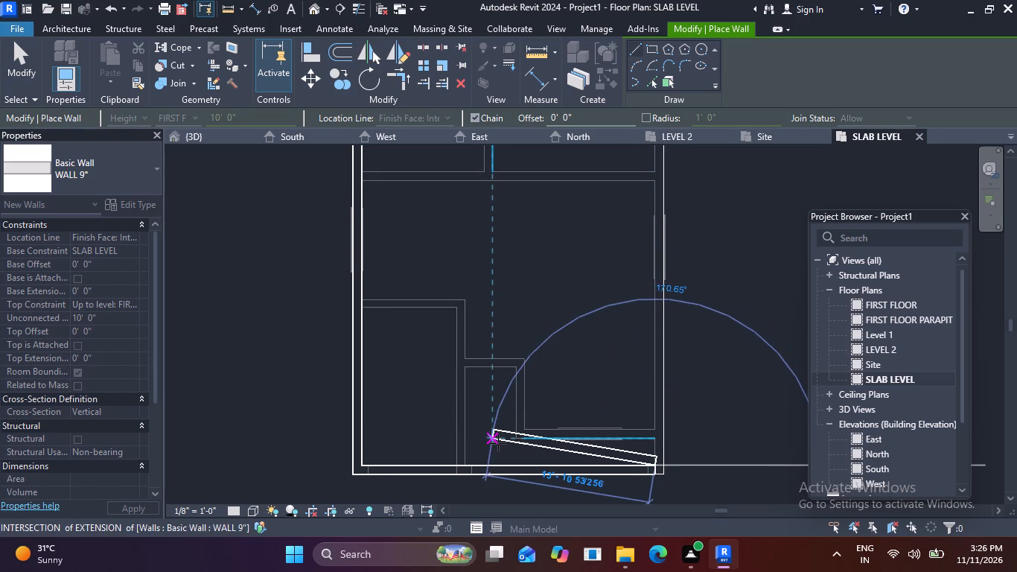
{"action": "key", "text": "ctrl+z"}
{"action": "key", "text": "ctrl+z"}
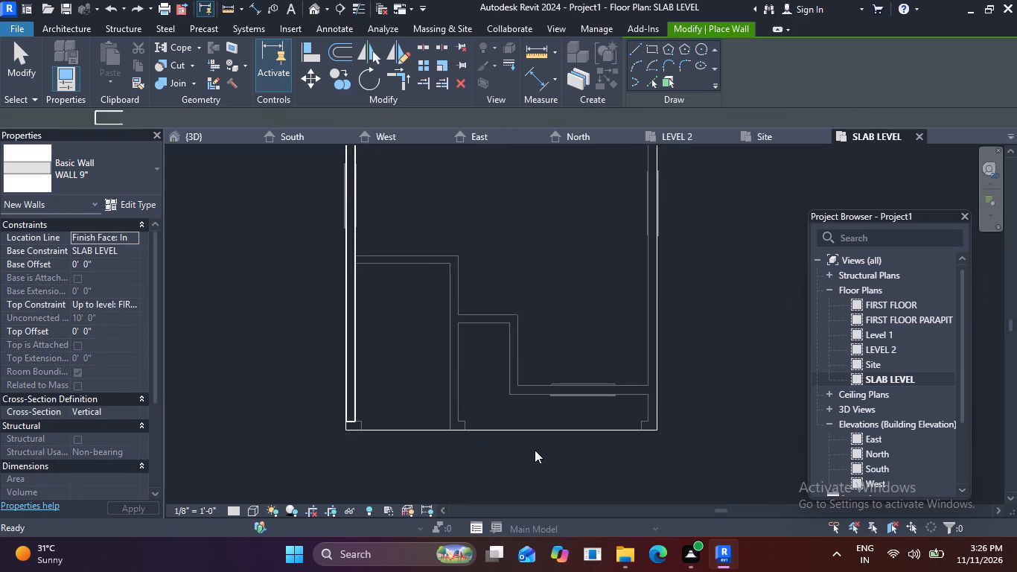
Draw a south wall 12' long eastward from the inner corner at the west wall's end, with its thickness toward the slab edge.
{"action": "scroll", "coordinate": [355, 413], "scroll_direction": "up", "scroll_amount": 4}
{"action": "middle_click_drag", "start_coordinate": [517, 384], "coordinate": [512, 305]}
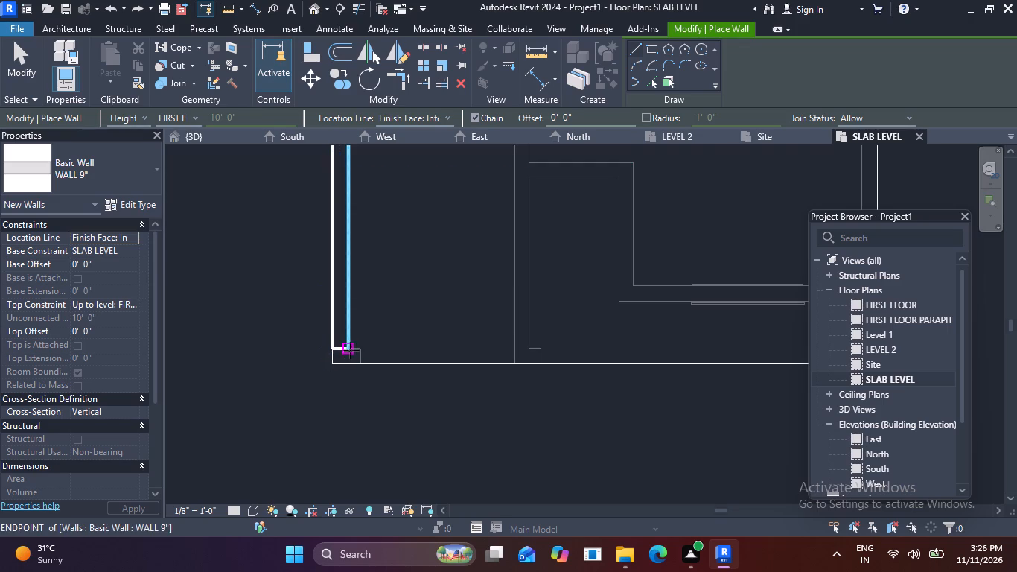
{"action": "left_click", "coordinate": [351, 350]}
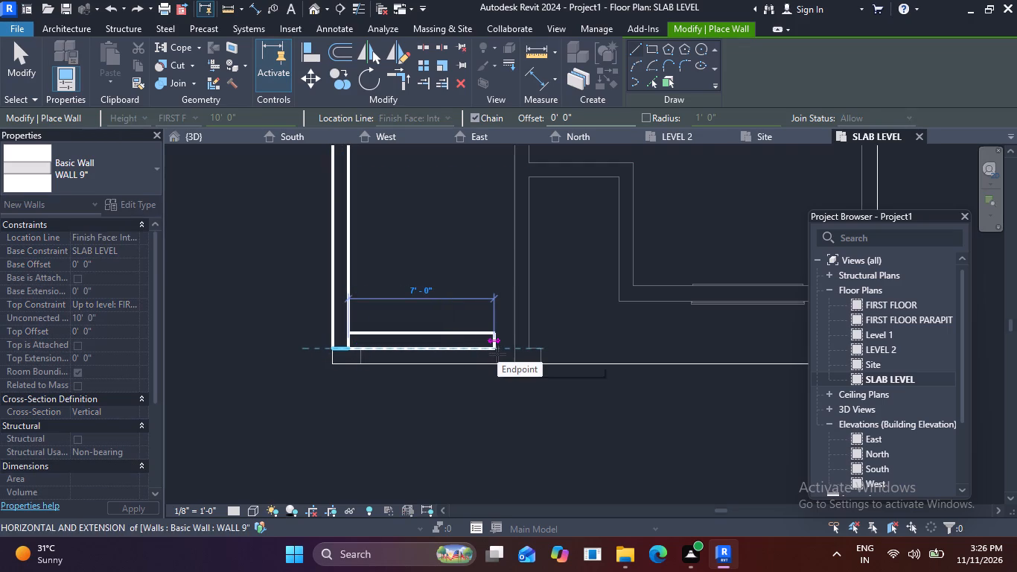
{"action": "key", "text": "space"}
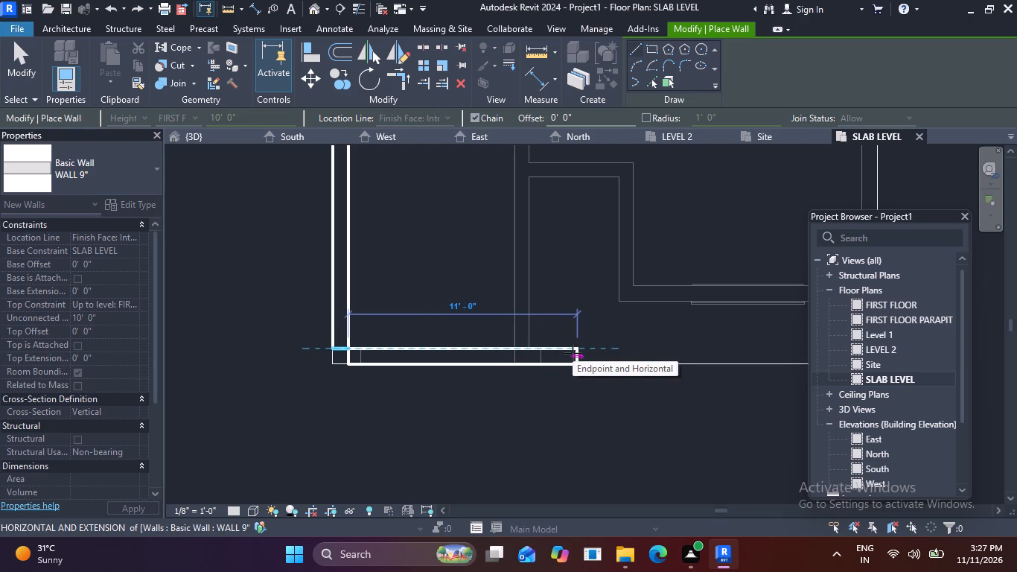
{"action": "type", "text": "12'"}
{"action": "key", "text": "Return"}
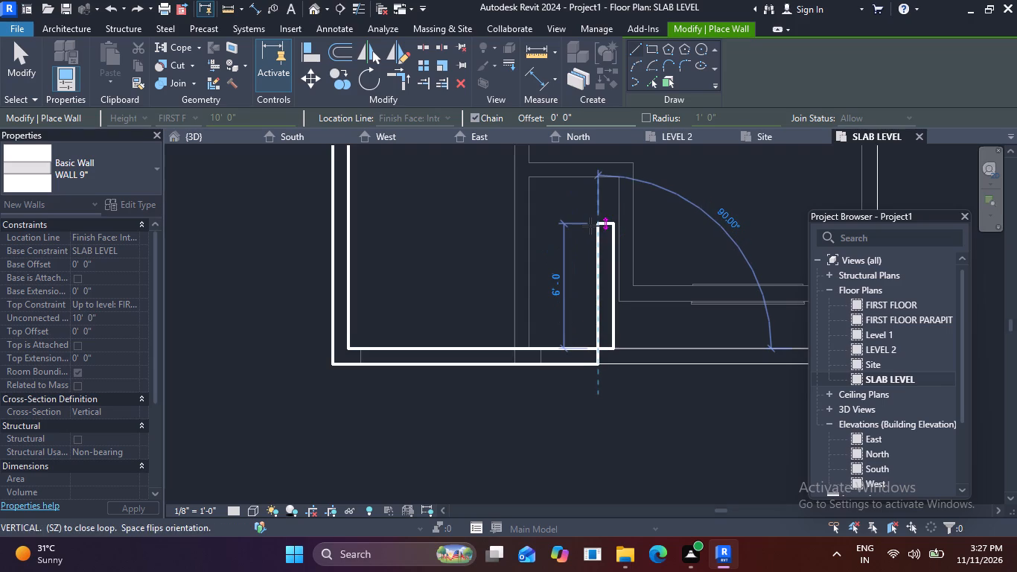
Continue the wall chain 5' north and about 13'-5" east to the slab's east edge.
{"action": "type", "text": "5'"}
{"action": "key", "text": "Return"}
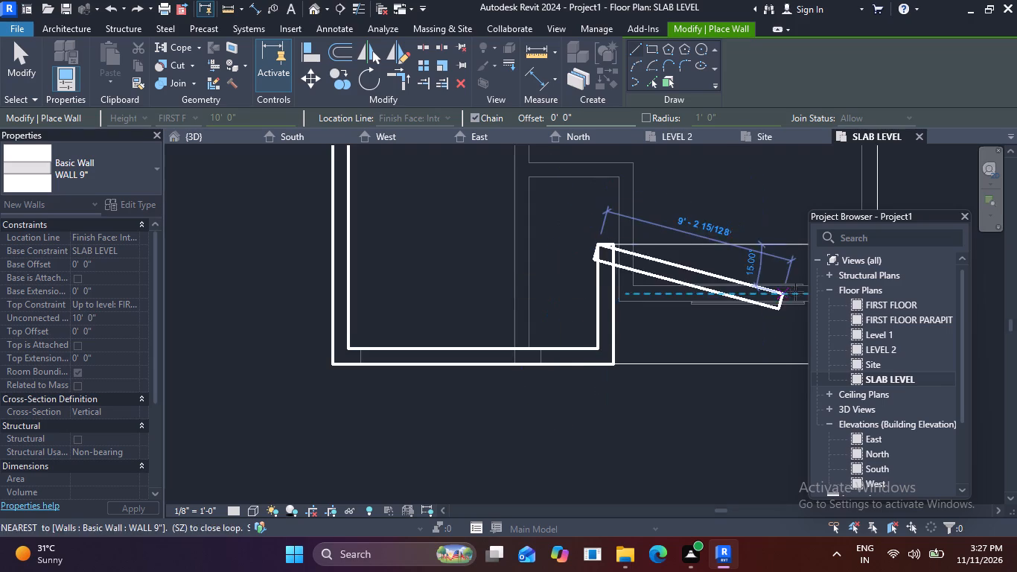
{"action": "middle_click_drag", "start_coordinate": [748, 240], "coordinate": [488, 241]}
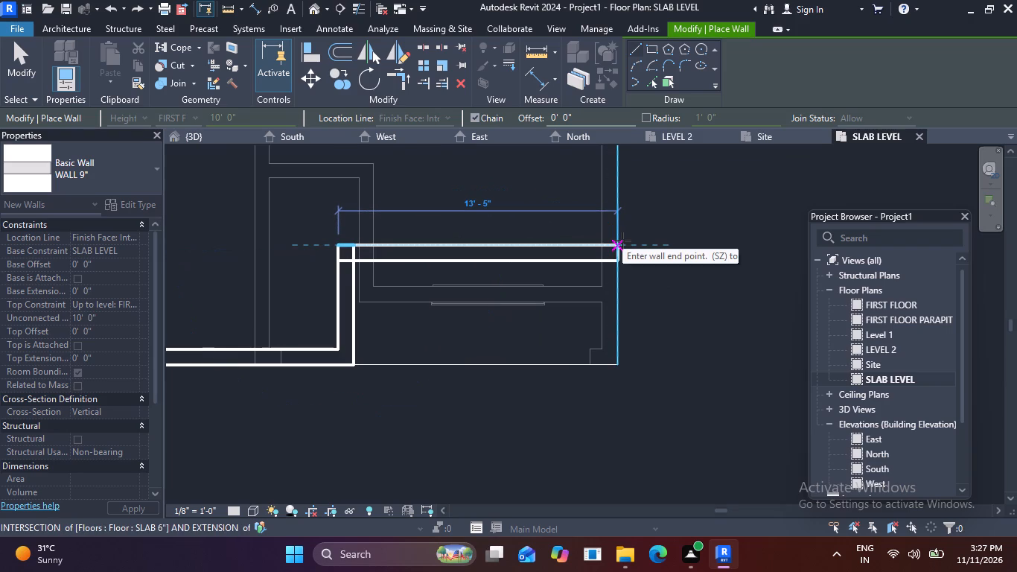
{"action": "left_click", "coordinate": [622, 241]}
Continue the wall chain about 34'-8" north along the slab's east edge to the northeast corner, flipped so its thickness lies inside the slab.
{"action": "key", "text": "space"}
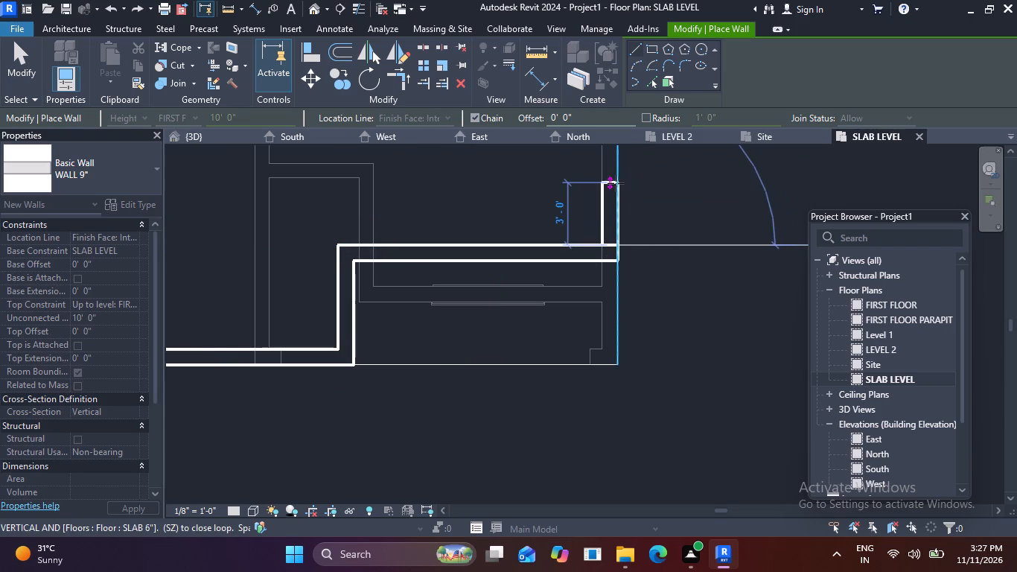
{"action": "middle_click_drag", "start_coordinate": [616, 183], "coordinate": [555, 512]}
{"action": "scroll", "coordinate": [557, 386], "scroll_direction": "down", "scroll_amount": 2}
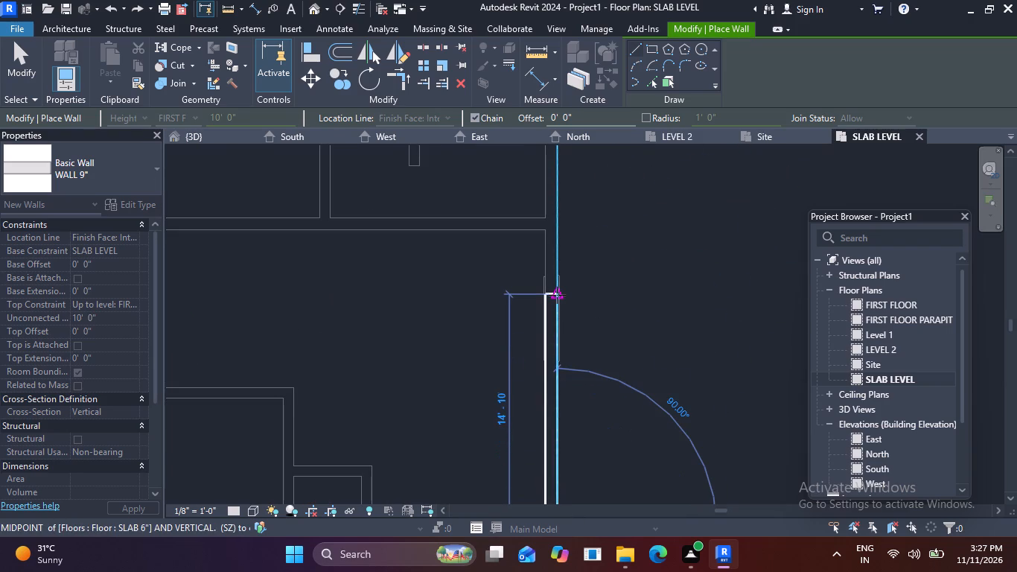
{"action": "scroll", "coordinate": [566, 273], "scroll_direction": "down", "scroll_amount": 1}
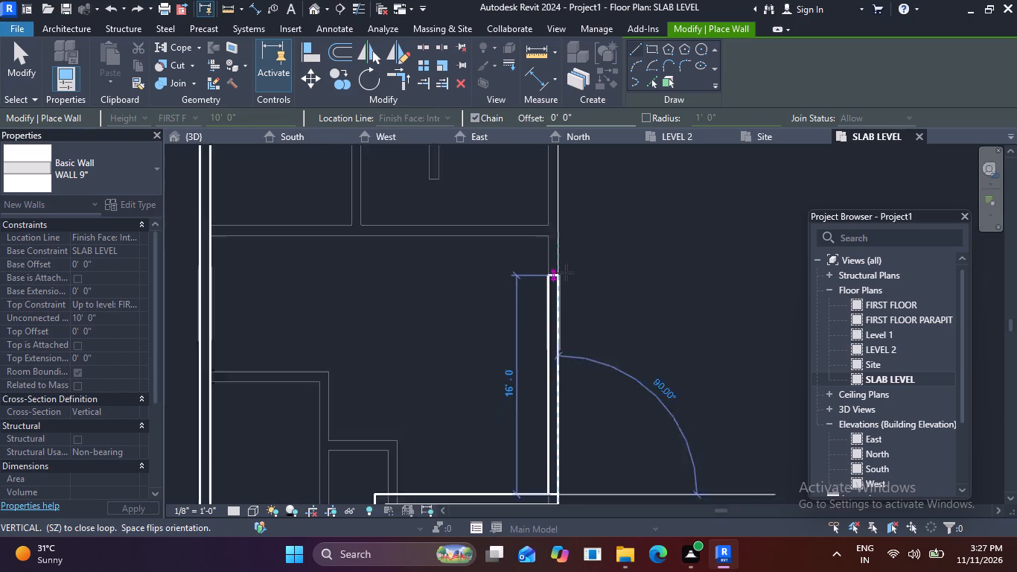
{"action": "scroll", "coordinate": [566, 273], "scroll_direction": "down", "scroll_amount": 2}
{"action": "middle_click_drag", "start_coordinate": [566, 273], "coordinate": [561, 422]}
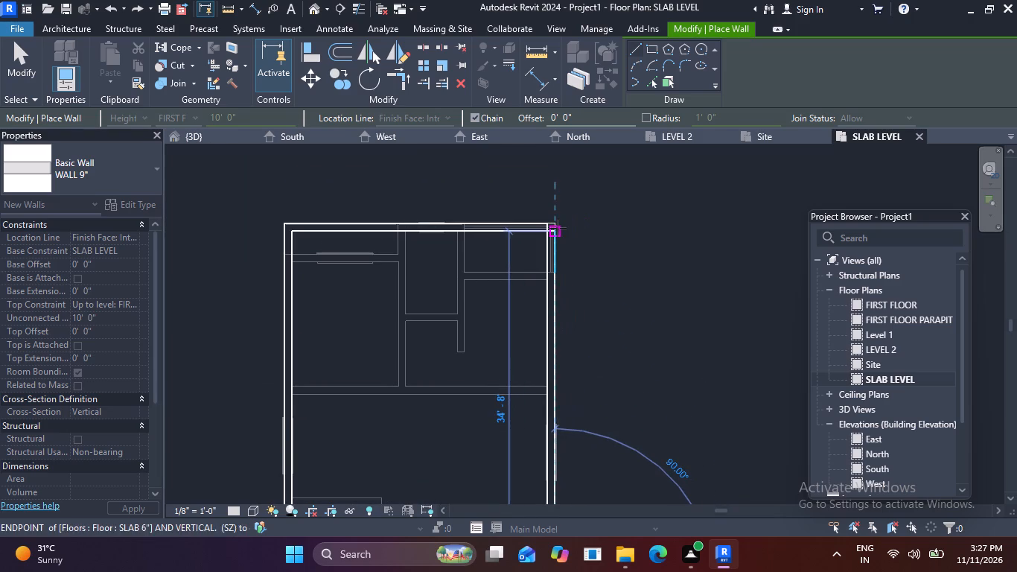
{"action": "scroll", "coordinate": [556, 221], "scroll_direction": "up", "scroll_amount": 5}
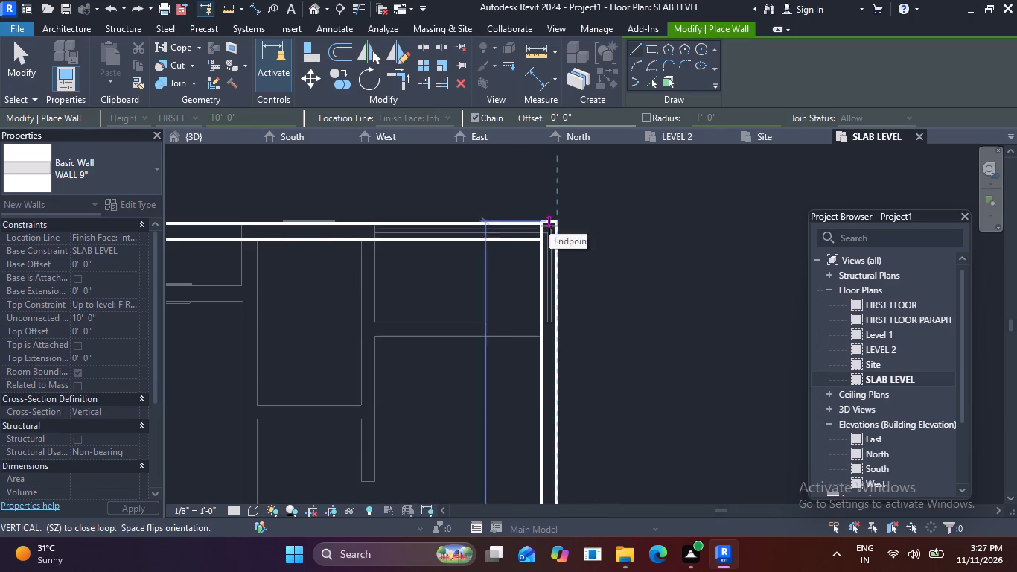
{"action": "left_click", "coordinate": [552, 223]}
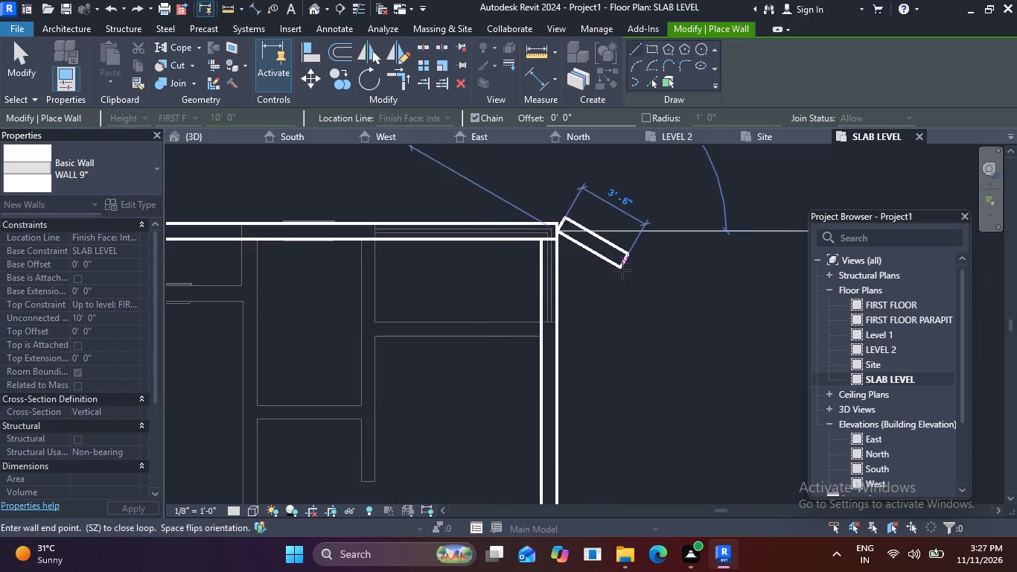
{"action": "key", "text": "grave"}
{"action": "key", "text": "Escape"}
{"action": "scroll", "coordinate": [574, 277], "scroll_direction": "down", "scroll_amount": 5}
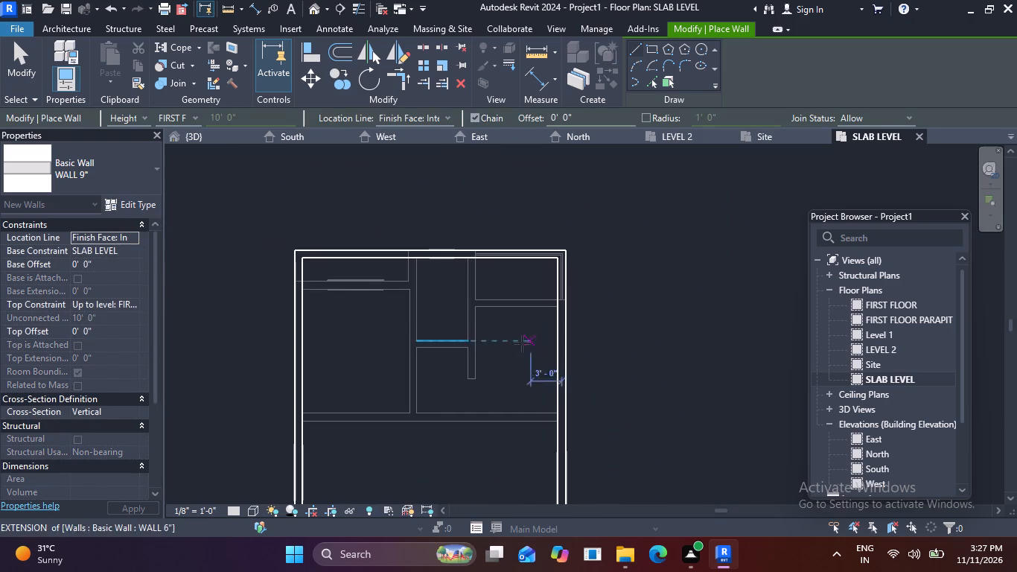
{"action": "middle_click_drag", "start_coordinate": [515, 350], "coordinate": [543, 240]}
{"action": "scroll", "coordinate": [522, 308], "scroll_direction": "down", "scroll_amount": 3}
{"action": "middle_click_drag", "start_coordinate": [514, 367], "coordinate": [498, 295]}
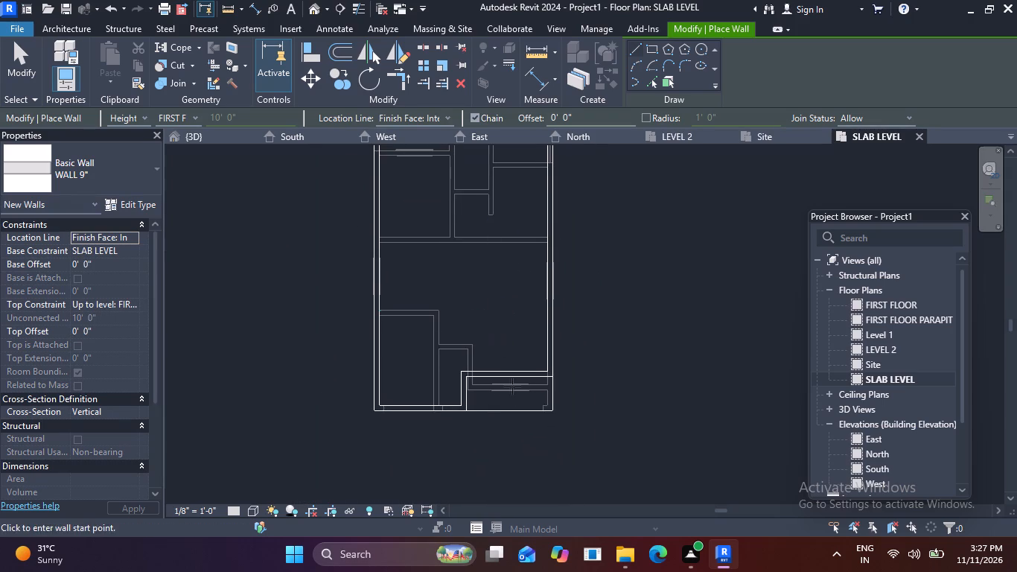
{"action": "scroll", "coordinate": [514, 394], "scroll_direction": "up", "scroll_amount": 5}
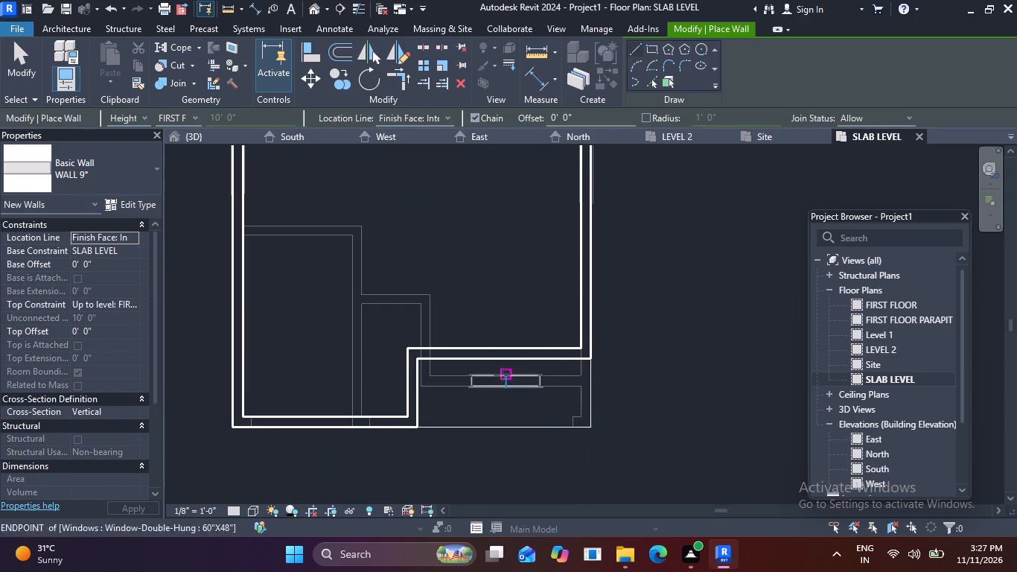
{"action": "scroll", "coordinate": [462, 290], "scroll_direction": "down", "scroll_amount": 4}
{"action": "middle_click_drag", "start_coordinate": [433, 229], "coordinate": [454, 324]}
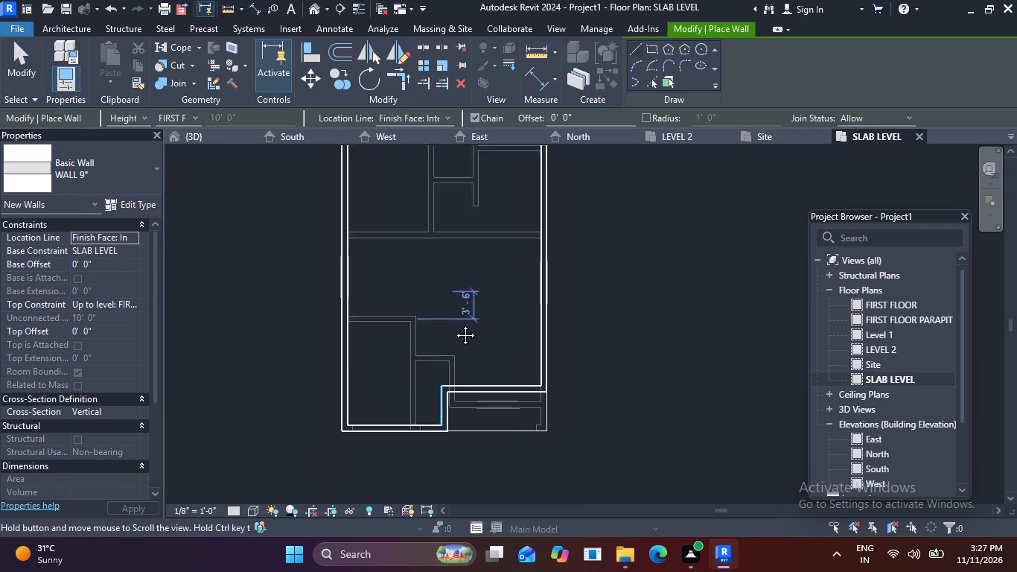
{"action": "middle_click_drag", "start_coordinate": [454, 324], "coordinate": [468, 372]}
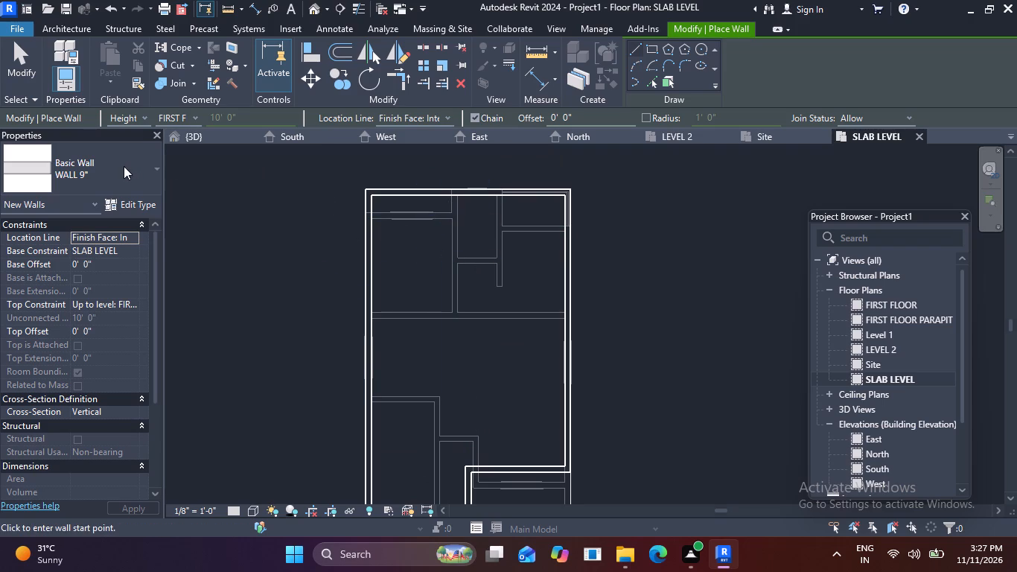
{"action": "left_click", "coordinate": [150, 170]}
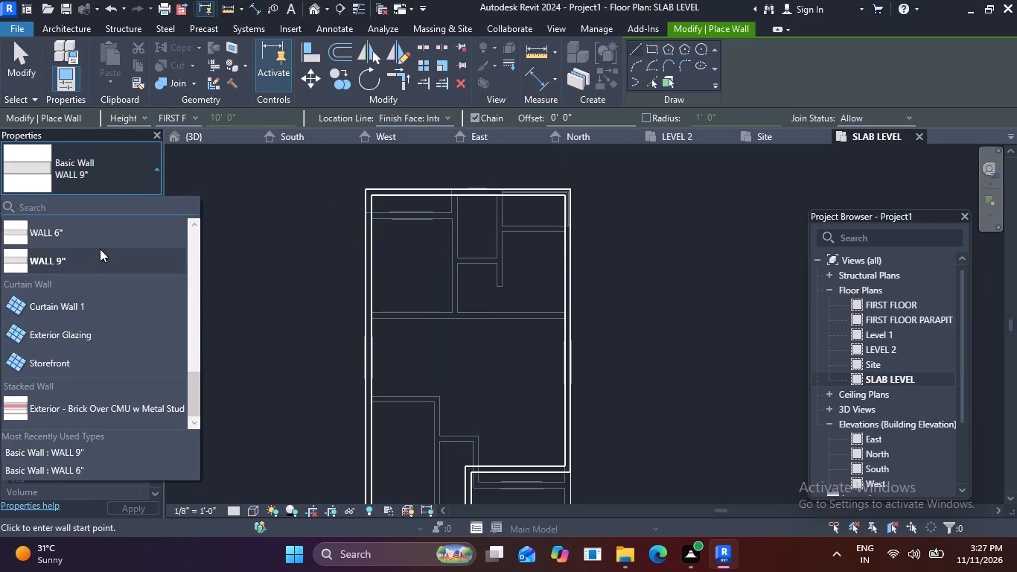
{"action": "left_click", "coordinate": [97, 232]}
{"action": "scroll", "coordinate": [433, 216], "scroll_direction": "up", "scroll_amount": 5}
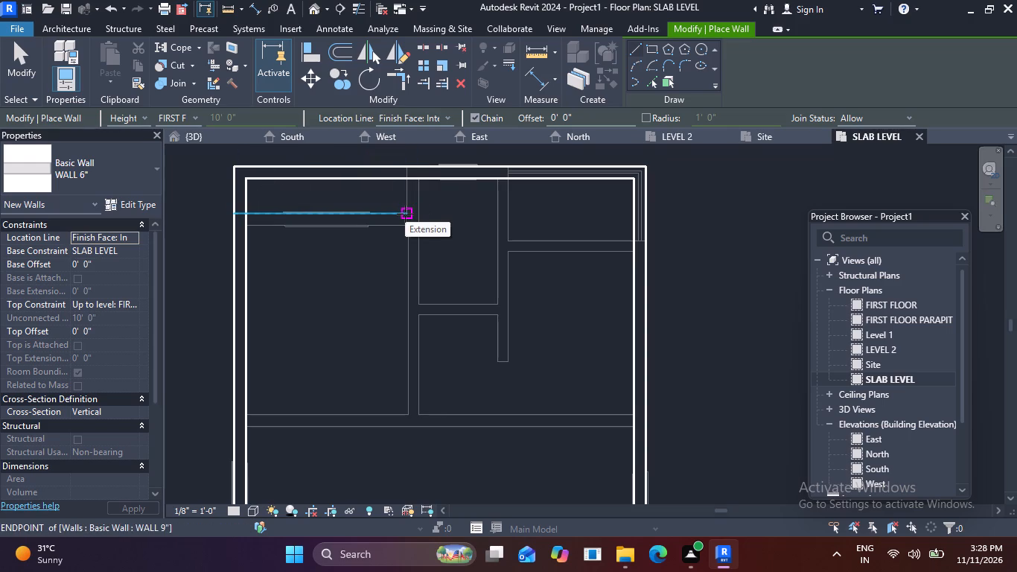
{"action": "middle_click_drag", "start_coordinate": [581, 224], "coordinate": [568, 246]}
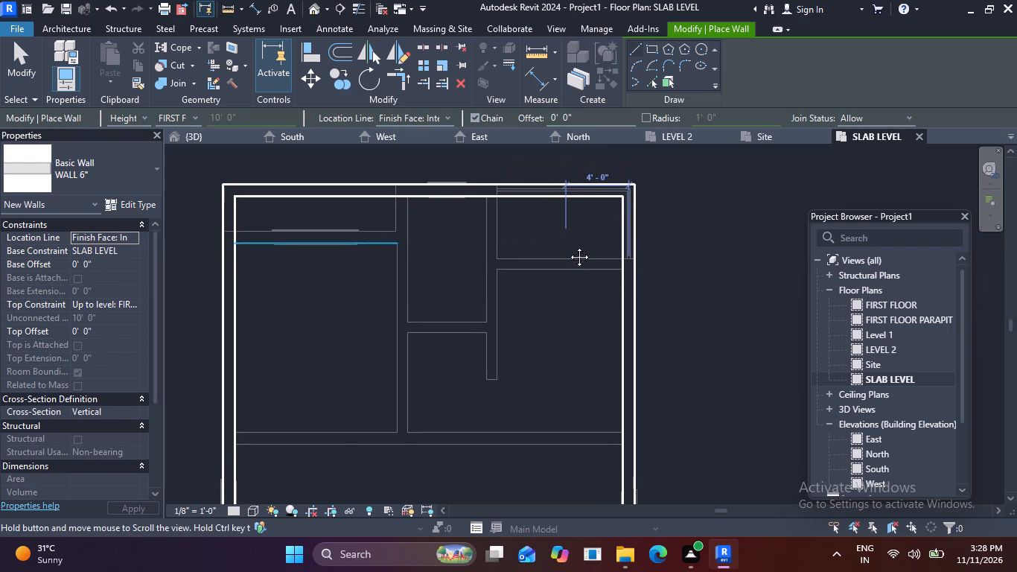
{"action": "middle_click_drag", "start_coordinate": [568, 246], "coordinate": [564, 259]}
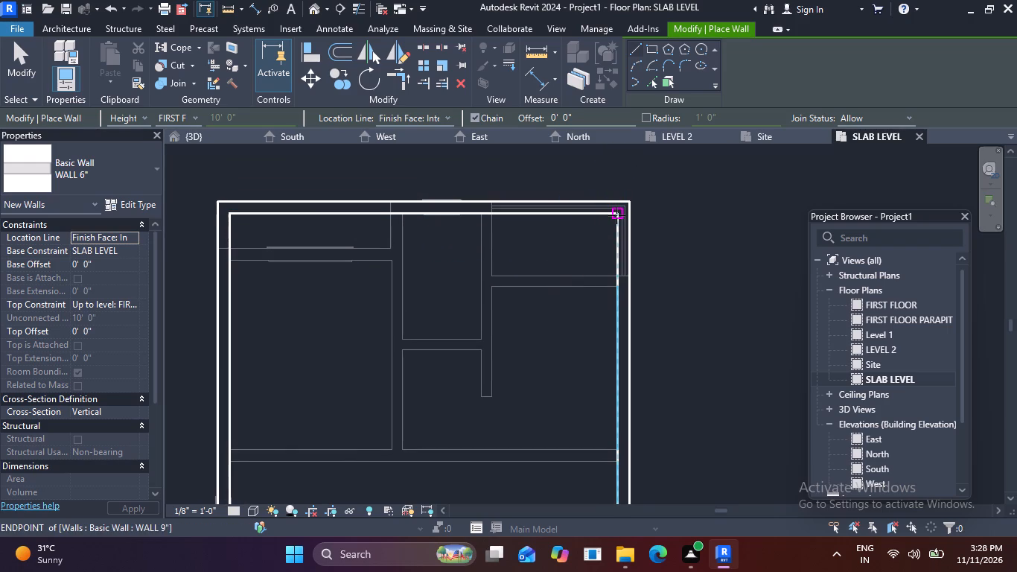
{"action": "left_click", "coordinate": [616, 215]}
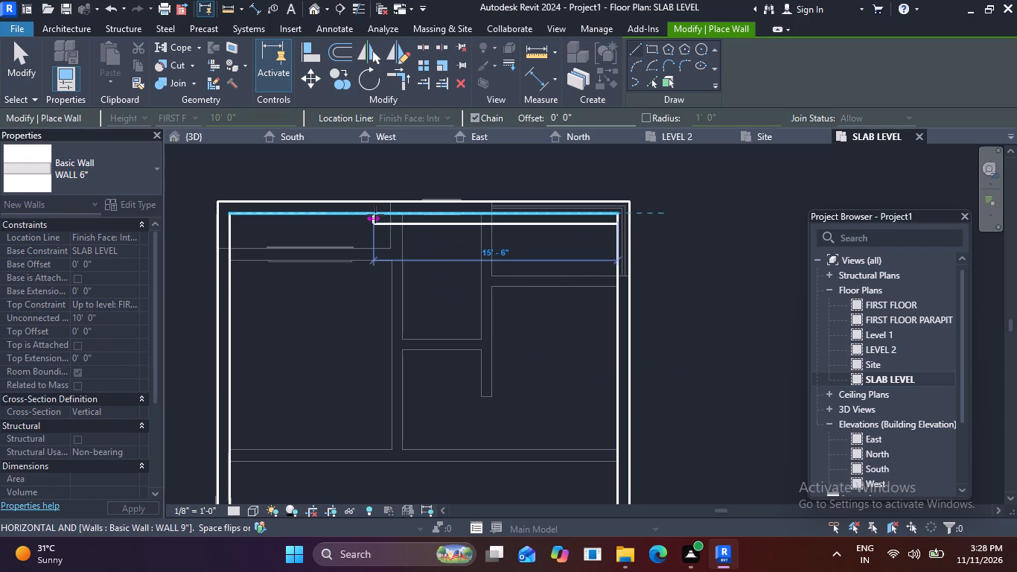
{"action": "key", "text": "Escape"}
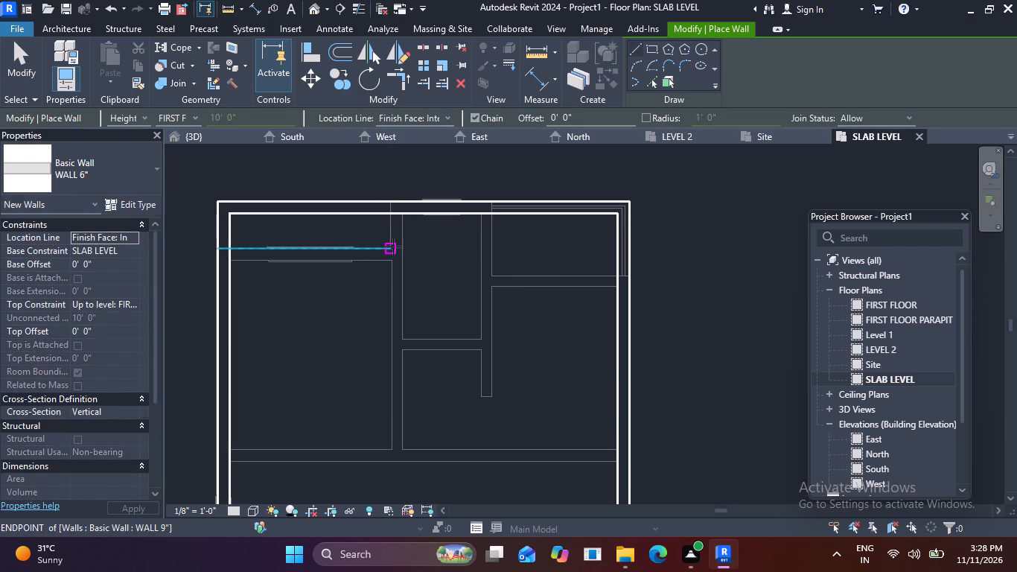
Undo all the exterior walls drawn on the slab and the added FIRST FLOOR PARAPIT level.
{"action": "key", "text": "ctrl+z"}
{"action": "key", "text": "ctrl+z"}
{"action": "key", "text": "ctrl+z"}
{"action": "key", "text": "ctrl+z"}
{"action": "key", "text": "ctrl+z"}
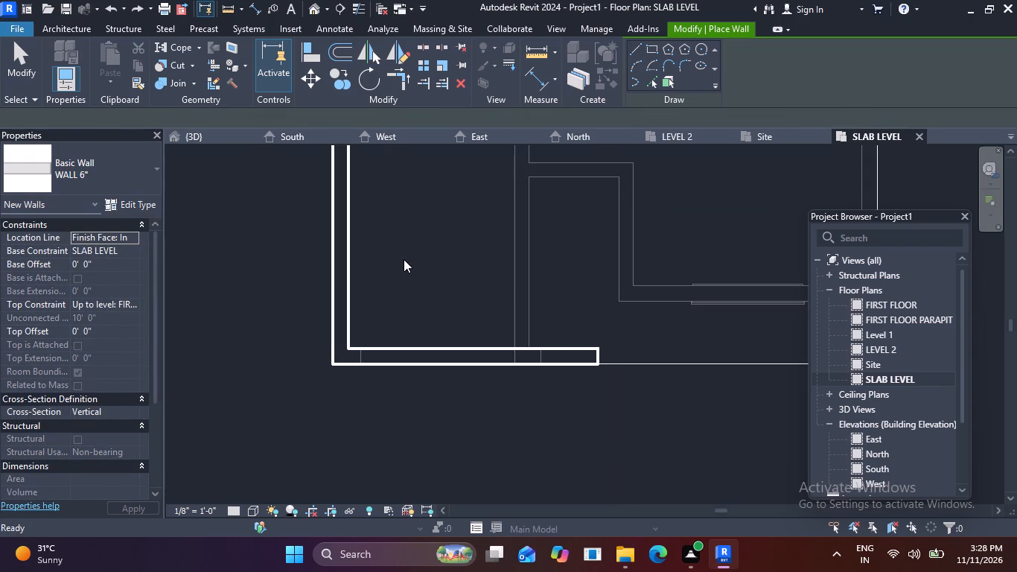
{"action": "key", "text": "ctrl+z"}
{"action": "key", "text": "ctrl+z"}
{"action": "key", "text": "ctrl+z"}
{"action": "key", "text": "ctrl+z"}
{"action": "key", "text": "ctrl+z"}
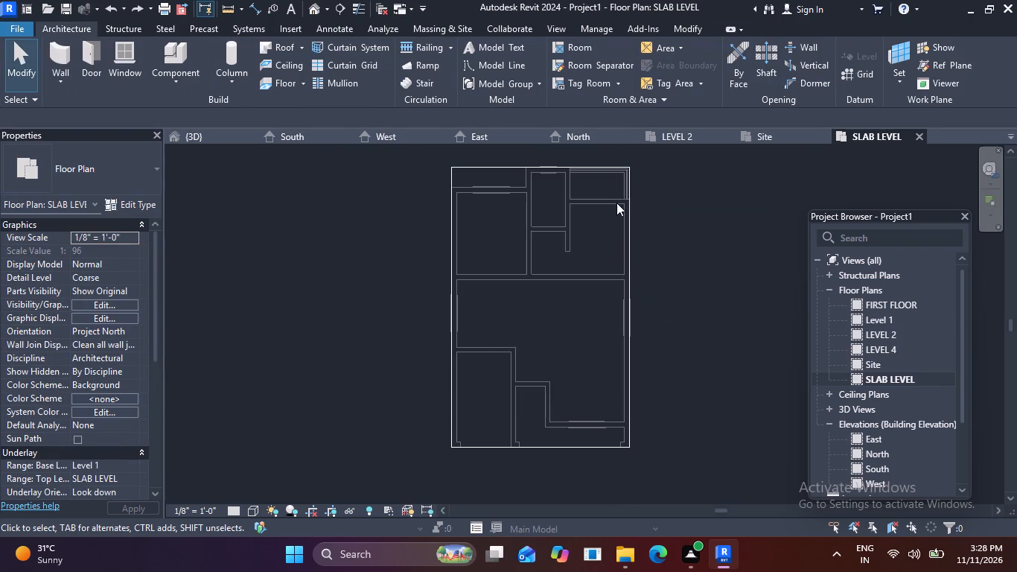
{"action": "scroll", "coordinate": [616, 191], "scroll_direction": "up", "scroll_amount": 3}
{"action": "middle_click_drag", "start_coordinate": [616, 190], "coordinate": [616, 308]}
{"action": "key", "text": "ctrl+z"}
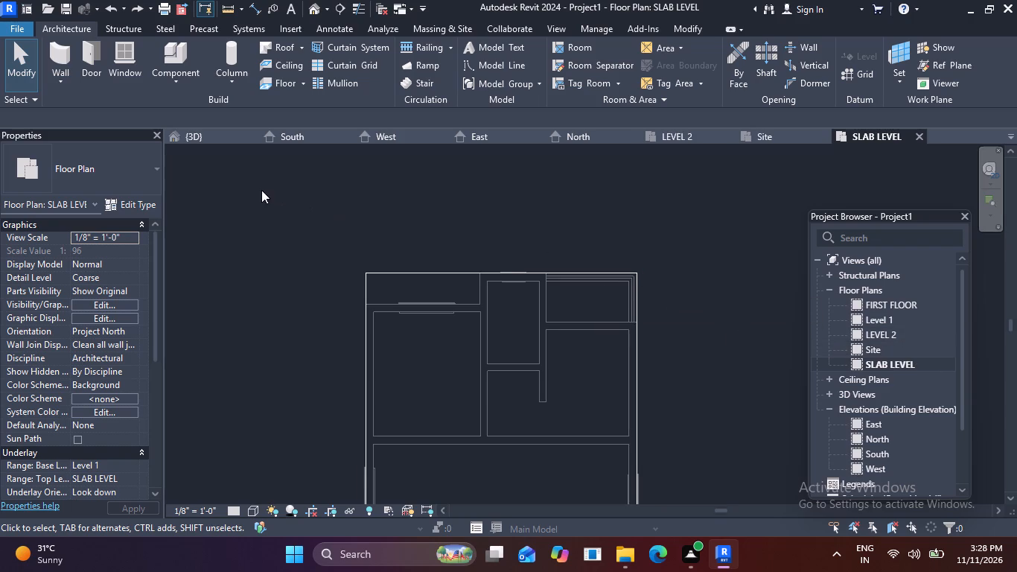
On SLAB LEVEL, draw a WALL 9" up to FIRST FLOOR, 11' west from the underlay's inner northeast corner, flipped toward the slab's north edge.
{"action": "double_click", "coordinate": [858, 365]}
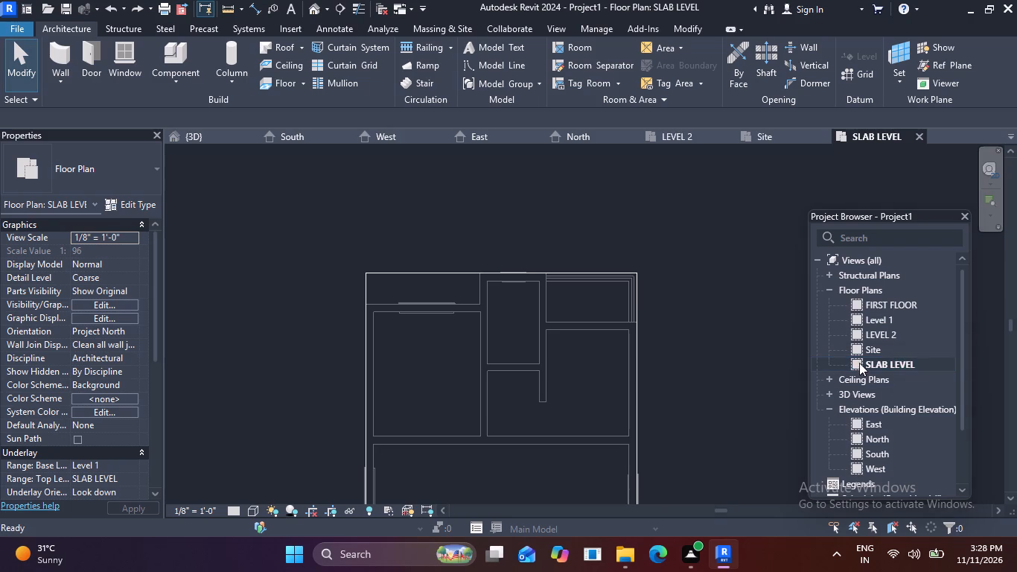
{"action": "left_click", "coordinate": [66, 56]}
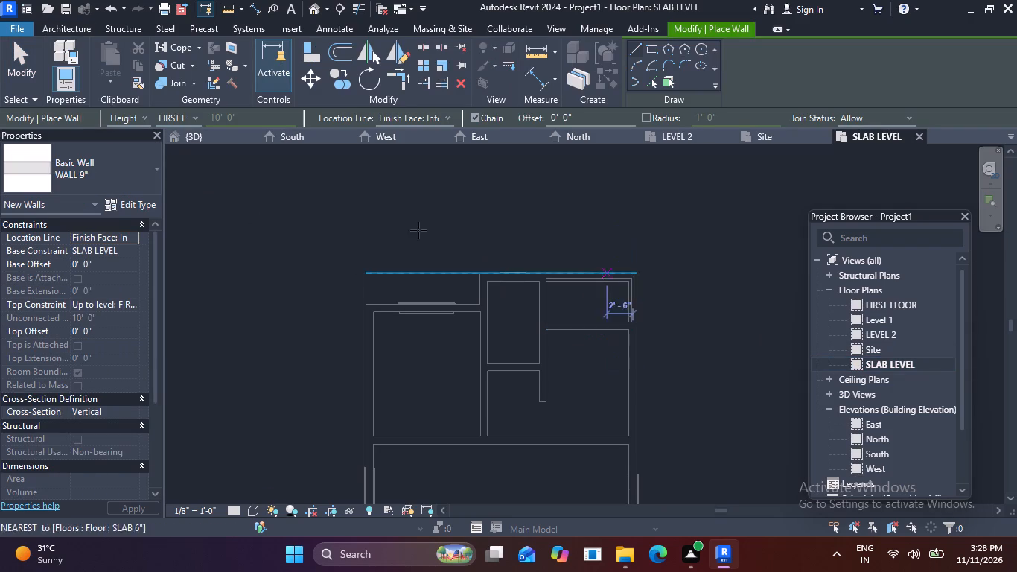
{"action": "left_click", "coordinate": [186, 118]}
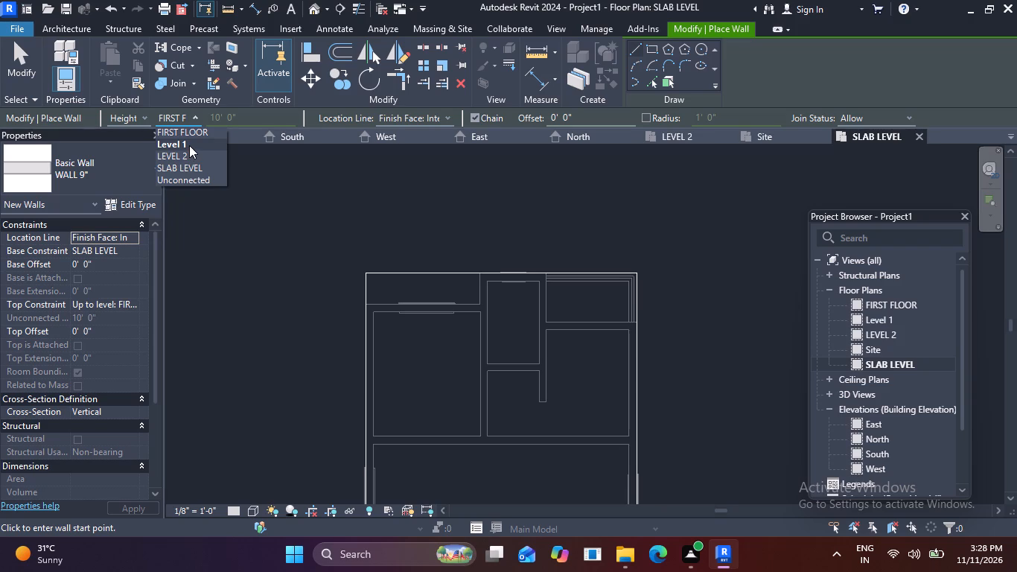
{"action": "left_click", "coordinate": [200, 128]}
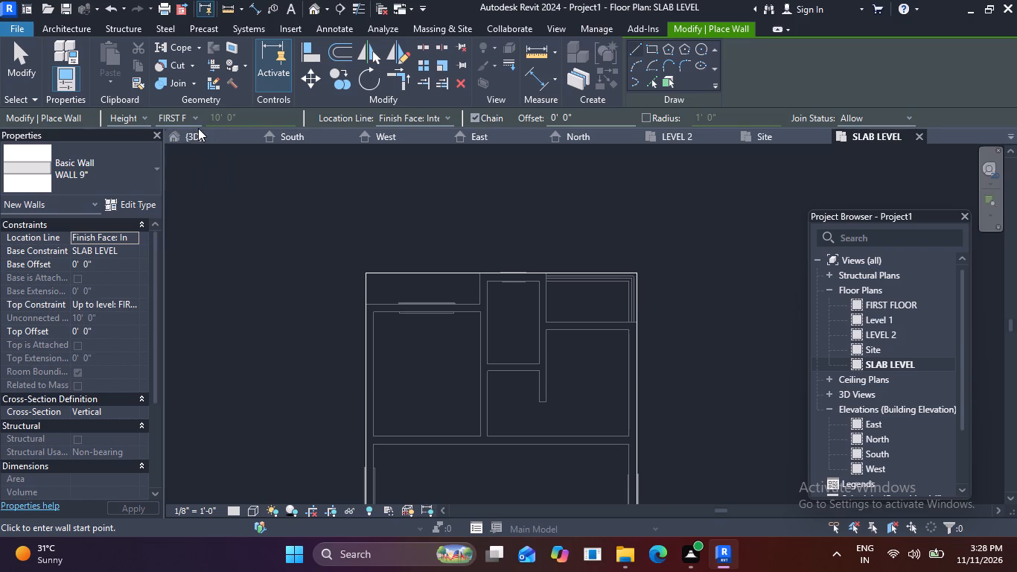
{"action": "scroll", "coordinate": [669, 284], "scroll_direction": "up", "scroll_amount": 4}
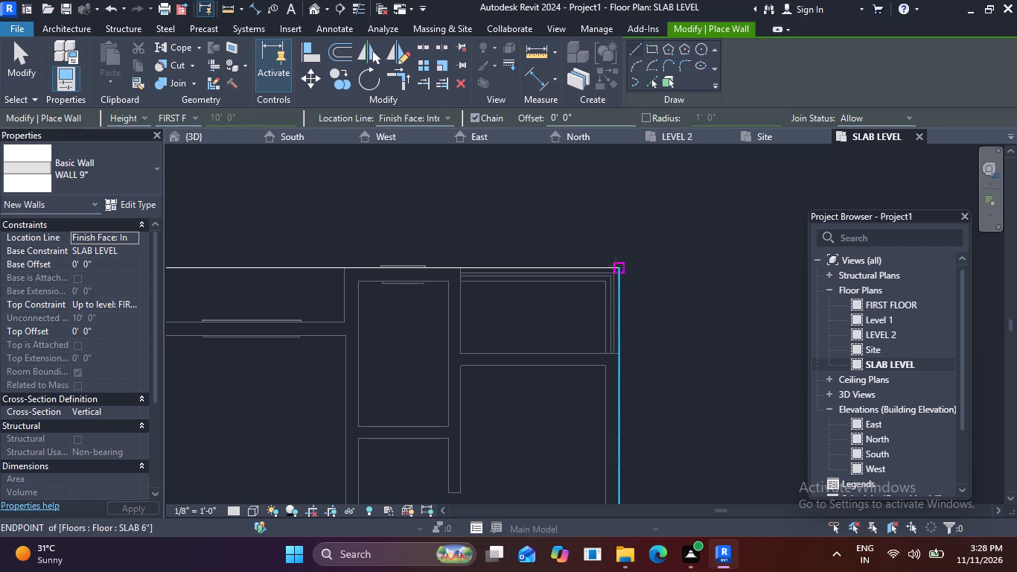
{"action": "left_click", "coordinate": [616, 266]}
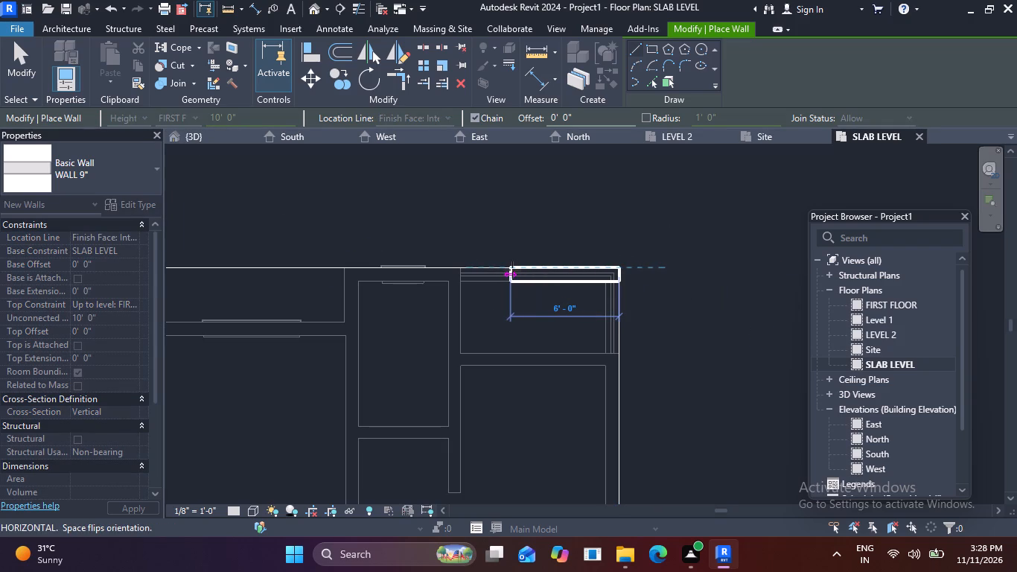
{"action": "key", "text": "Escape"}
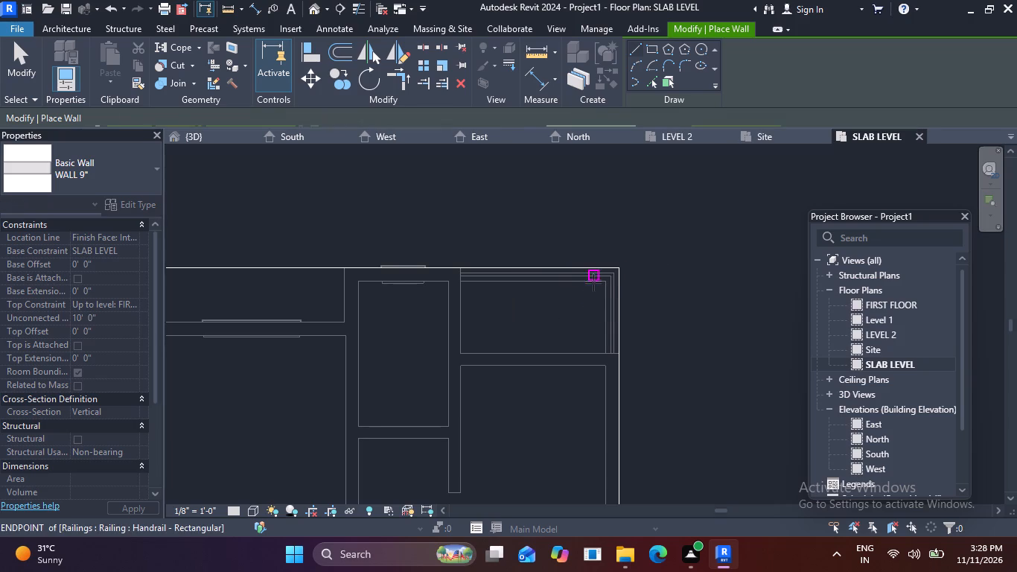
{"action": "left_click", "coordinate": [601, 282]}
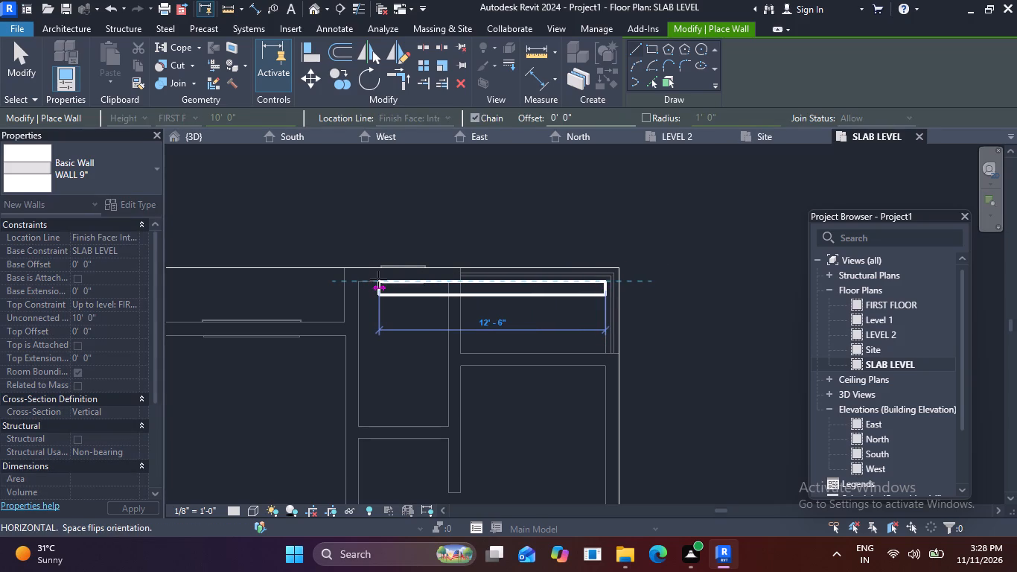
{"action": "key", "text": "space"}
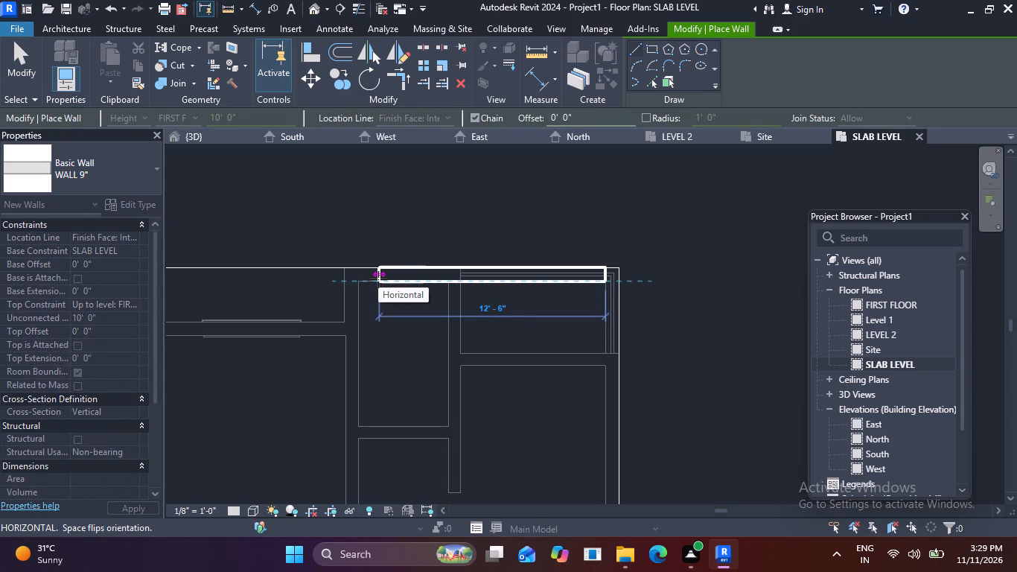
{"action": "type", "text": "11'"}
{"action": "key", "text": "Return"}
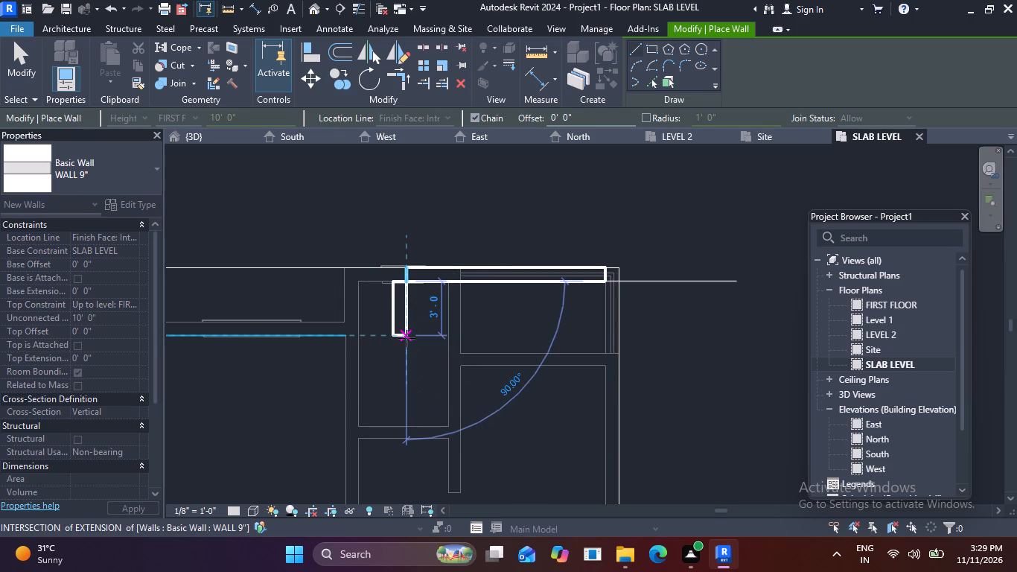
{"action": "key", "text": "Escape"}
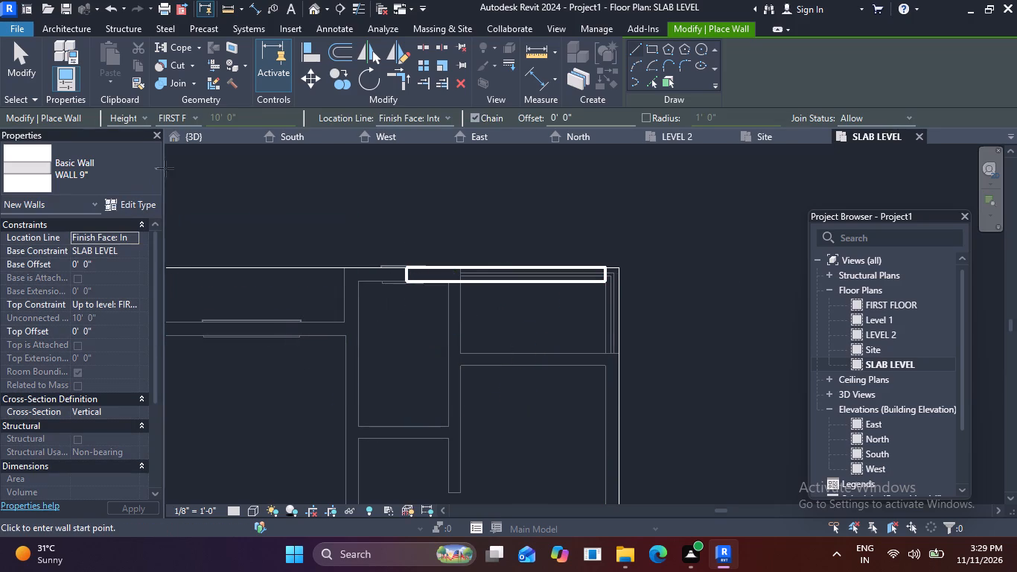
Draw a WALL 6" partition 8' south from the west end of the 11' north wall, flipped so its thickness lies to the west.
{"action": "left_click", "coordinate": [159, 167]}
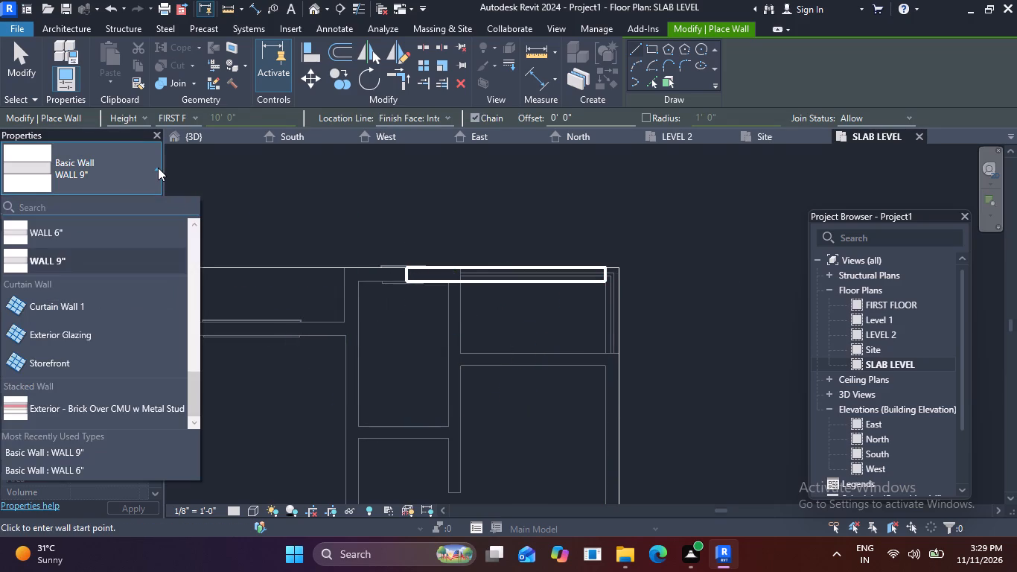
{"action": "left_click", "coordinate": [98, 232]}
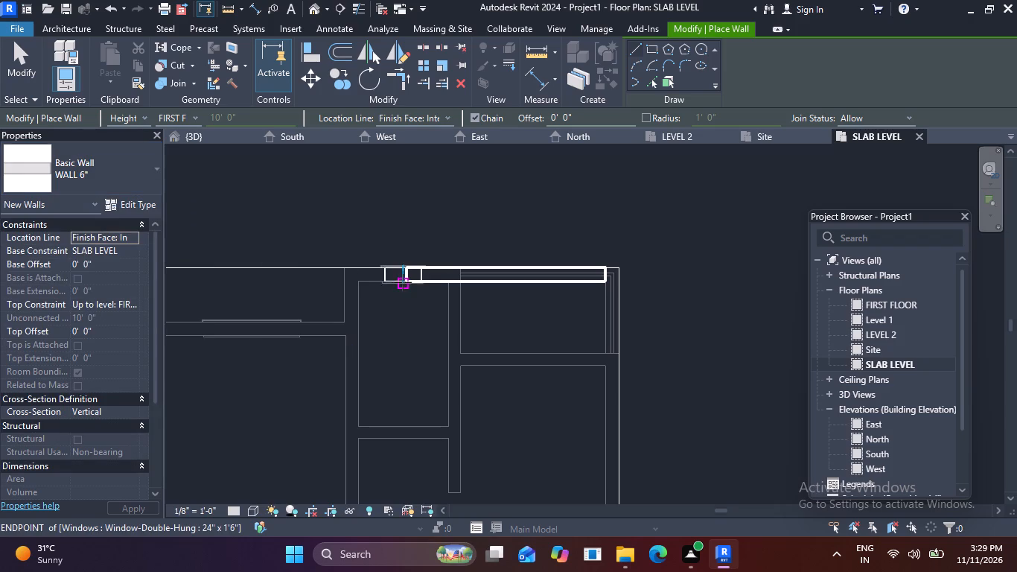
{"action": "left_click", "coordinate": [403, 282]}
{"action": "key", "text": "space"}
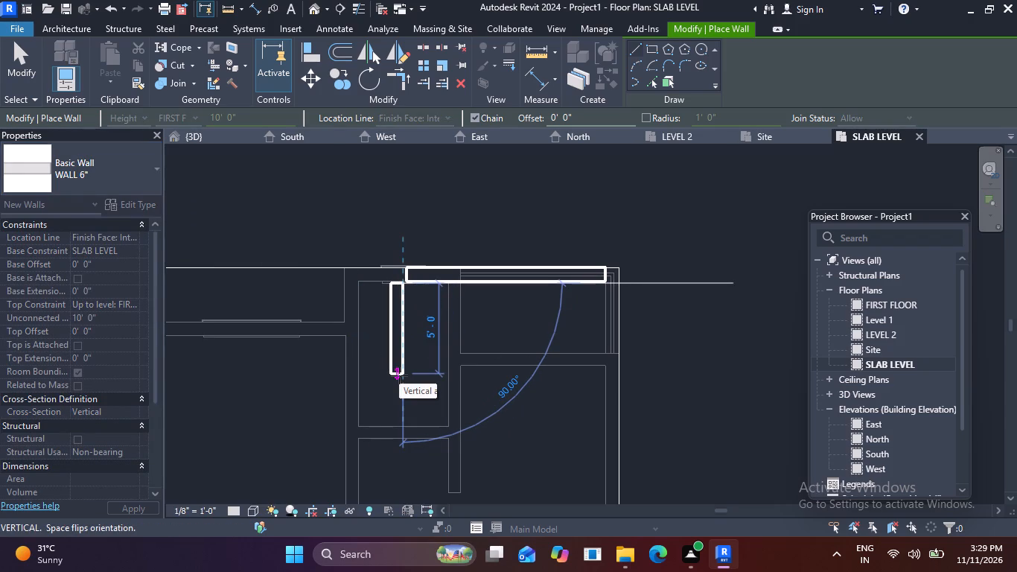
{"action": "type", "text": "8'"}
{"action": "key", "text": "Return"}
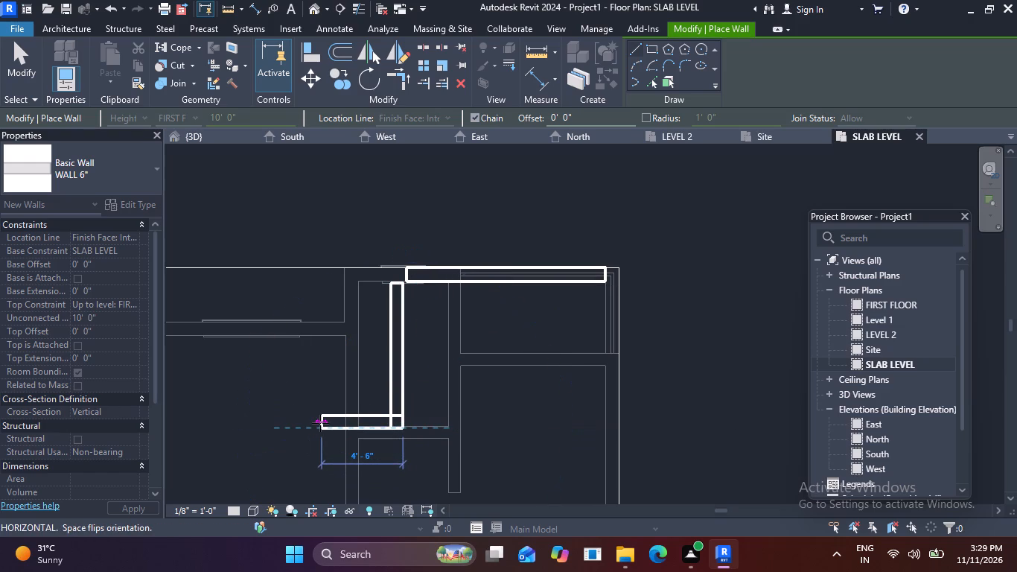
Continue the WALL 6" chain 5' west, flipped to the south, and north up to the line of the north wall's inner face.
{"action": "key", "text": "space"}
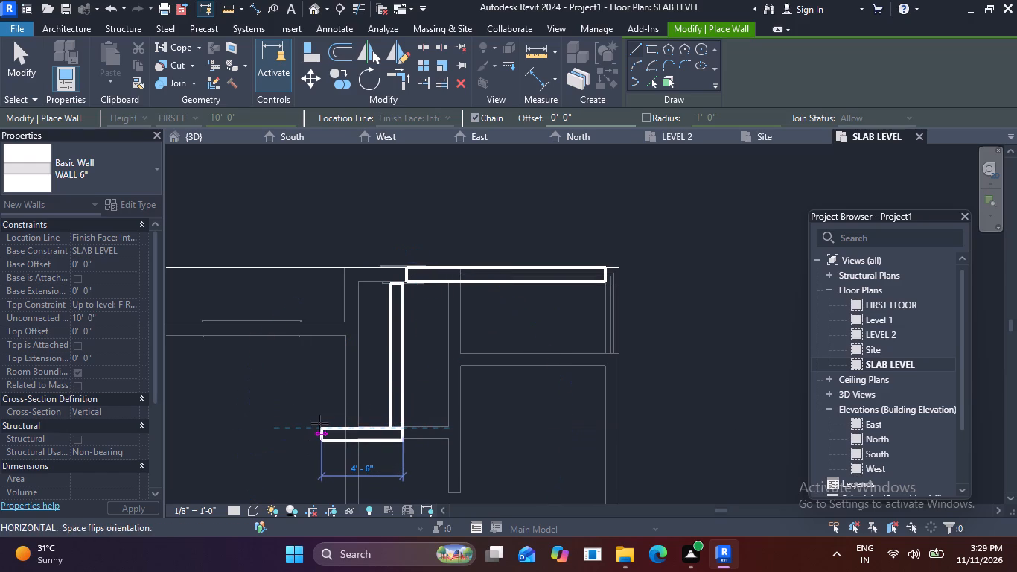
{"action": "key", "text": "5"}
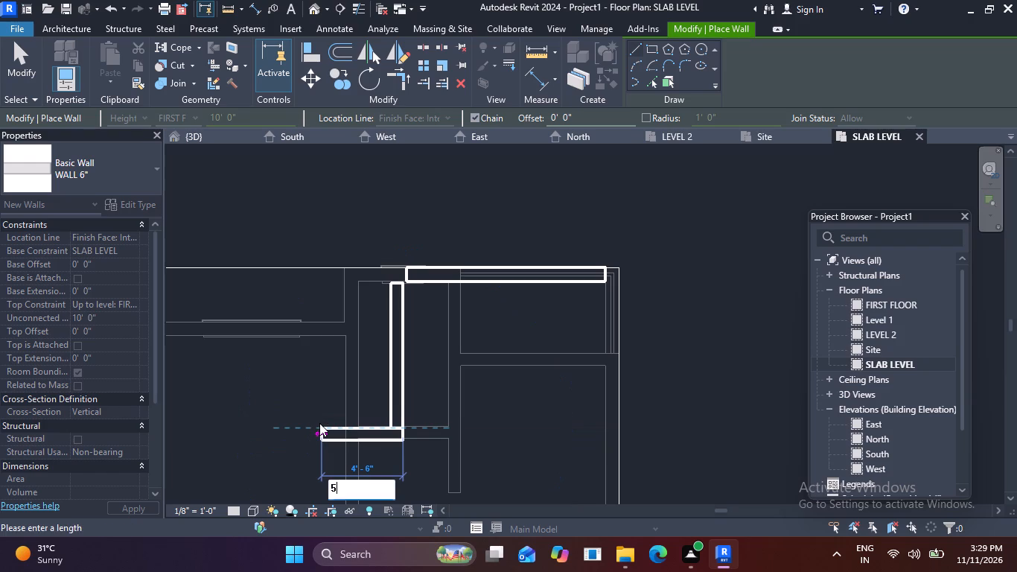
{"action": "key", "text": "apostrophe"}
{"action": "key", "text": "Return"}
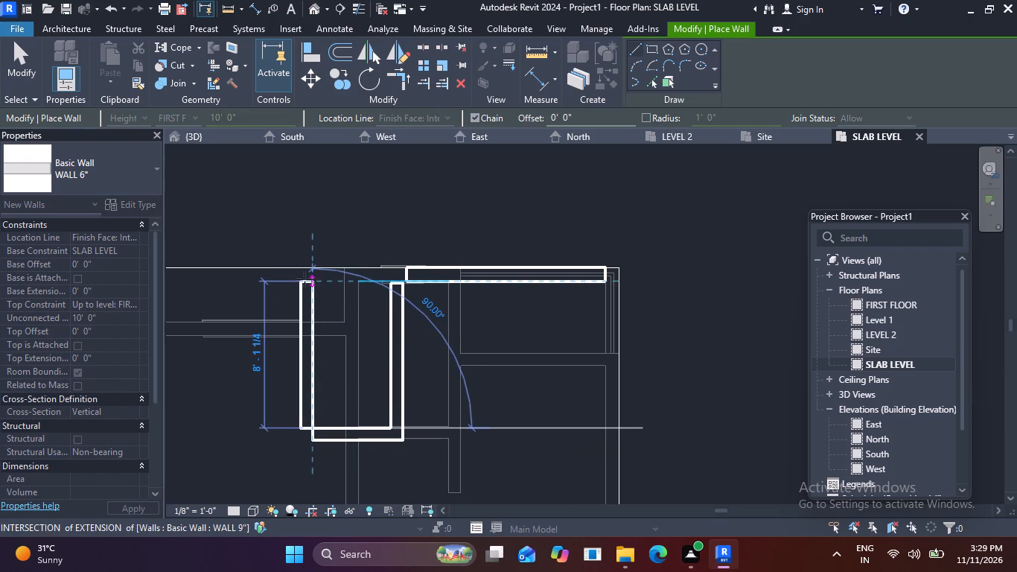
{"action": "left_click", "coordinate": [305, 279]}
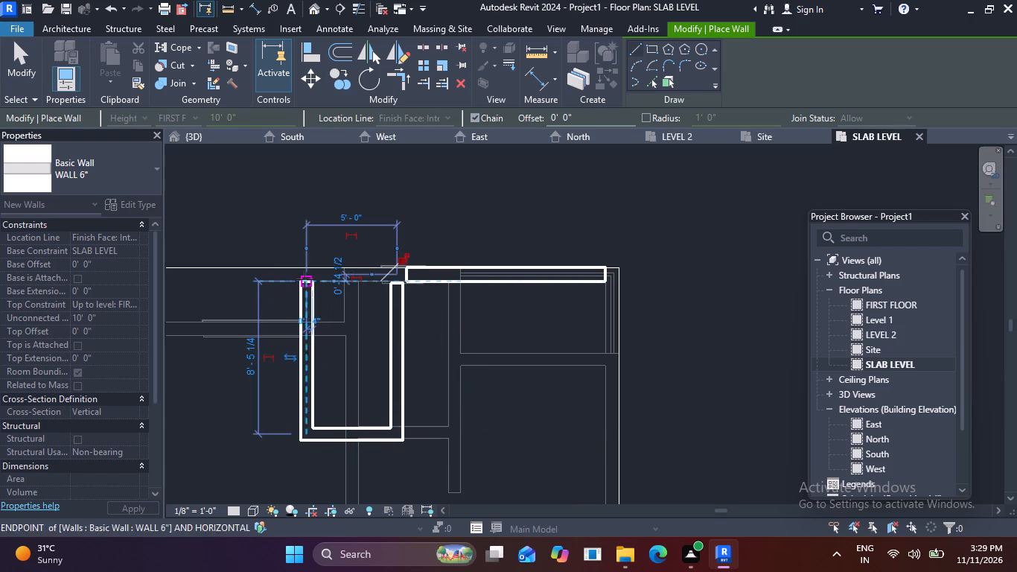
{"action": "key", "text": "Escape"}
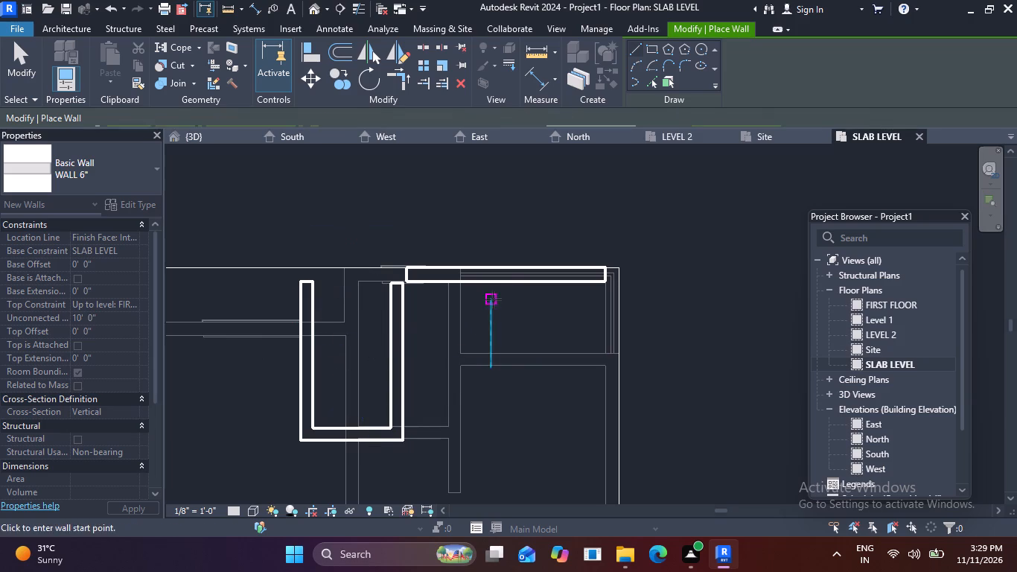
{"action": "key", "text": "Escape"}
Continue the north WALL 9" about 5'-10" west from its west end to the new partition's corner, flipped toward the slab's north edge.
{"action": "left_click", "coordinate": [511, 282]}
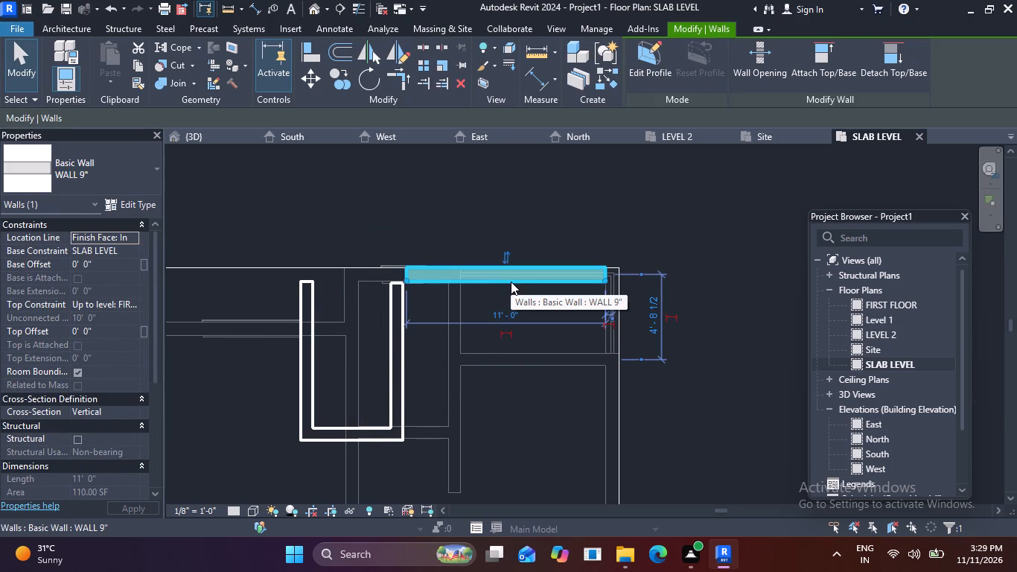
{"action": "key", "text": "c"}
{"action": "key", "text": "s"}
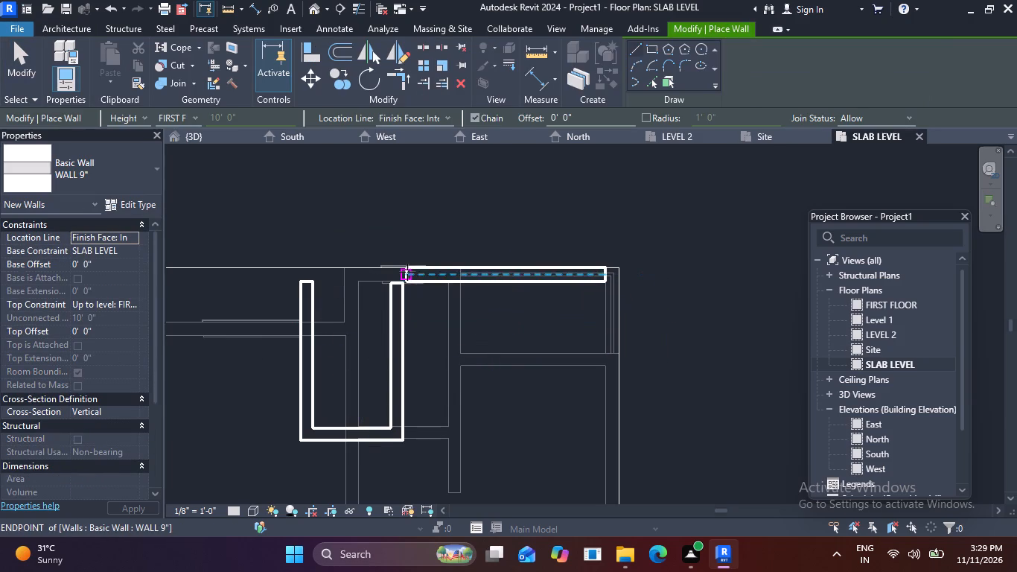
{"action": "left_click", "coordinate": [404, 267]}
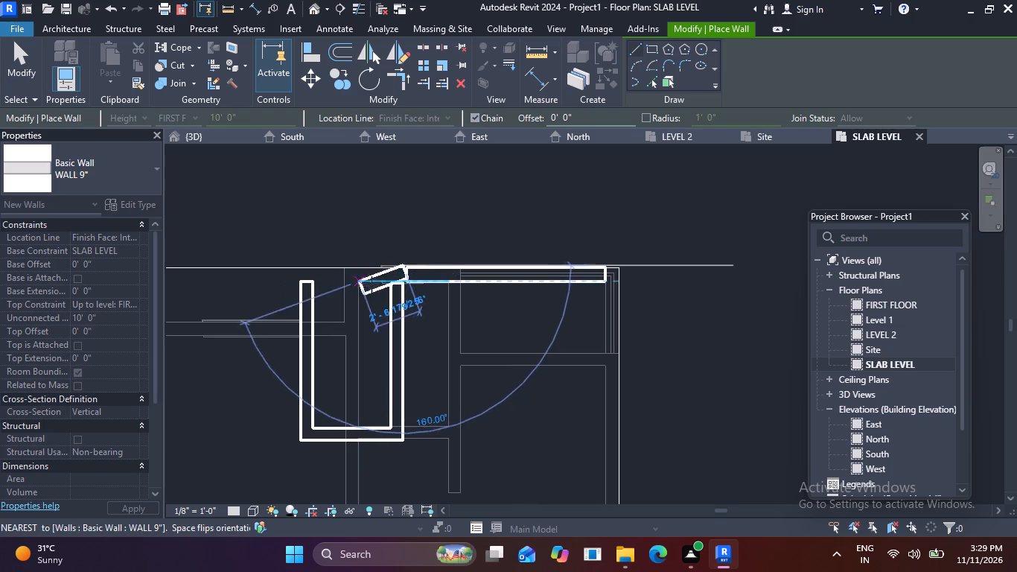
{"action": "key", "text": "Escape"}
{"action": "scroll", "coordinate": [415, 273], "scroll_direction": "up", "scroll_amount": 4}
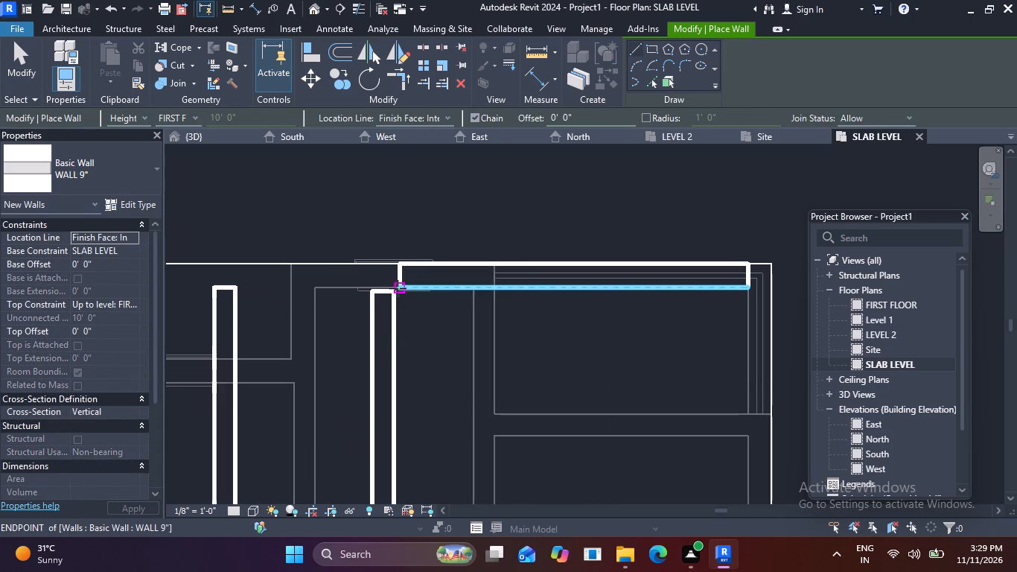
{"action": "left_click", "coordinate": [398, 288]}
{"action": "key", "text": "space"}
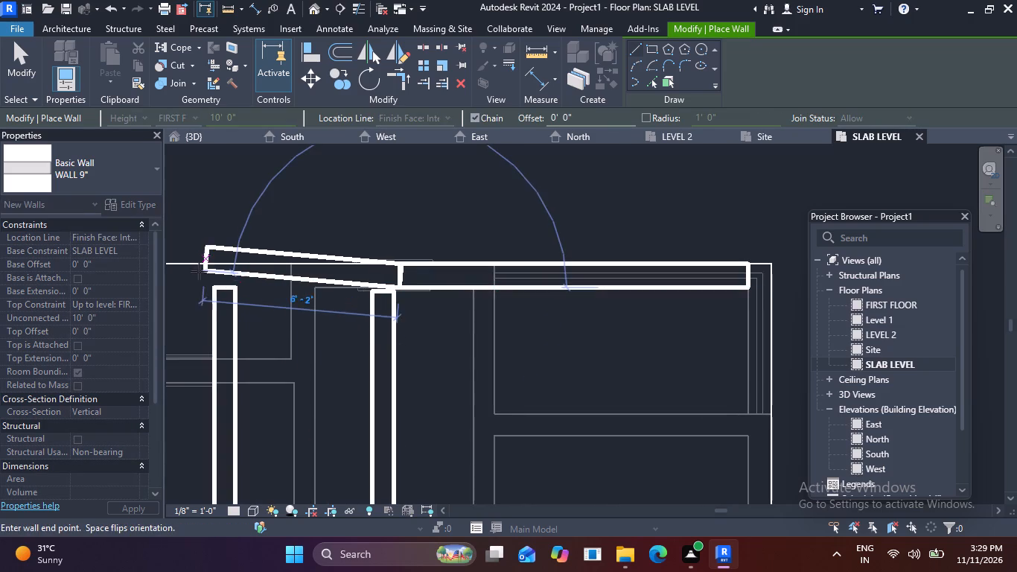
{"action": "middle_click_drag", "start_coordinate": [197, 270], "coordinate": [313, 276]}
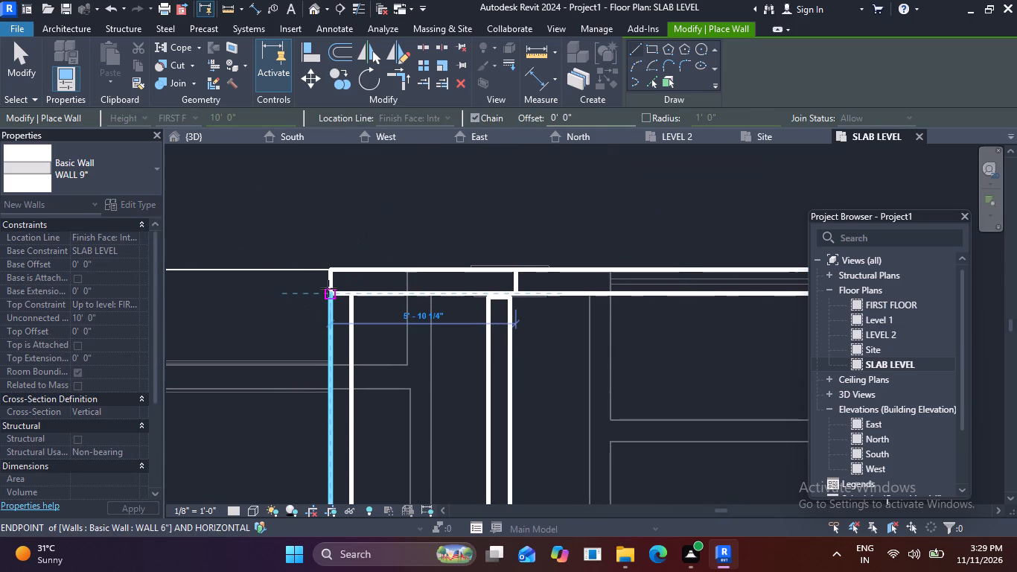
{"action": "left_click", "coordinate": [328, 288]}
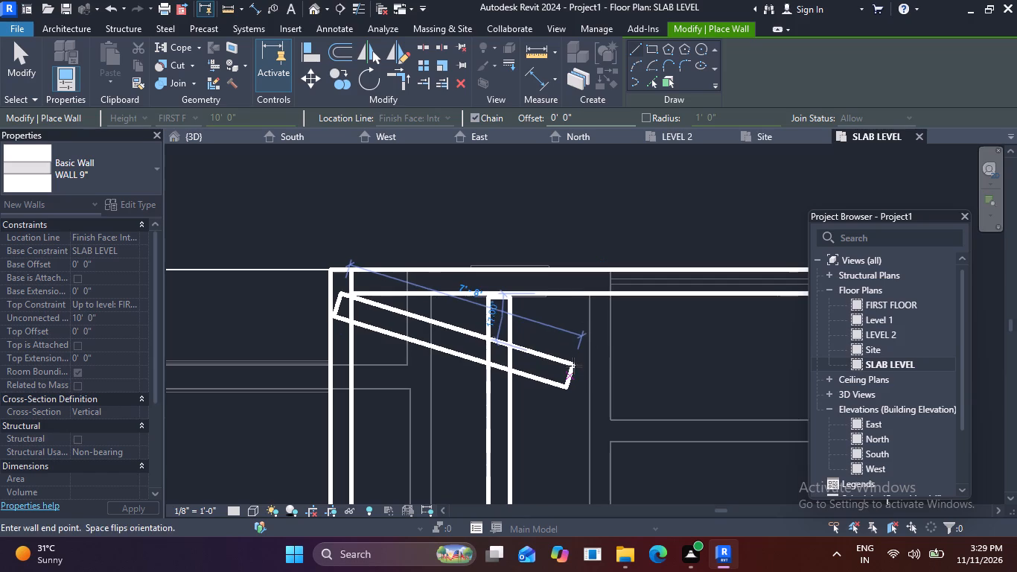
{"action": "scroll", "coordinate": [549, 371], "scroll_direction": "down", "scroll_amount": 2}
{"action": "middle_click_drag", "start_coordinate": [410, 412], "coordinate": [446, 263]}
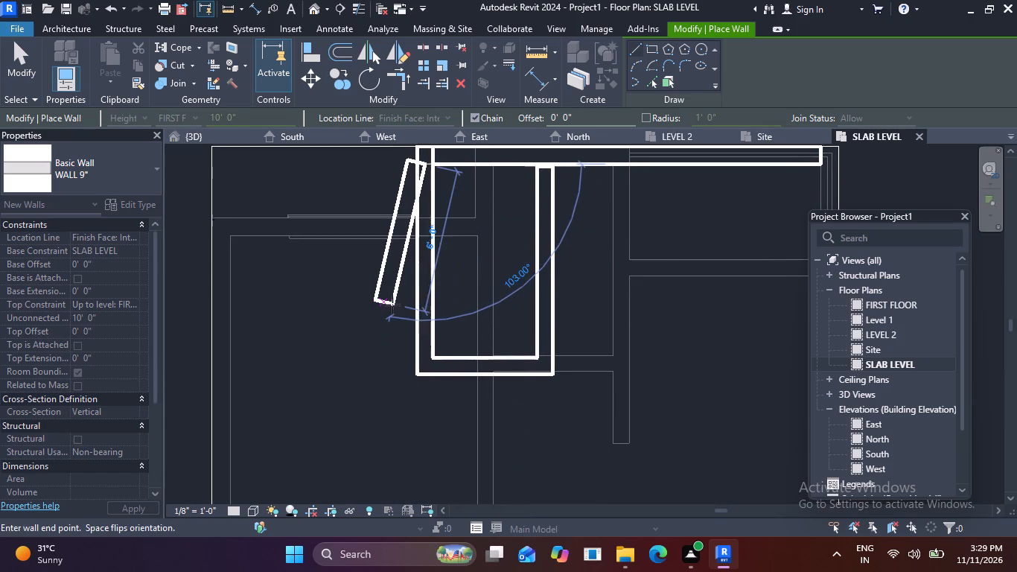
{"action": "key", "text": "Escape"}
Draw a WALL 9" 12' south from the inner northeast corner along the slab's east edge.
{"action": "scroll", "coordinate": [313, 298], "scroll_direction": "down", "scroll_amount": 4}
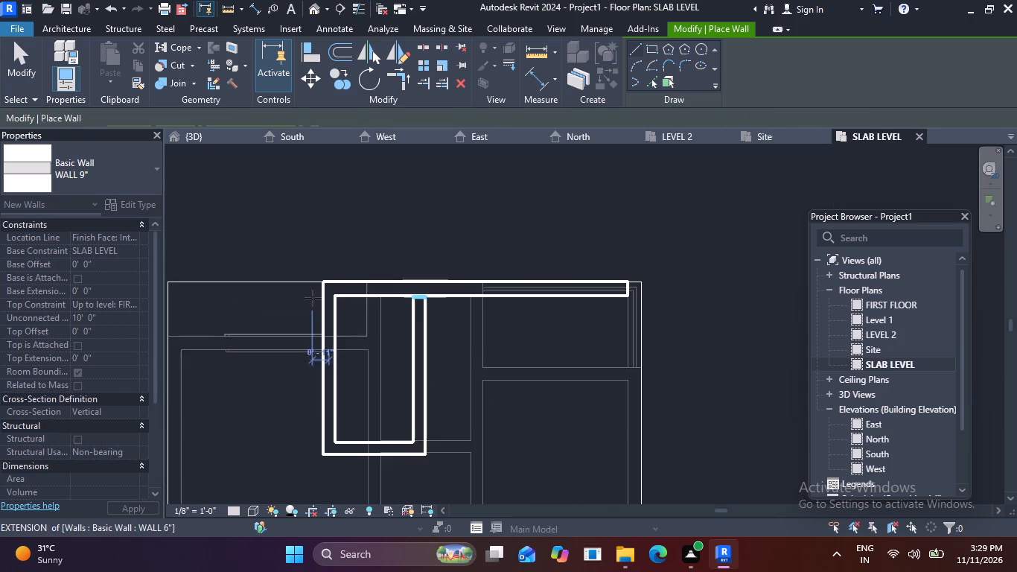
{"action": "scroll", "coordinate": [304, 302], "scroll_direction": "down", "scroll_amount": 2}
{"action": "middle_click_drag", "start_coordinate": [313, 306], "coordinate": [390, 295]}
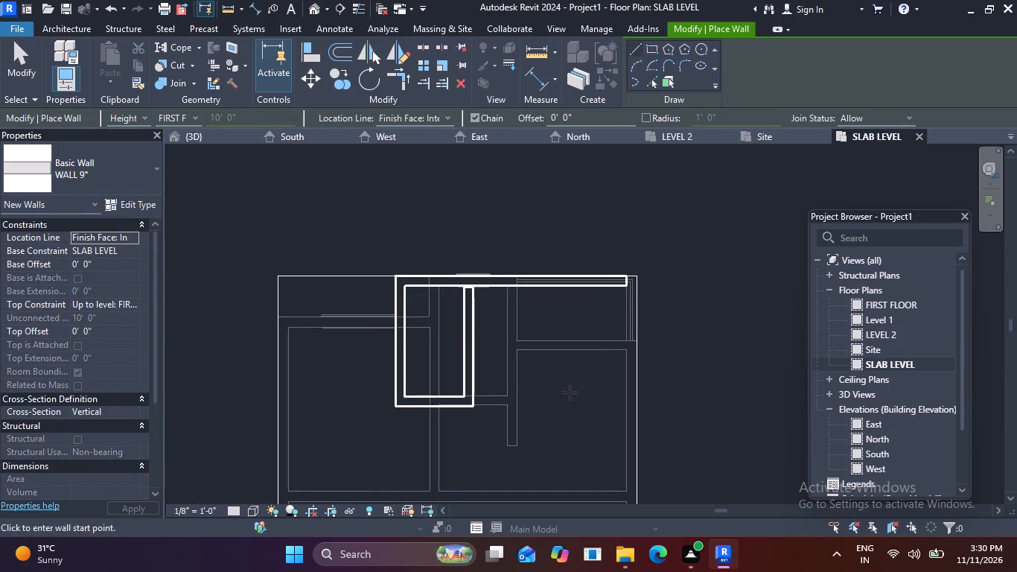
{"action": "middle_click_drag", "start_coordinate": [558, 381], "coordinate": [520, 329]}
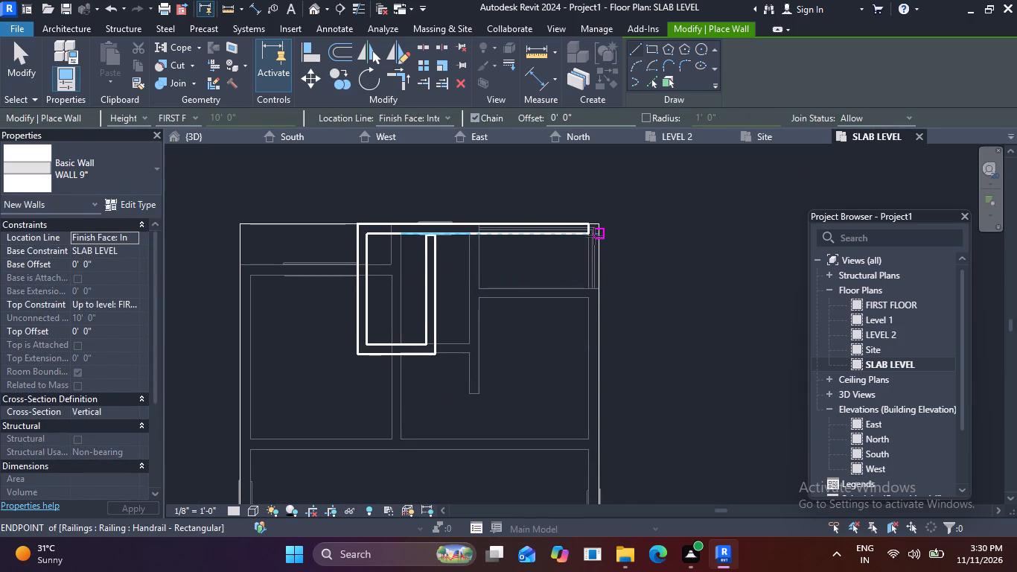
{"action": "left_click", "coordinate": [589, 234]}
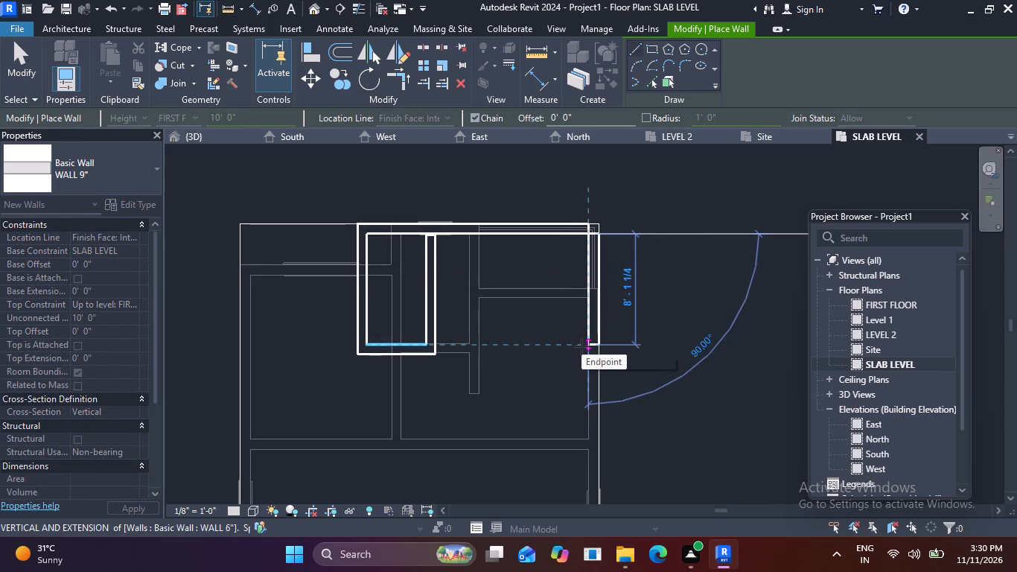
{"action": "type", "text": "12"}
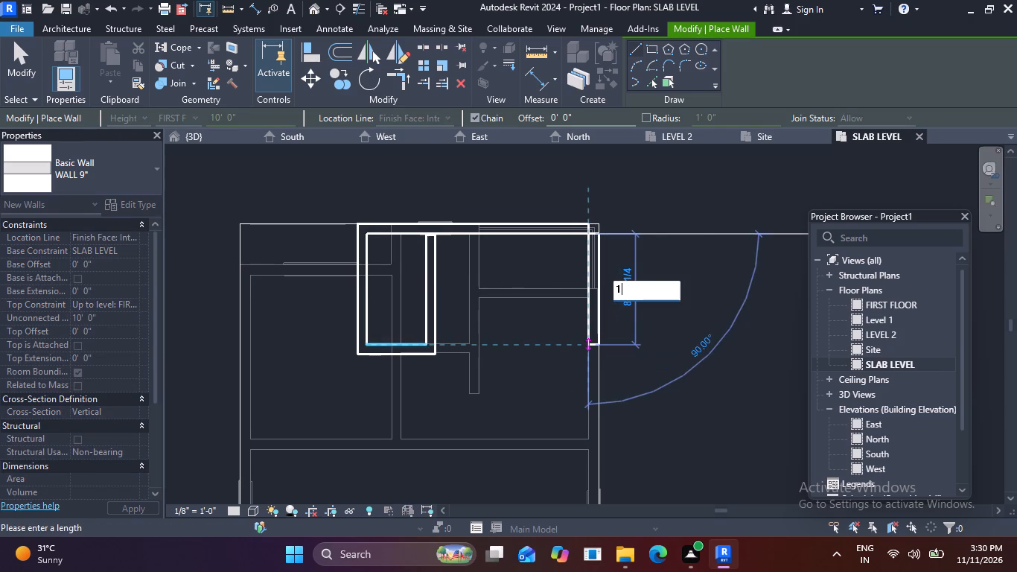
{"action": "key", "text": "apostrophe"}
{"action": "key", "text": "Return"}
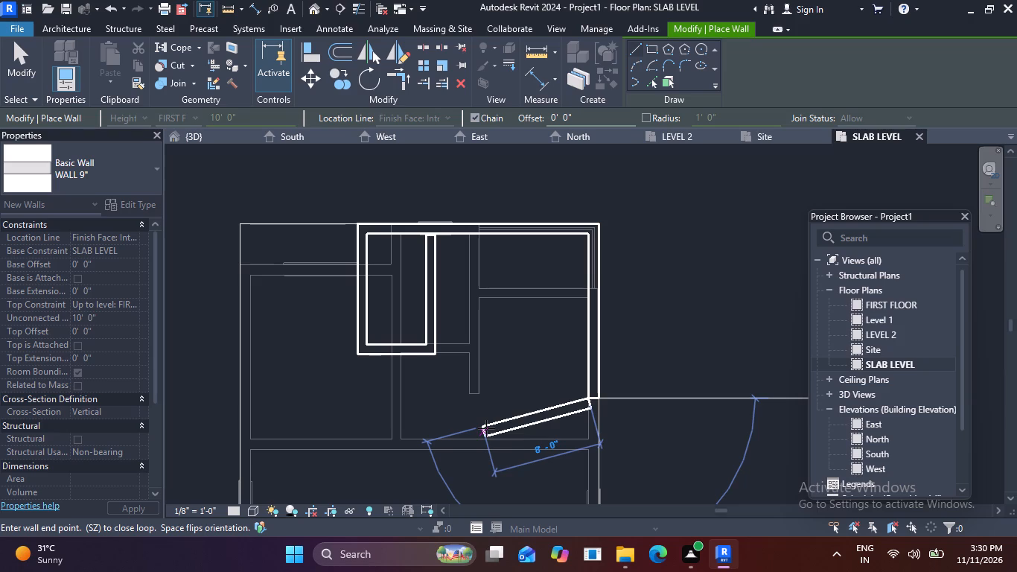
{"action": "key", "text": "Escape"}
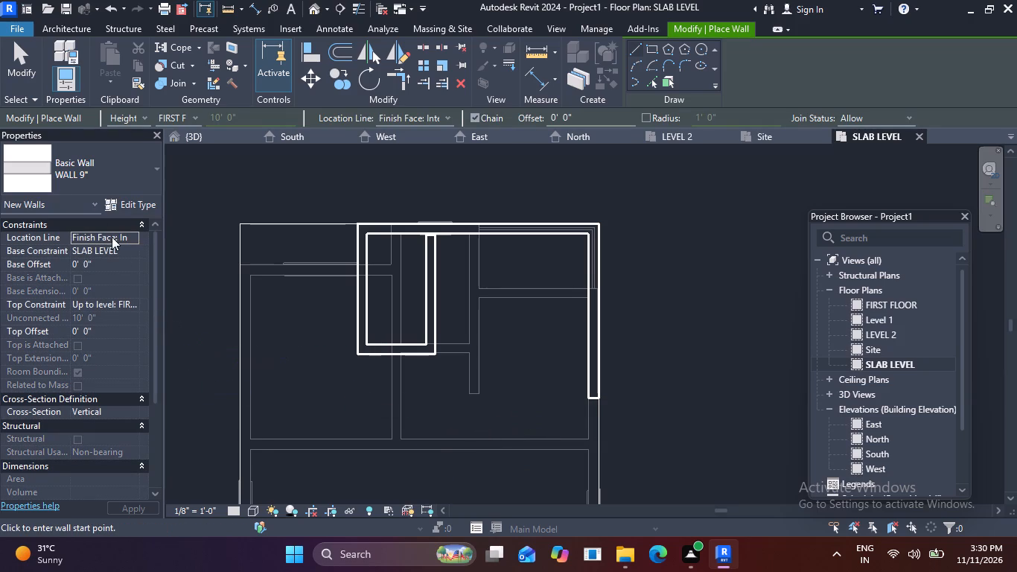
{"action": "key", "text": "Escape"}
Draw a WALL 6" partition 11' west from the south end of the 12' east wall.
{"action": "left_click", "coordinate": [435, 314]}
{"action": "key", "text": "c"}
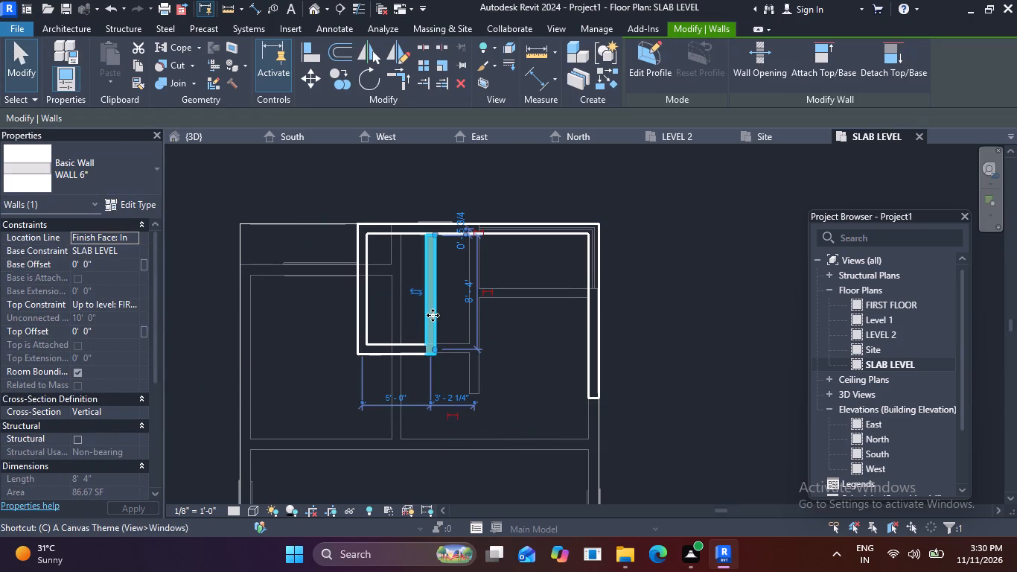
{"action": "key", "text": "s"}
{"action": "left_click", "coordinate": [587, 398]}
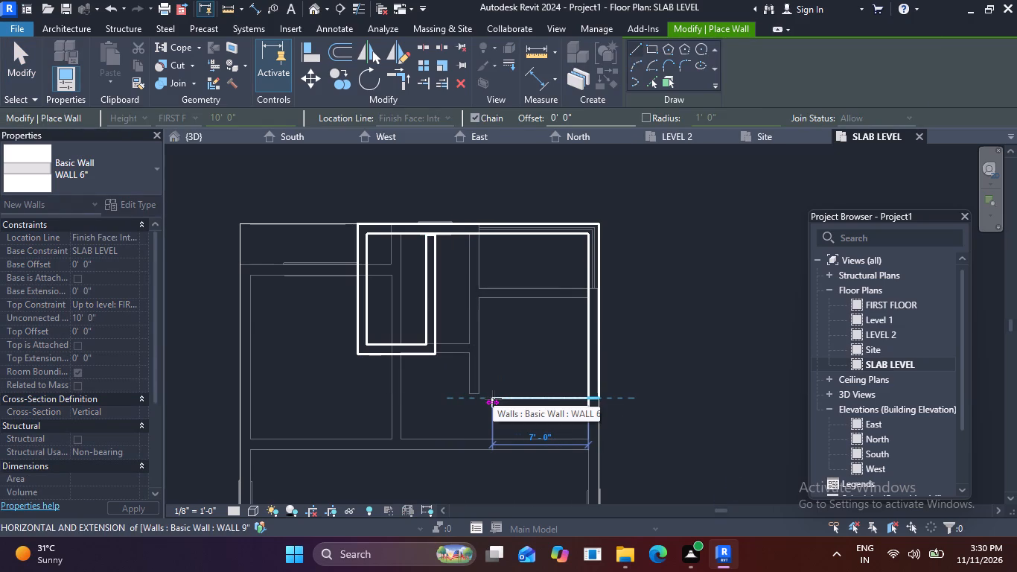
{"action": "type", "text": "11'"}
{"action": "key", "text": "Return"}
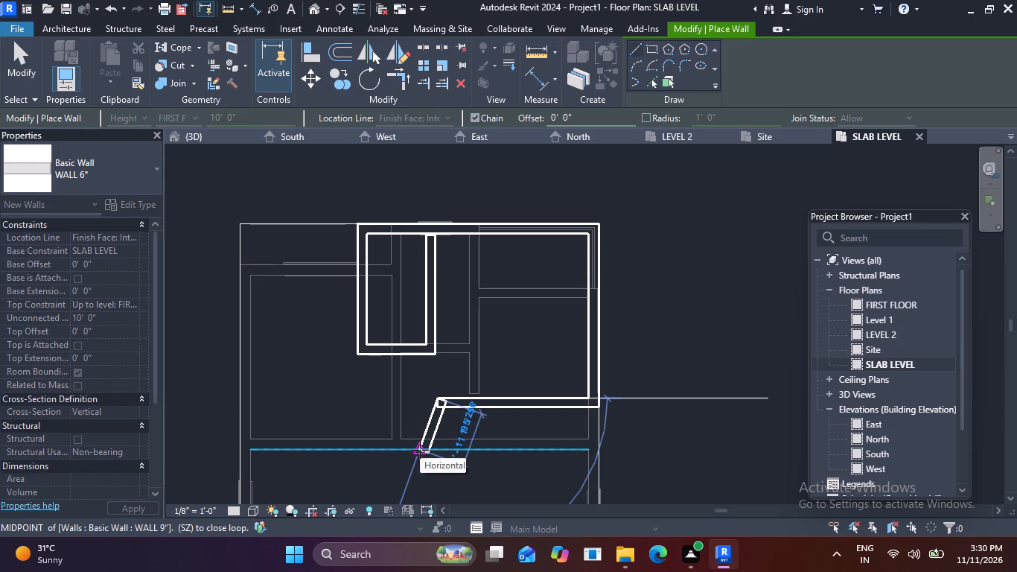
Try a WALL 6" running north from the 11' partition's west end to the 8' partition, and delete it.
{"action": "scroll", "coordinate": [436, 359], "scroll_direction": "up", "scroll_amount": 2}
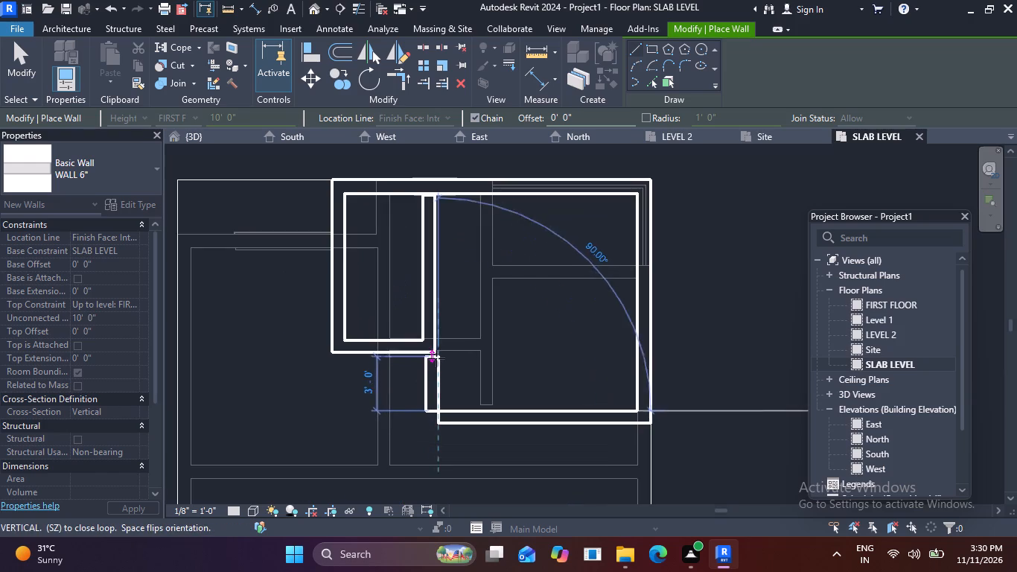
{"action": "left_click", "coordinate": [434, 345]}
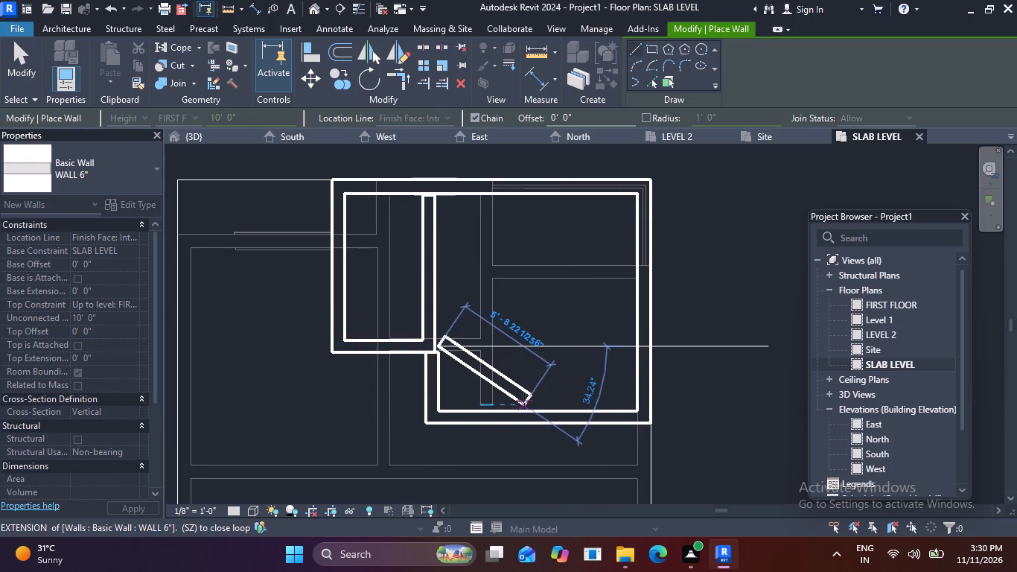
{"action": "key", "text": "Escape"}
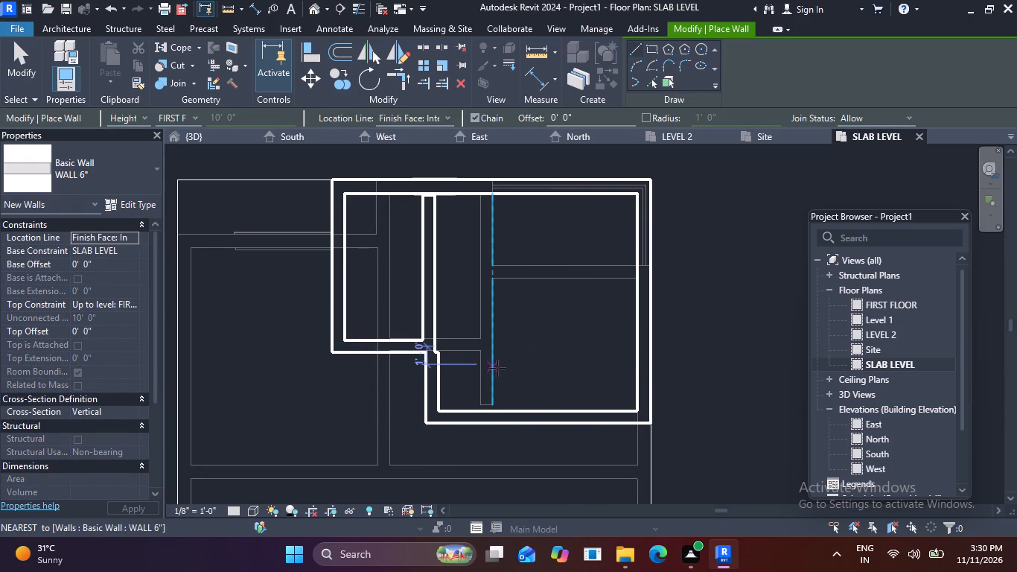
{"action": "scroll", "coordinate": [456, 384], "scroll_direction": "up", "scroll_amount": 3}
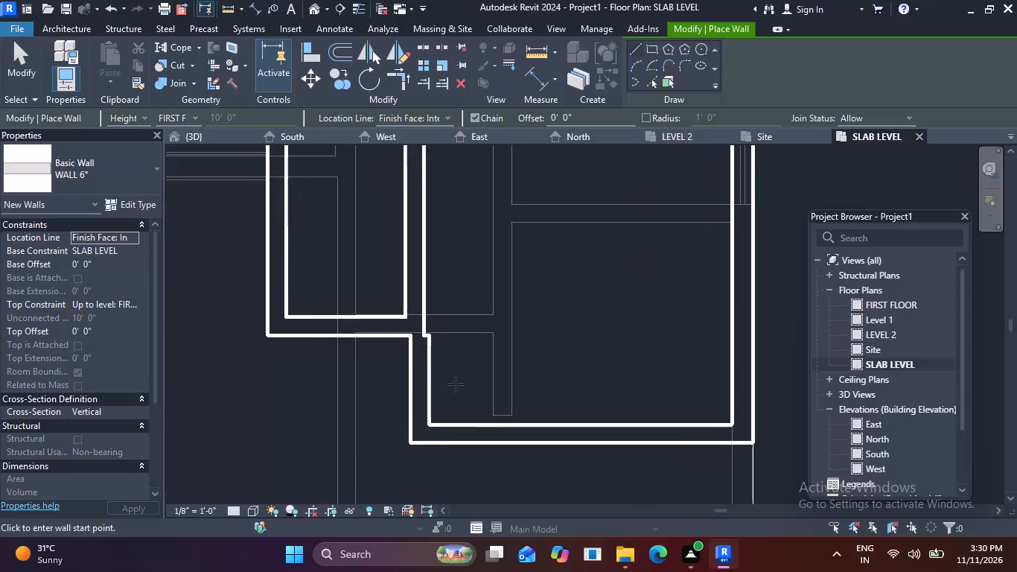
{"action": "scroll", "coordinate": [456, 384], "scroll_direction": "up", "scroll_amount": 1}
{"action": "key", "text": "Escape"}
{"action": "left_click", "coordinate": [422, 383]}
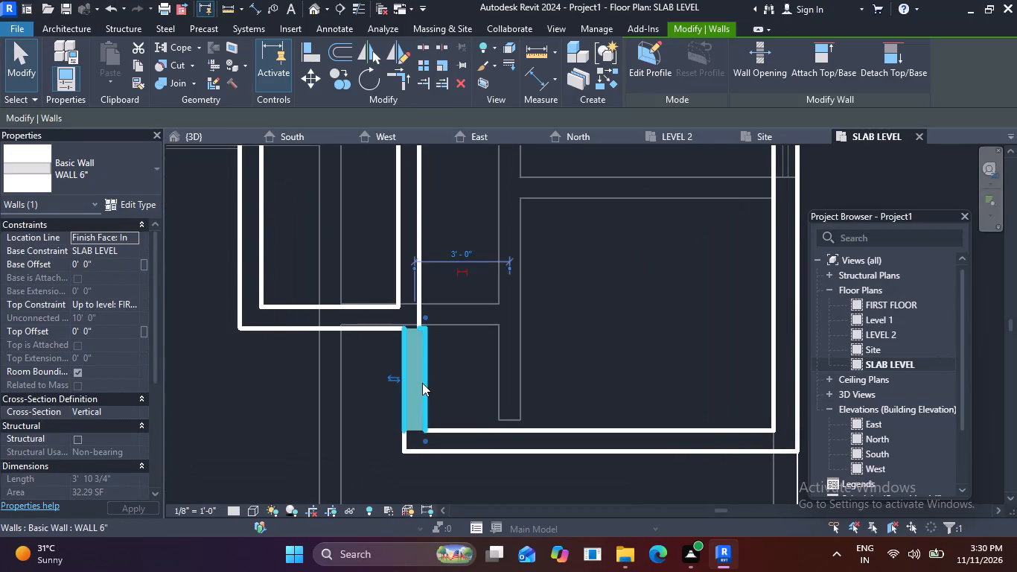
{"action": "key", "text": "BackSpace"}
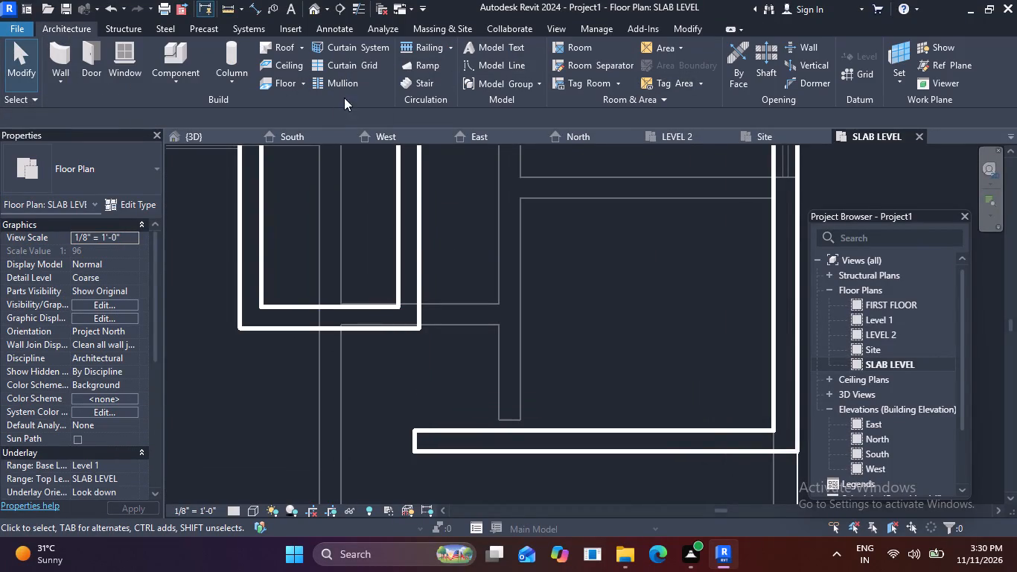
Trim/extend the 8' north-south partition and the 11' partition to meet at a corner.
{"action": "left_click", "coordinate": [58, 55]}
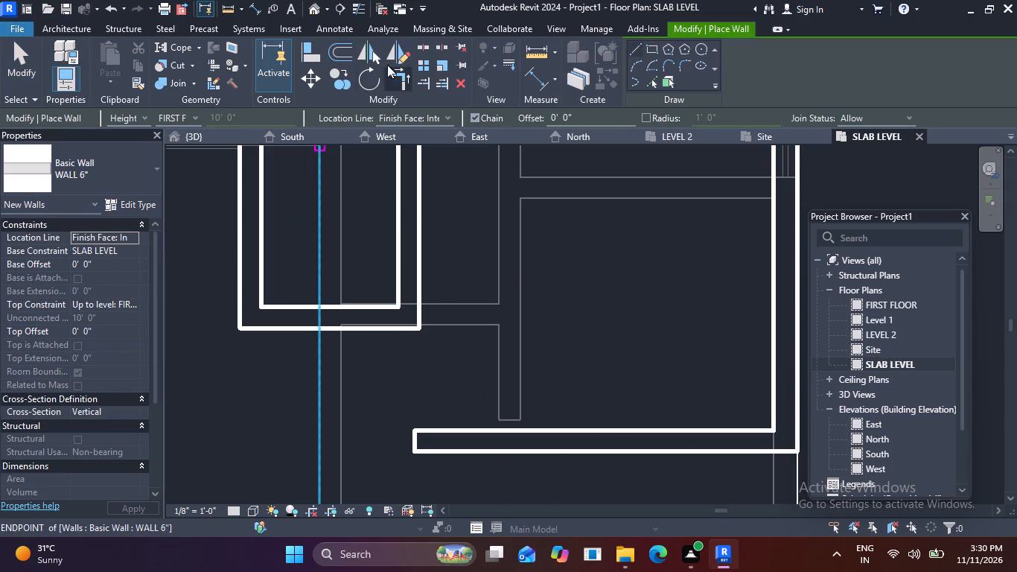
{"action": "left_click", "coordinate": [404, 77]}
{"action": "left_click", "coordinate": [419, 290]}
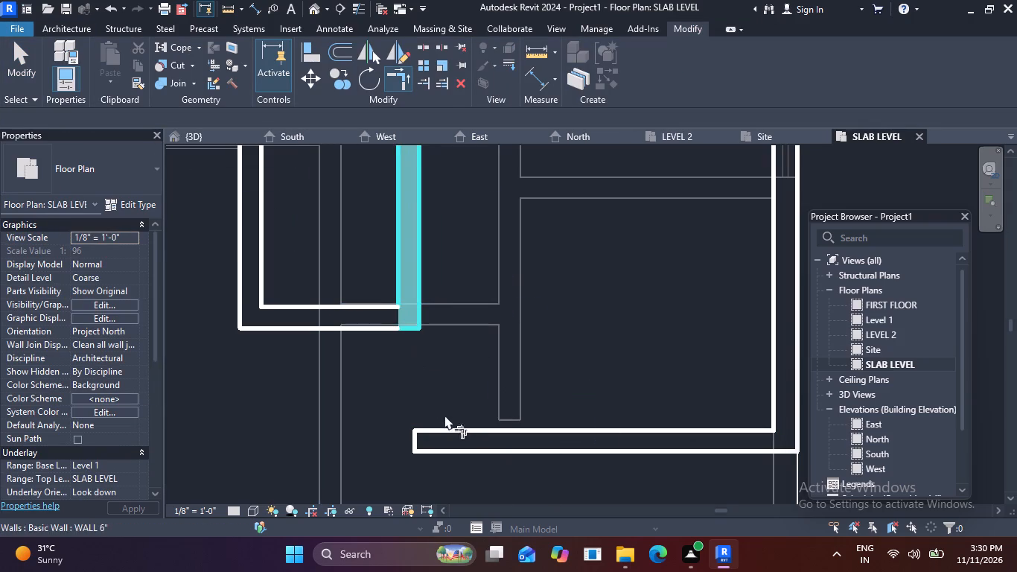
{"action": "left_click", "coordinate": [465, 428]}
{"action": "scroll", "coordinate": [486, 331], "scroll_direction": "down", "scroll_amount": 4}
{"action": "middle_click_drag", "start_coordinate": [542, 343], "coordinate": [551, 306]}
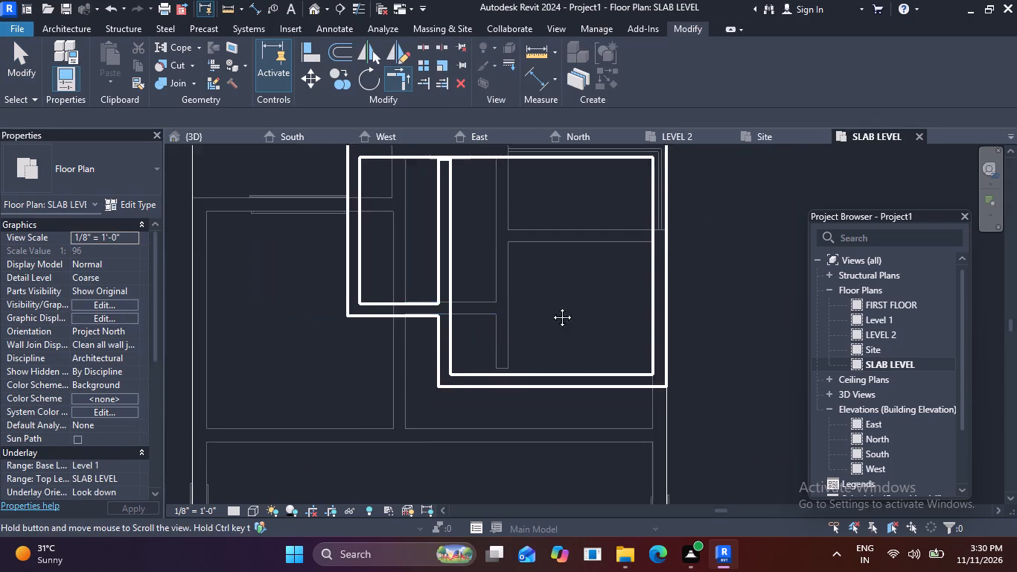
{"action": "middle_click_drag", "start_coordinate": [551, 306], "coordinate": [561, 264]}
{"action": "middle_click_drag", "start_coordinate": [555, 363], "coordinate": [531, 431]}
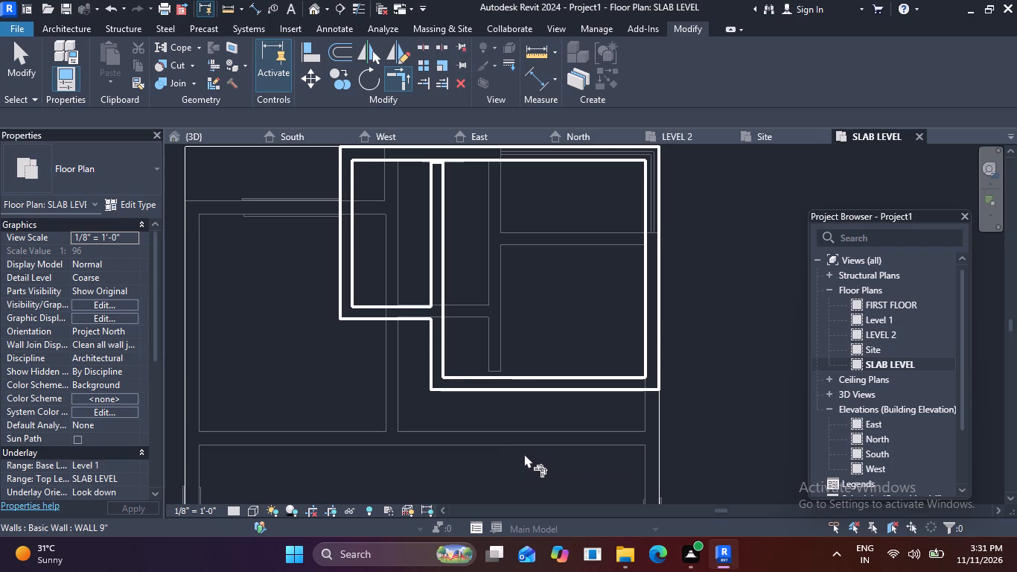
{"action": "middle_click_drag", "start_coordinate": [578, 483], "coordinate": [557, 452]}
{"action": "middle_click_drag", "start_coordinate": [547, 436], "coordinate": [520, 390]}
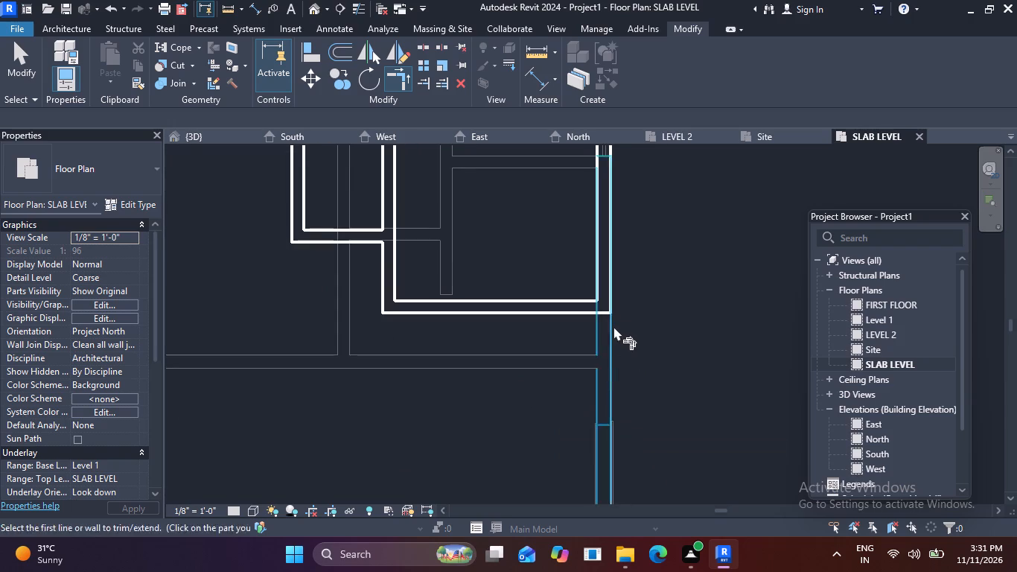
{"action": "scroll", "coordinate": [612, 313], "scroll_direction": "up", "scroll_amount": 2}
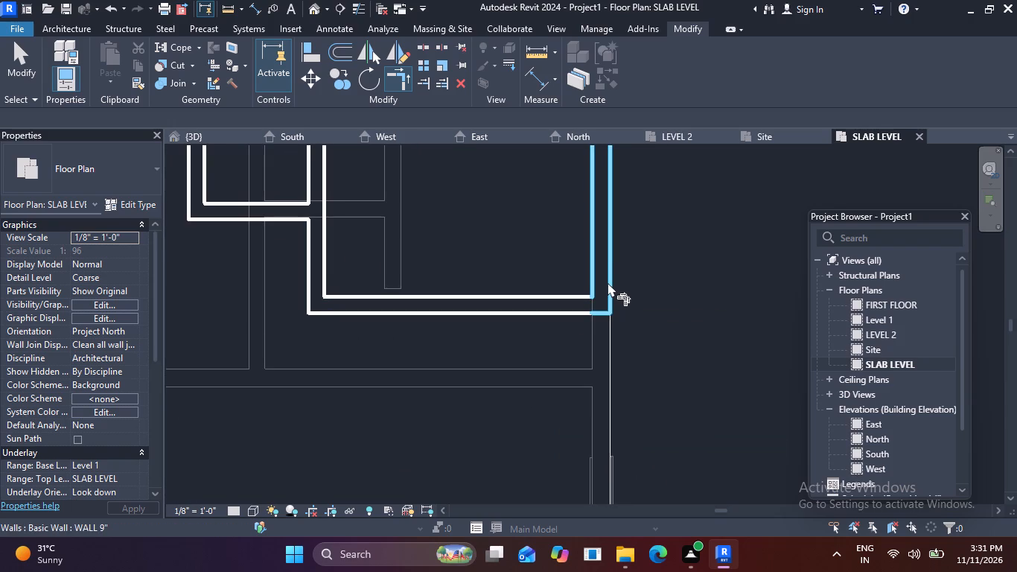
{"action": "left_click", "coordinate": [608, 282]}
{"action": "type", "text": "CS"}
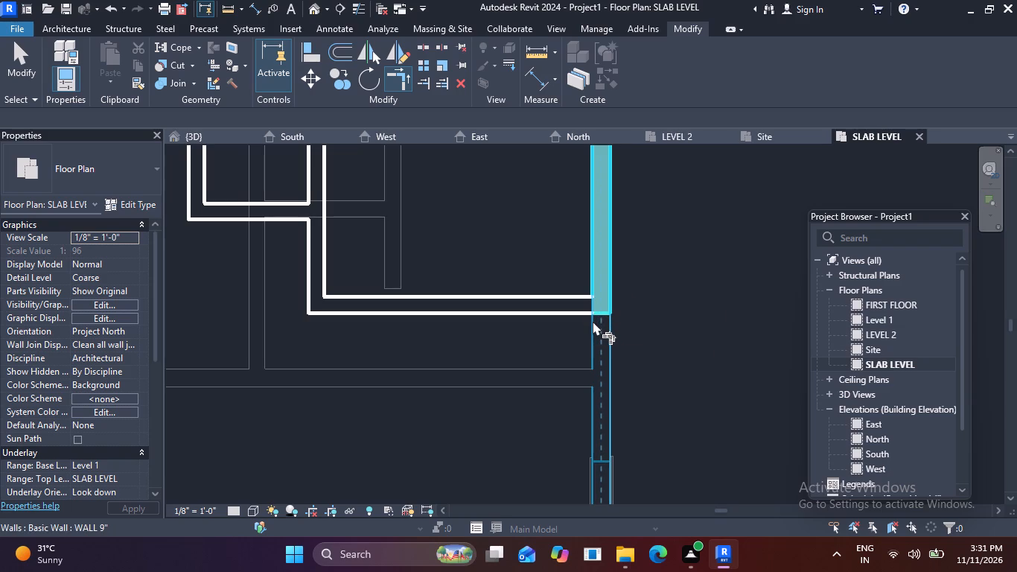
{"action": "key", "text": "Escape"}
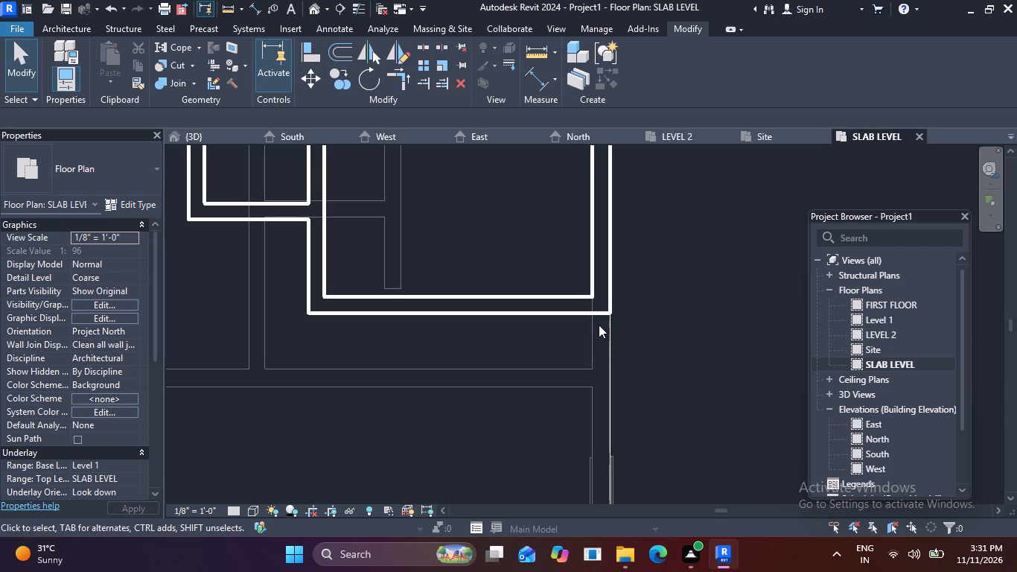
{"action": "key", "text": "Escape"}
Draw a WALL 9" 12' south along the slab's east edge, starting from the 11' partition's junction with the east wall.
{"action": "left_click", "coordinate": [612, 297]}
{"action": "key", "text": "c"}
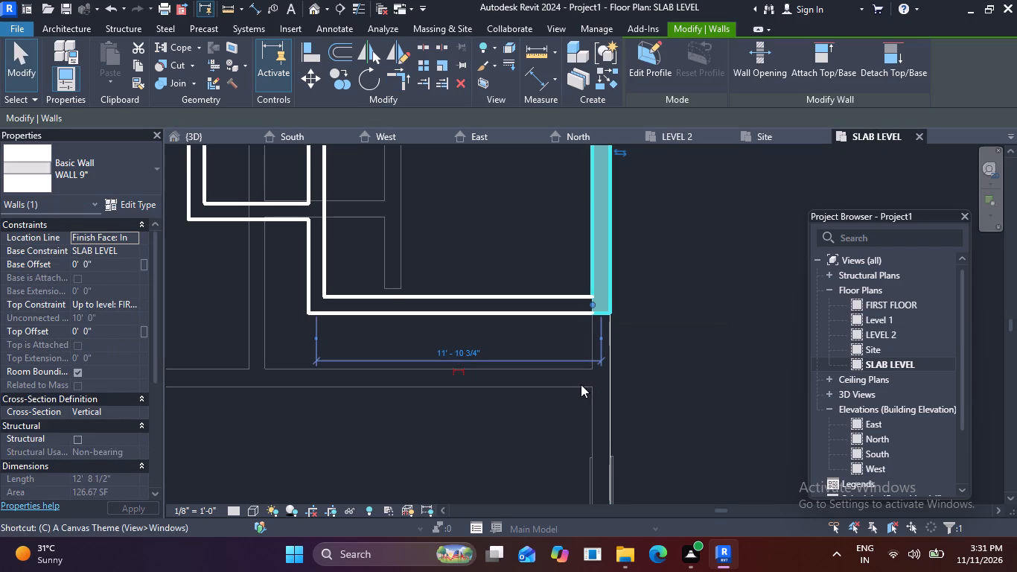
{"action": "key", "text": "s"}
{"action": "left_click", "coordinate": [593, 318]}
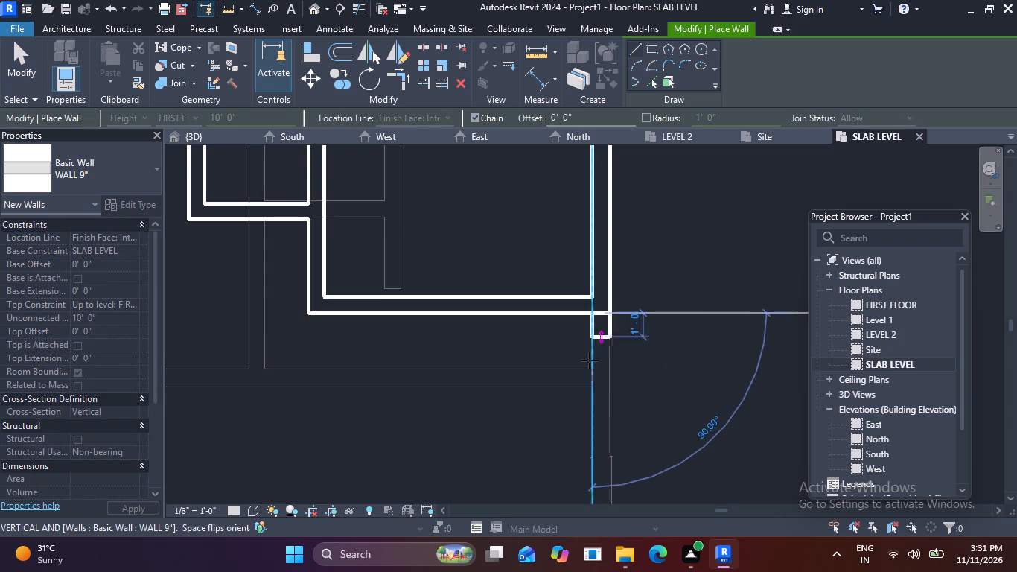
{"action": "scroll", "coordinate": [591, 439], "scroll_direction": "down", "scroll_amount": 2}
{"action": "middle_click_drag", "start_coordinate": [593, 448], "coordinate": [614, 262]}
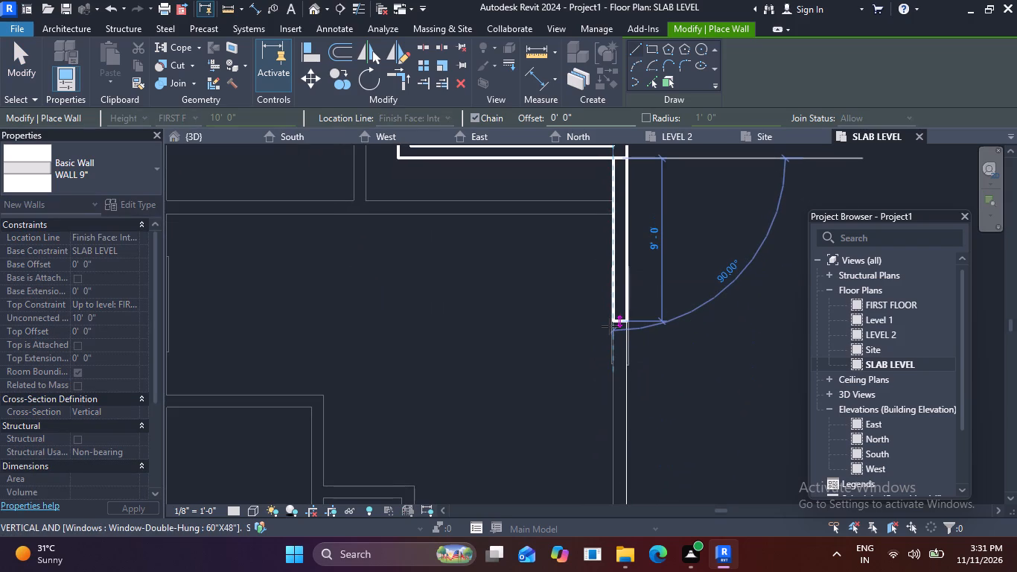
{"action": "type", "text": "12'"}
{"action": "key", "text": "Return"}
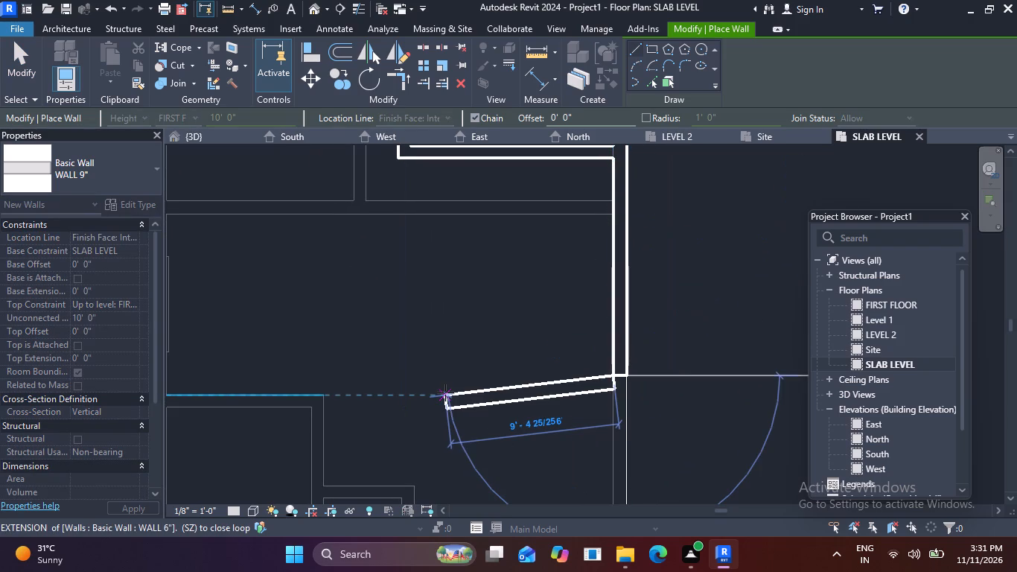
{"action": "scroll", "coordinate": [478, 378], "scroll_direction": "down", "scroll_amount": 2}
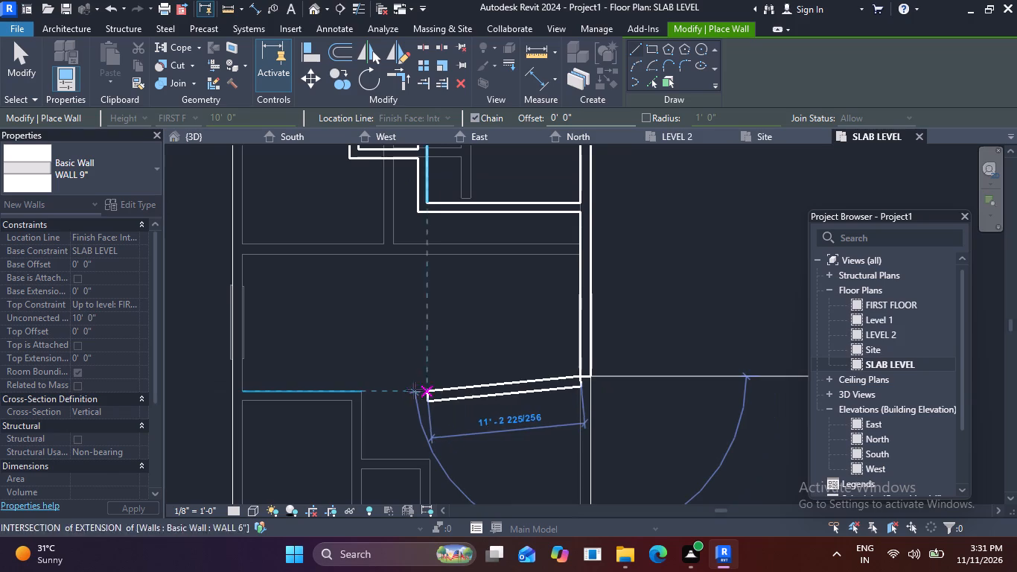
{"action": "middle_click_drag", "start_coordinate": [471, 359], "coordinate": [476, 232]}
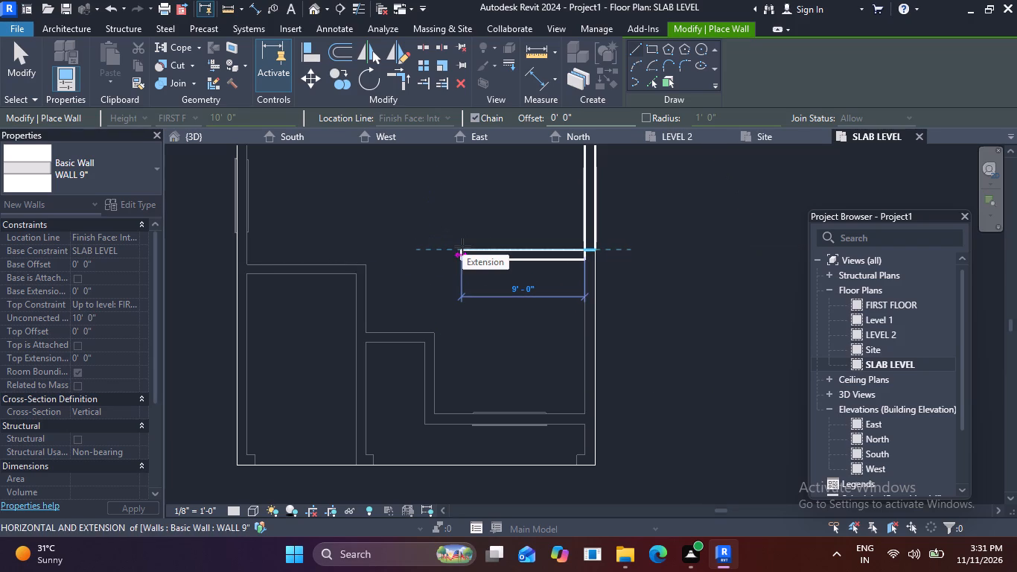
{"action": "key", "text": "Escape"}
{"action": "scroll", "coordinate": [439, 253], "scroll_direction": "down", "scroll_amount": 3}
{"action": "middle_click_drag", "start_coordinate": [439, 296], "coordinate": [452, 346]}
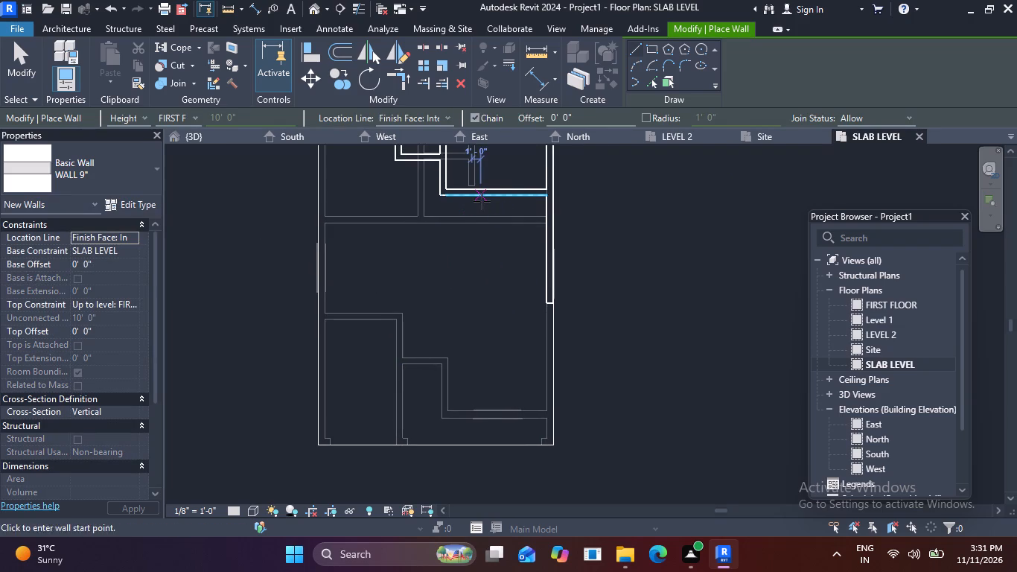
{"action": "key", "text": "Escape"}
Draw a WALL 6" partition about 12' 10" west from the south end of the new 12' east wall.
{"action": "left_click", "coordinate": [483, 199]}
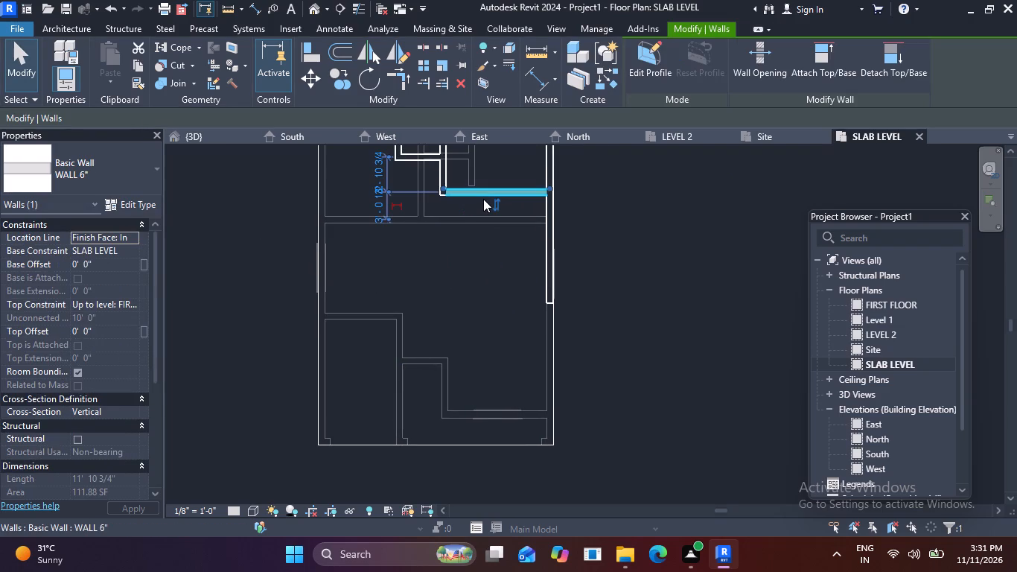
{"action": "type", "text": "CS"}
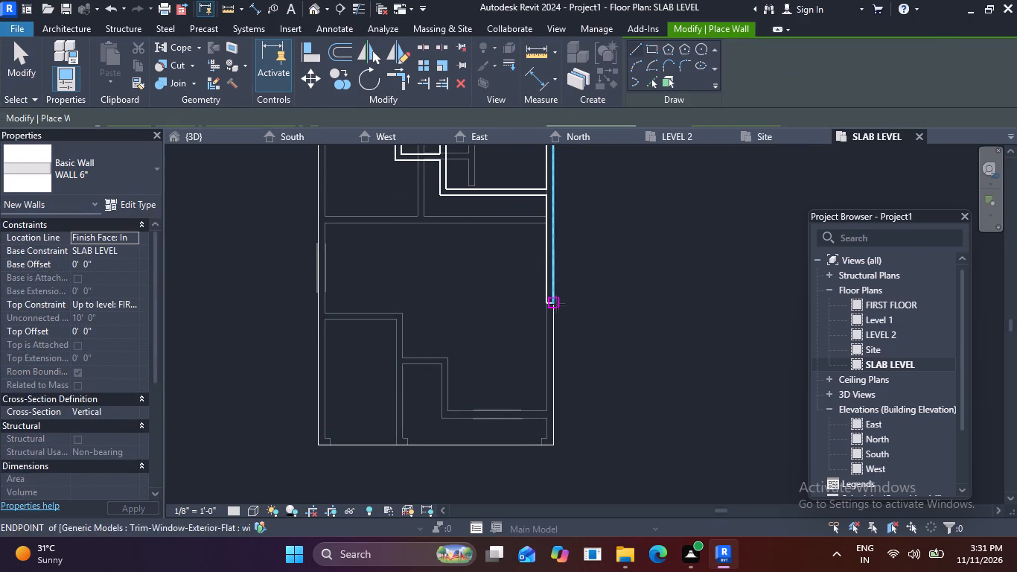
{"action": "left_click", "coordinate": [546, 302]}
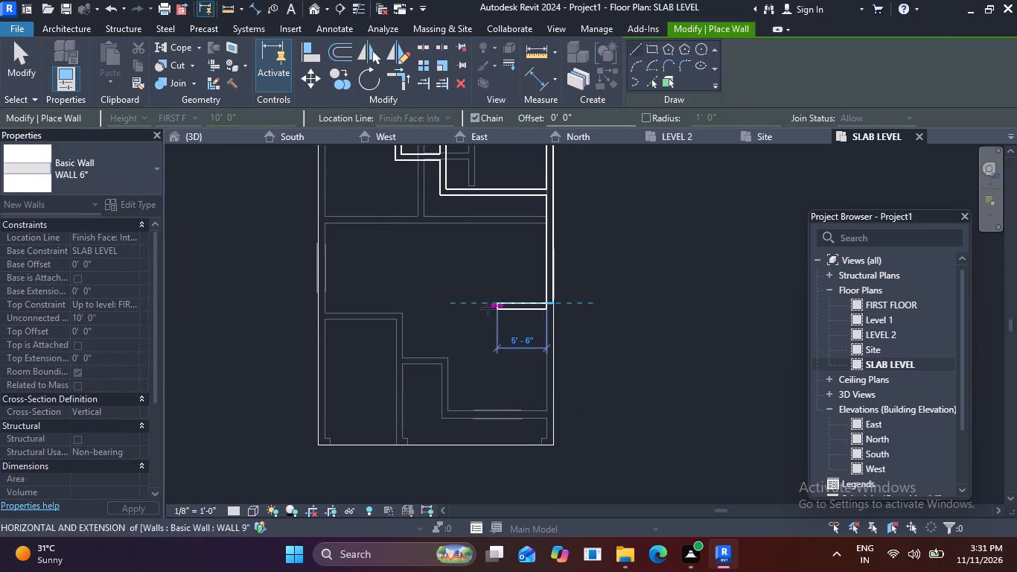
{"action": "left_click", "coordinate": [436, 302]}
{"action": "key", "text": "Escape"}
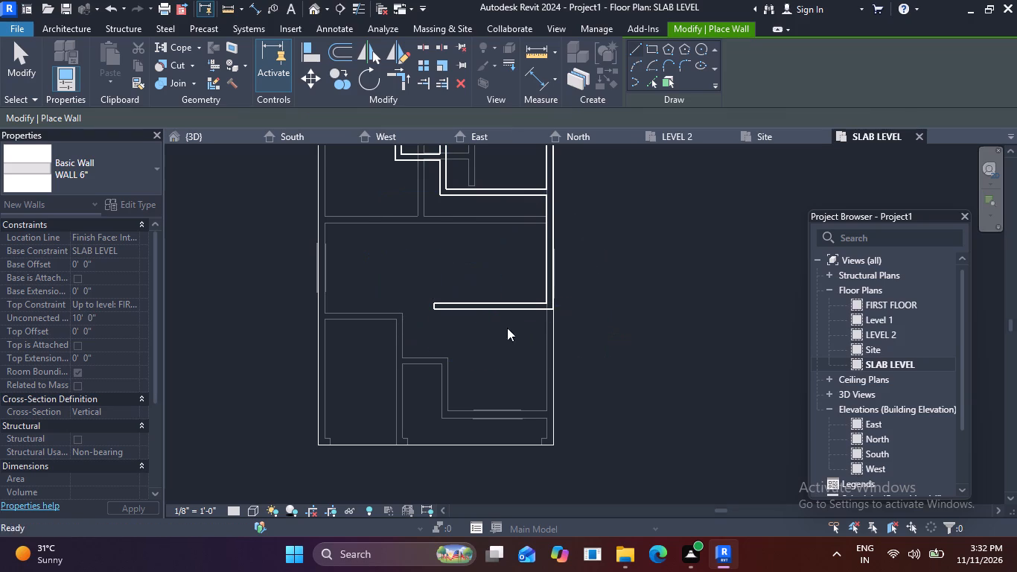
{"action": "key", "text": "Escape"}
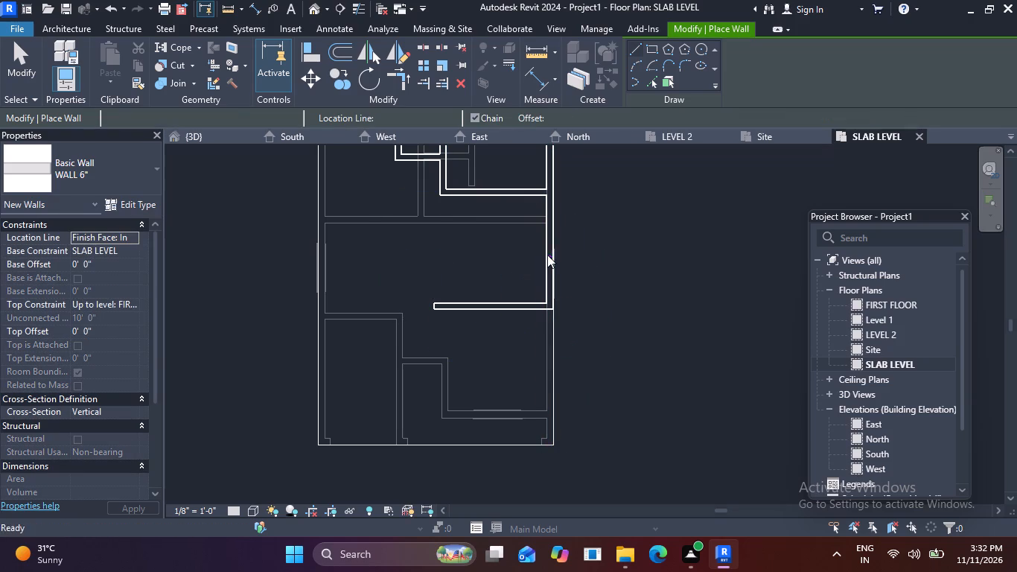
Draw a WALL 9" 5' north from the slab's southeast corner along the east edge.
{"action": "left_click", "coordinate": [547, 255]}
{"action": "type", "text": "CS"}
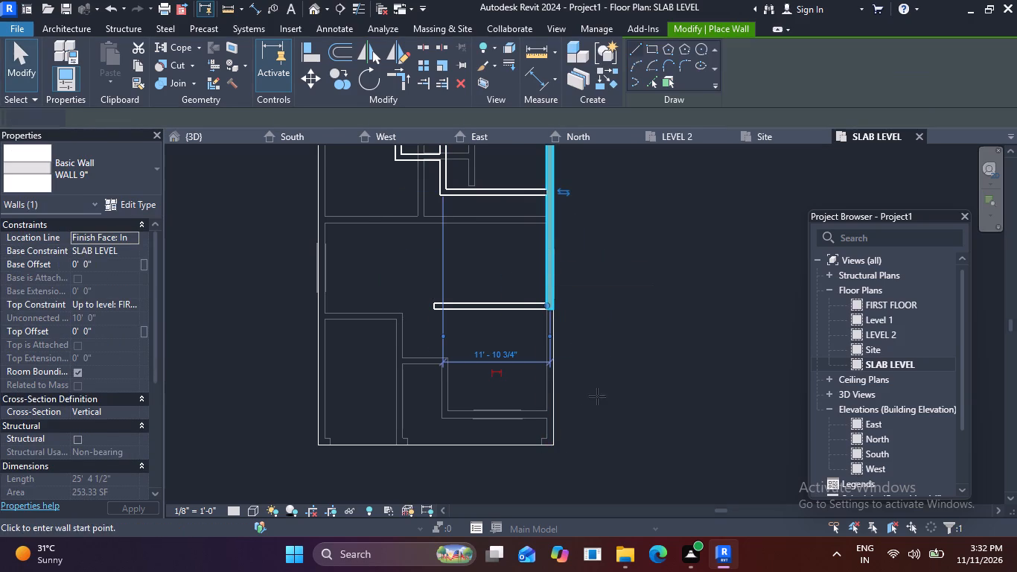
{"action": "scroll", "coordinate": [547, 442], "scroll_direction": "up", "scroll_amount": 3}
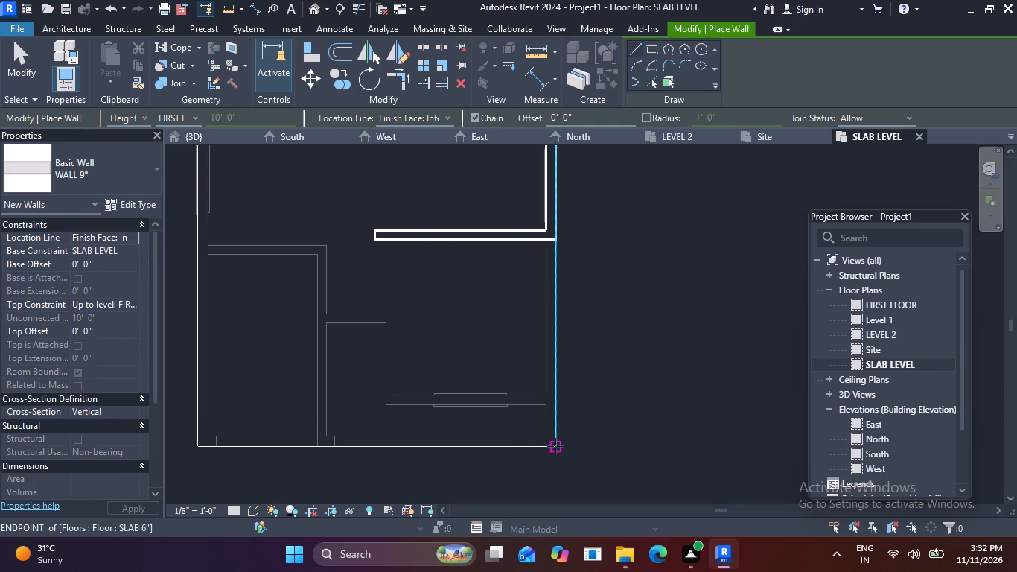
{"action": "left_click", "coordinate": [555, 446]}
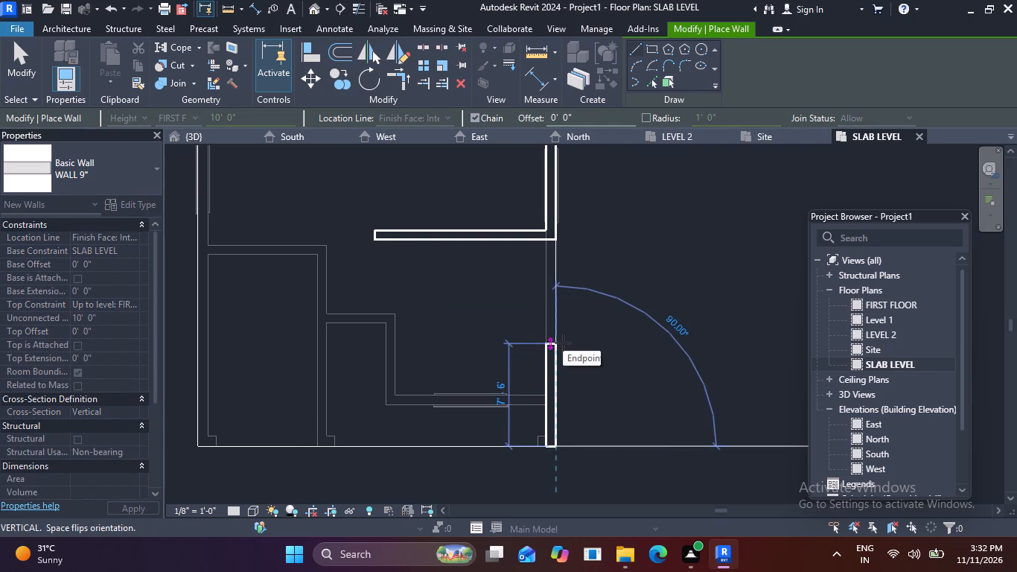
{"action": "type", "text": "5'"}
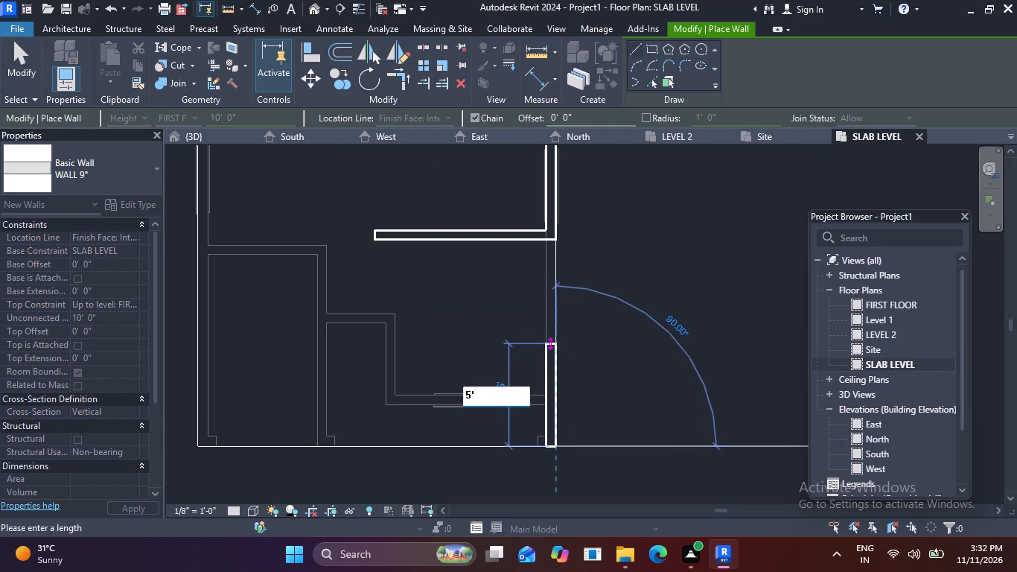
{"action": "key", "text": "Return"}
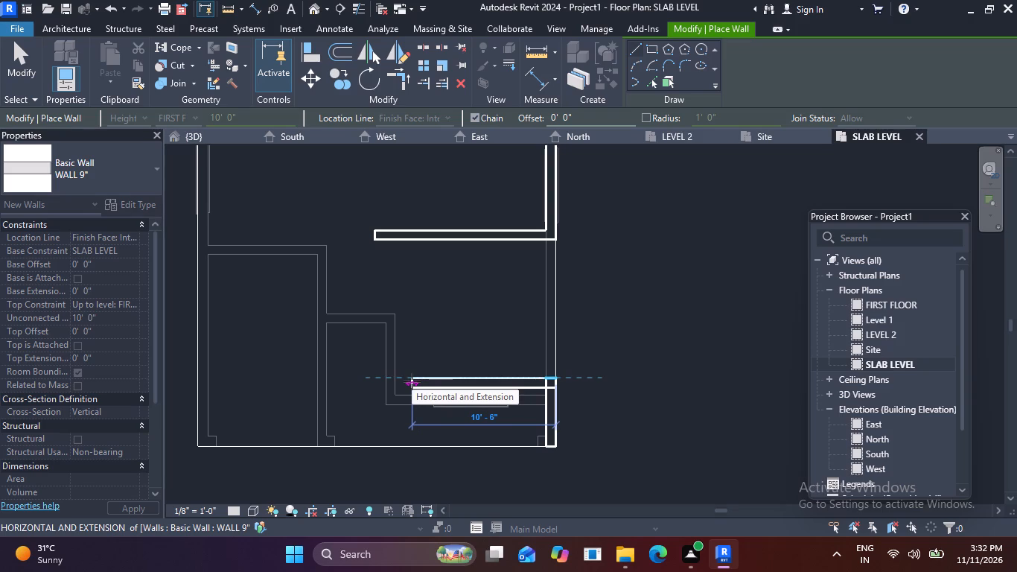
{"action": "key", "text": "F1"}
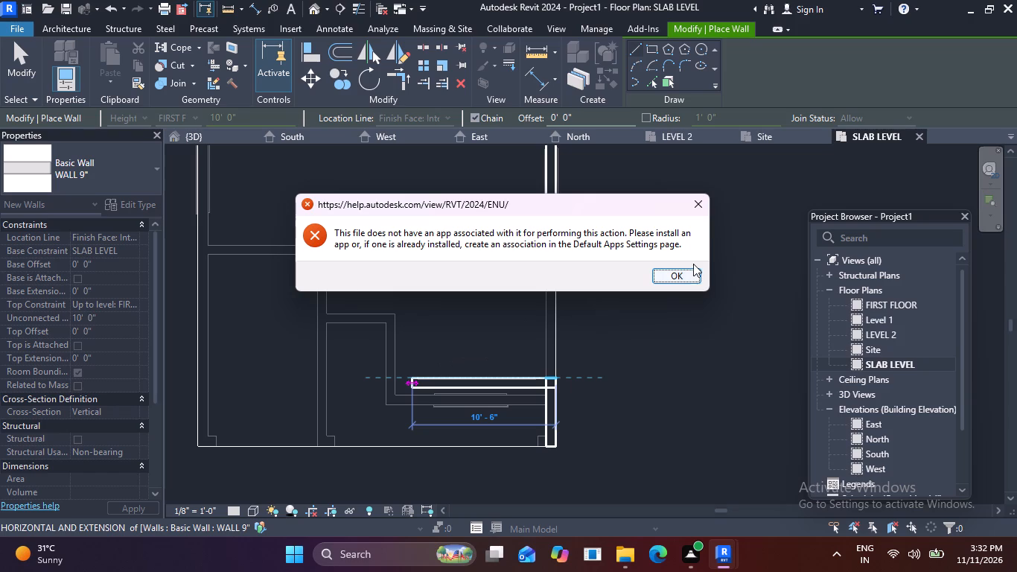
{"action": "left_click", "coordinate": [702, 206]}
{"action": "key", "text": "Escape"}
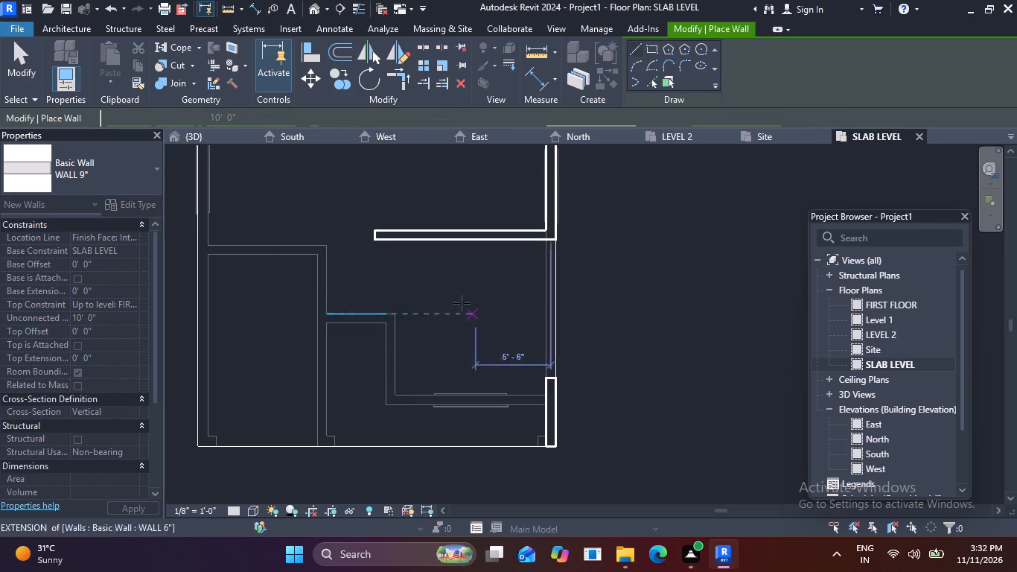
{"action": "key", "text": "Escape"}
Draw a WALL 6" partition 10' west from the north end of the 5' east wall, flipped to its north side.
{"action": "left_click", "coordinate": [470, 237]}
{"action": "key", "text": "c"}
{"action": "key", "text": "s"}
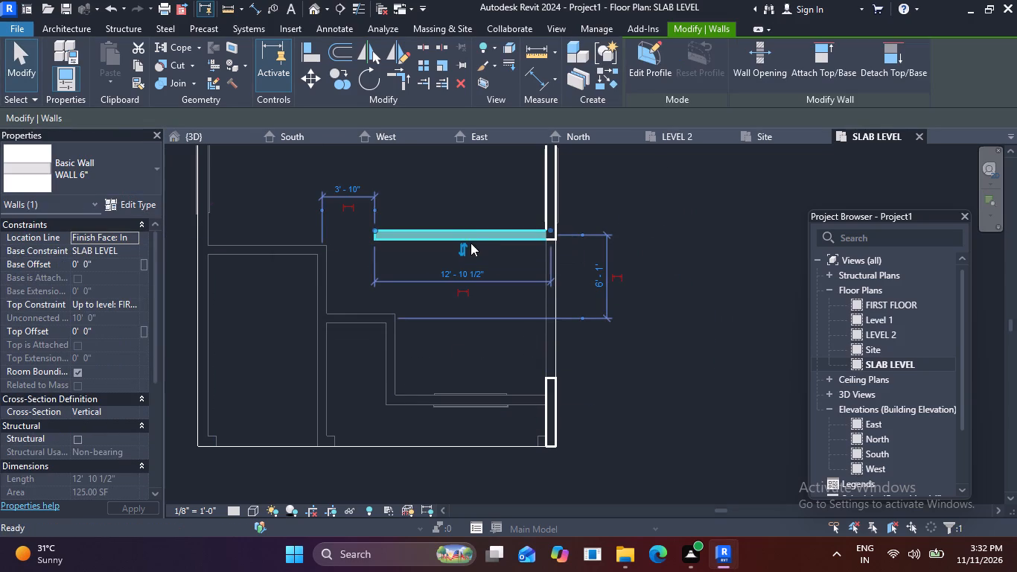
{"action": "left_click", "coordinate": [541, 377]}
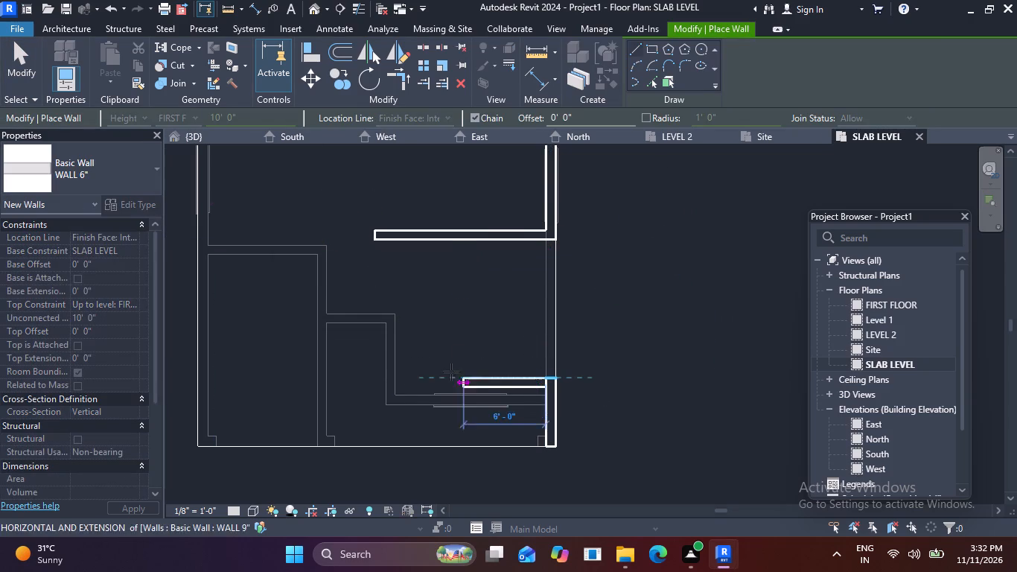
{"action": "key", "text": "space"}
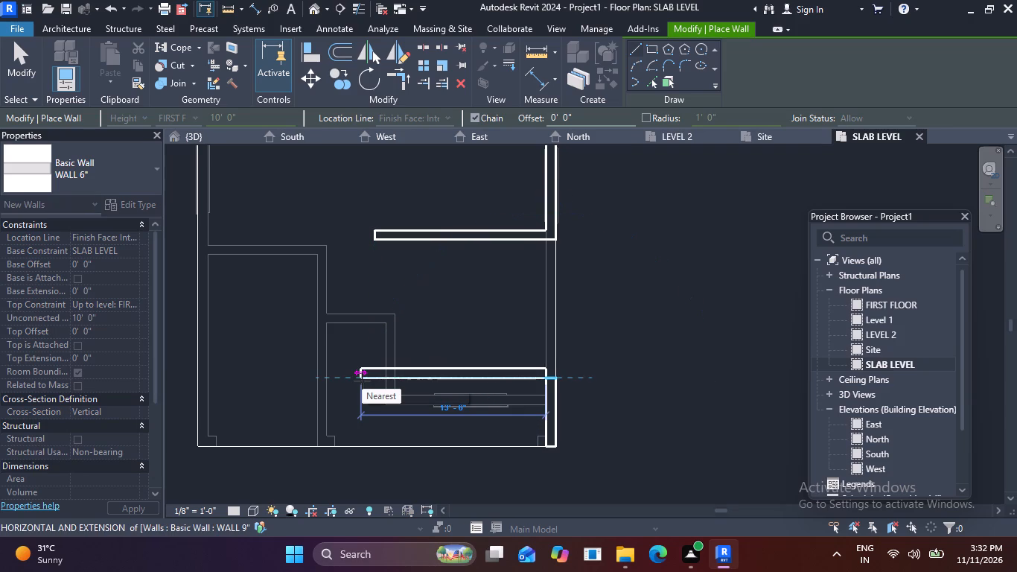
{"action": "key", "text": "1"}
{"action": "type", "text": "0'"}
{"action": "key", "text": "Return"}
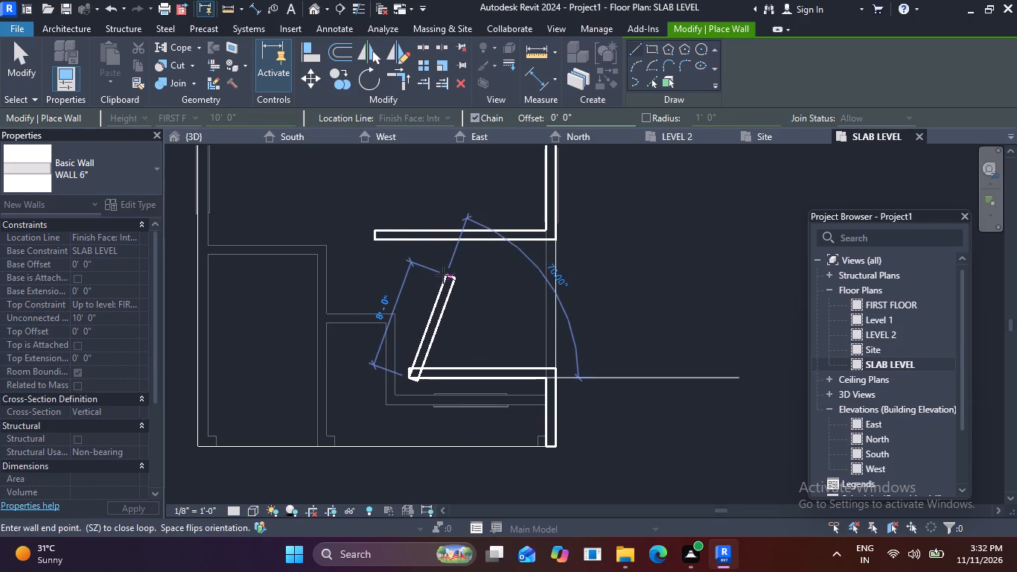
Continue the WALL 6" north from the 10' partition's west end to the partition above, flipping its side.
{"action": "key", "text": "space"}
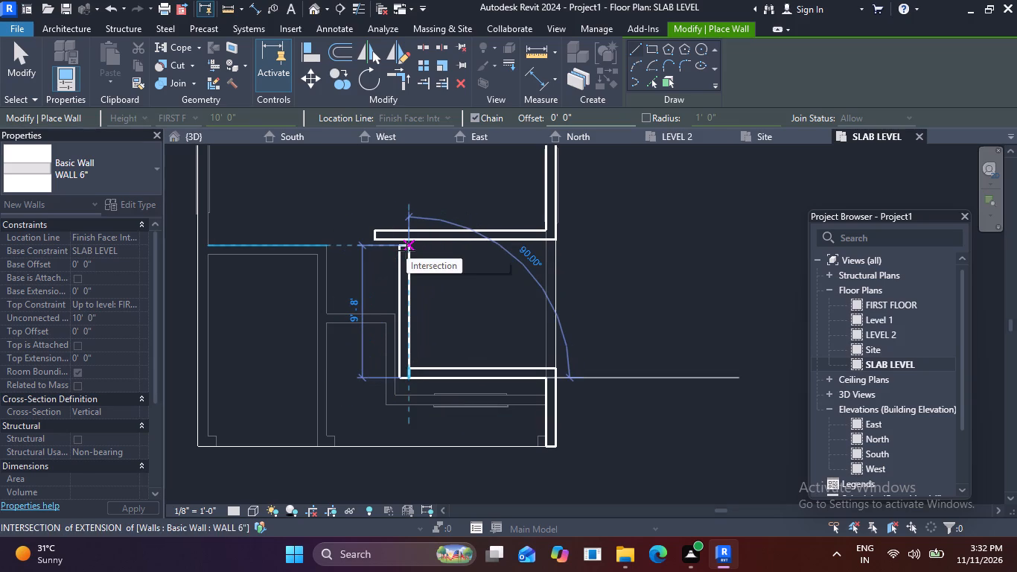
{"action": "left_click", "coordinate": [407, 244]}
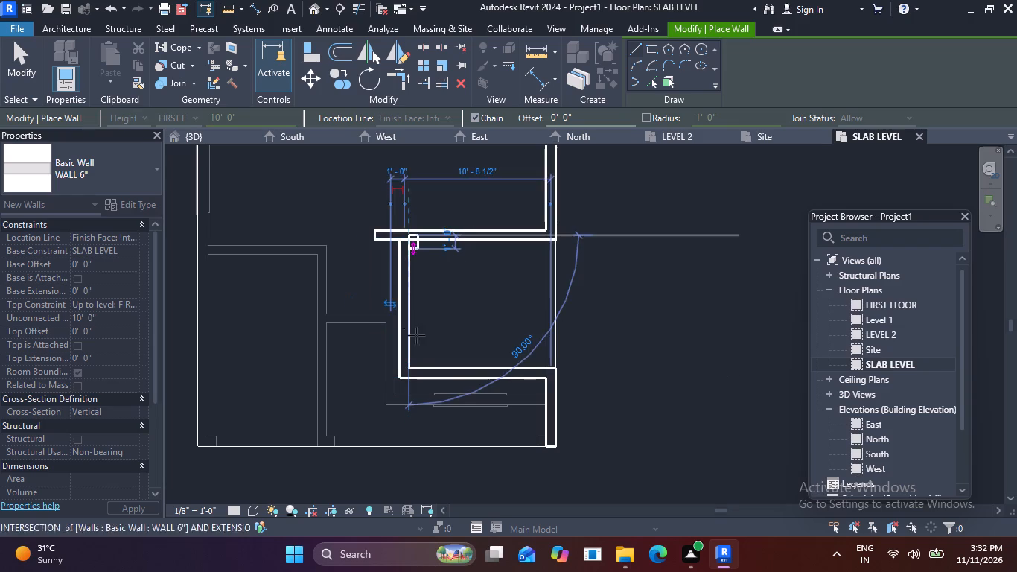
{"action": "key", "text": "Escape"}
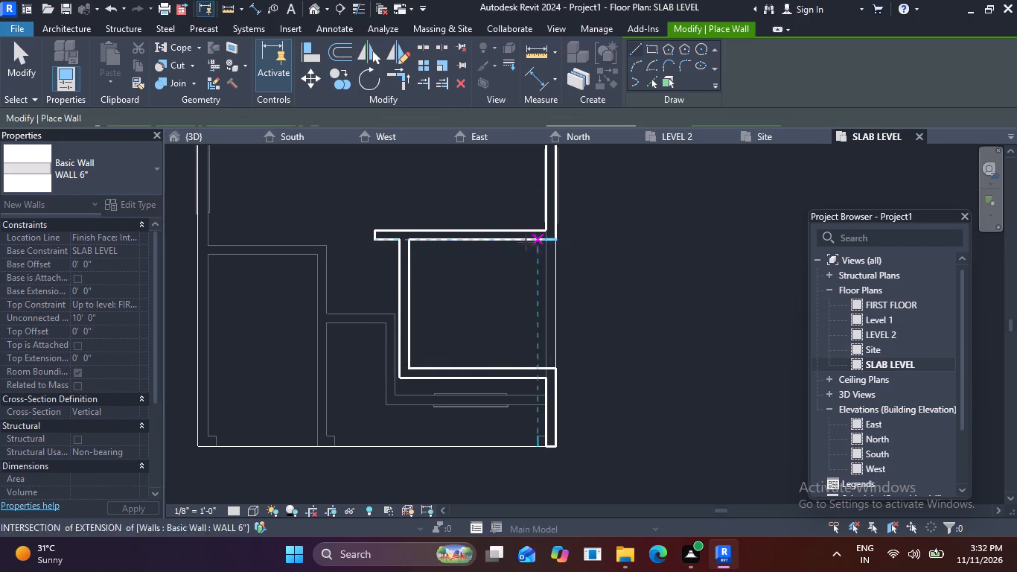
{"action": "key", "text": "Escape"}
Trim/extend the upper east-west partition and the new north-south partition to meet at the room's northwest corner.
{"action": "left_click", "coordinate": [393, 73]}
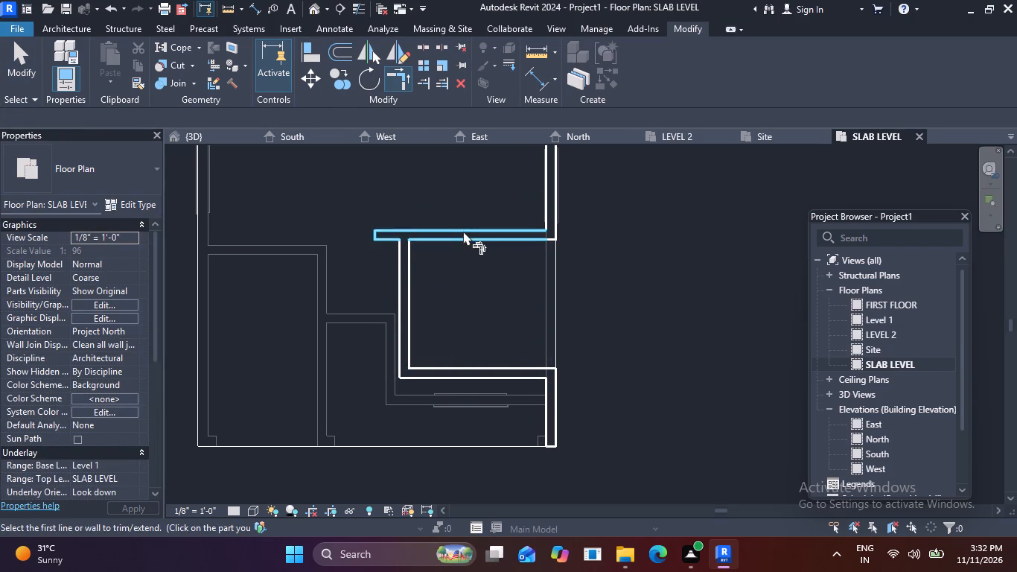
{"action": "left_click", "coordinate": [463, 231]}
{"action": "left_click", "coordinate": [411, 263]}
{"action": "key", "text": "Escape"}
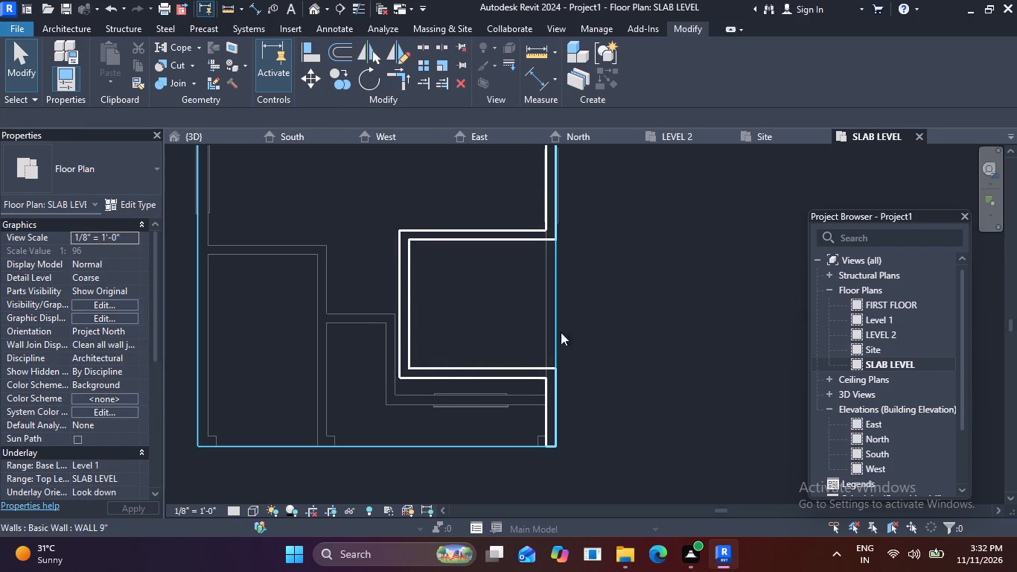
Draw a WALL 9" along the east edge to close the gap between the upper east wall and the 5' wall.
{"action": "left_click", "coordinate": [554, 223]}
{"action": "key", "text": "c"}
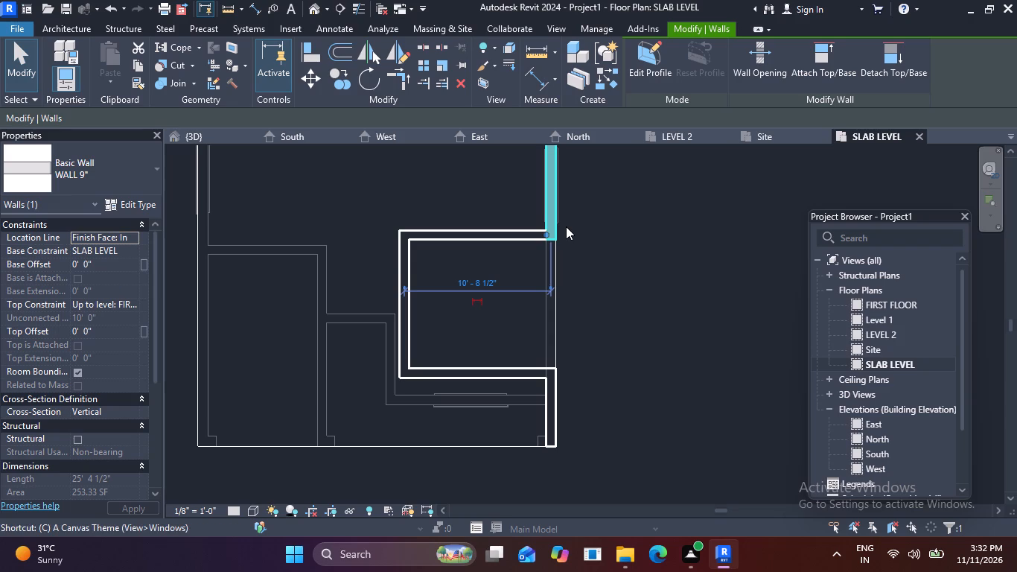
{"action": "key", "text": "s"}
{"action": "left_click", "coordinate": [544, 242]}
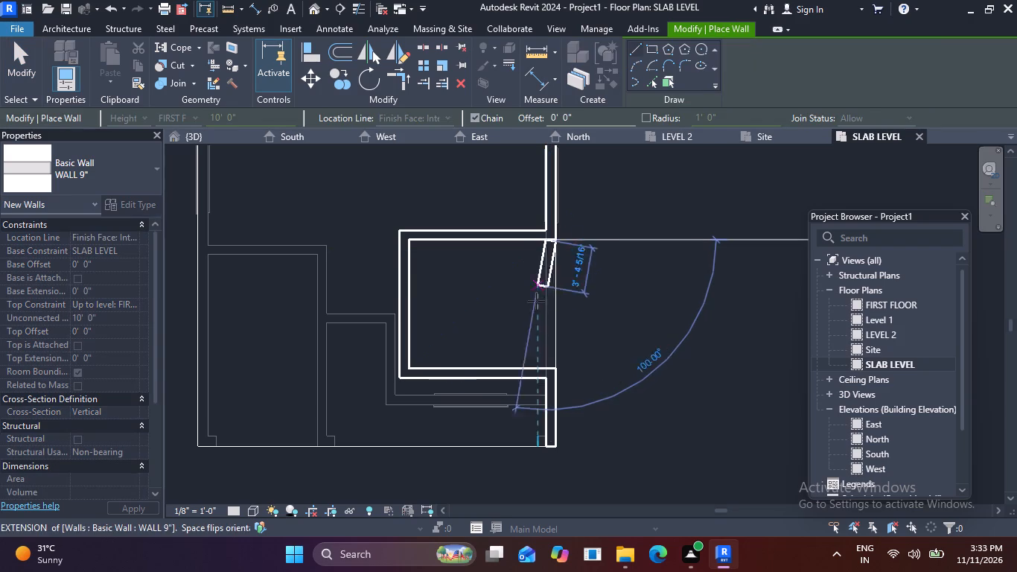
{"action": "left_click", "coordinate": [542, 373]}
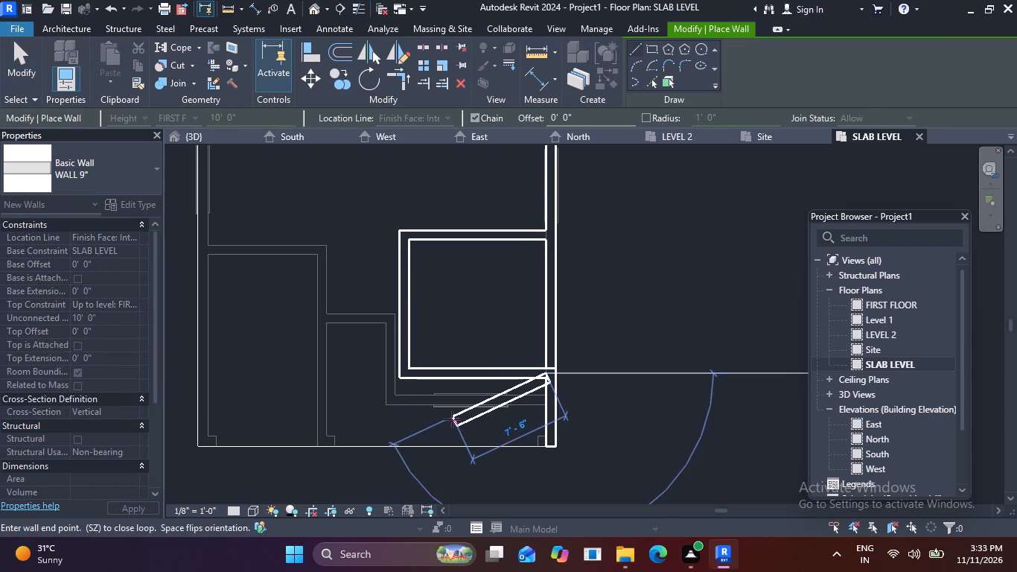
{"action": "key", "text": "Escape"}
{"action": "scroll", "coordinate": [428, 401], "scroll_direction": "down", "scroll_amount": 3}
{"action": "middle_click_drag", "start_coordinate": [431, 404], "coordinate": [503, 416]}
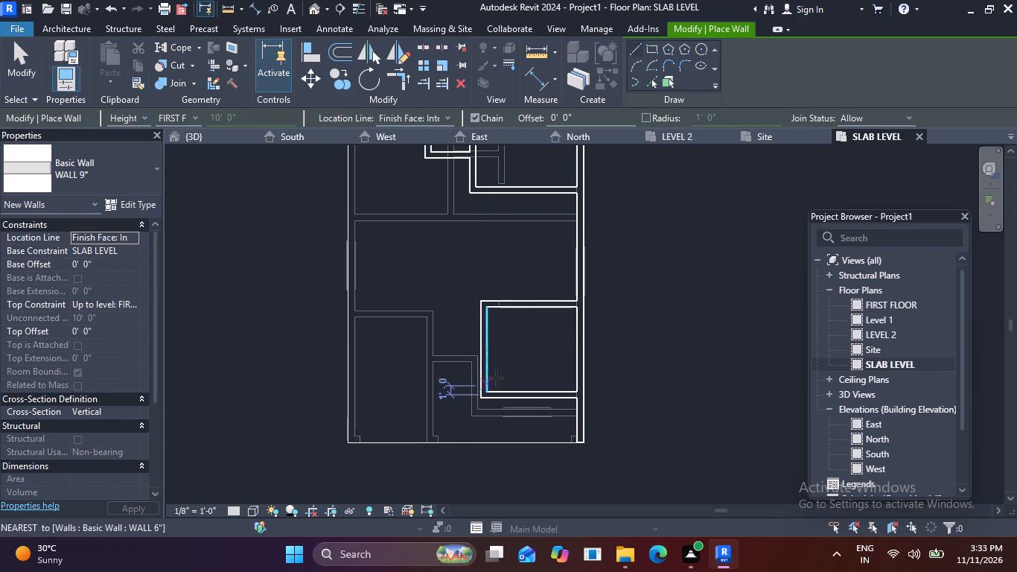
{"action": "key", "text": "Escape"}
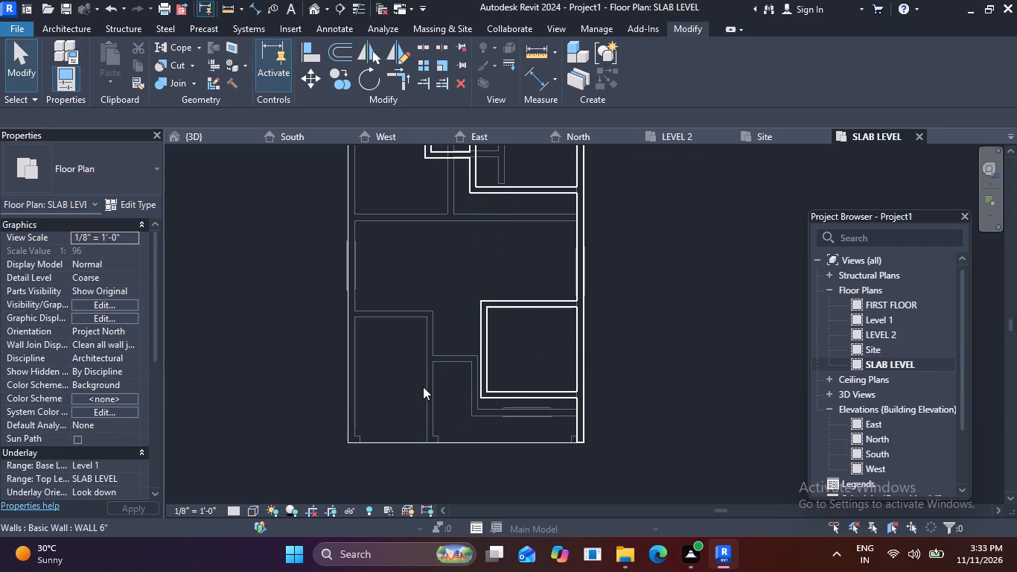
Draw a WALL 9" 5' south from the southwest corner of the 6" partition room to the slab's south edge.
{"action": "scroll", "coordinate": [385, 352], "scroll_direction": "down", "scroll_amount": 2}
{"action": "middle_click_drag", "start_coordinate": [400, 390], "coordinate": [431, 440]}
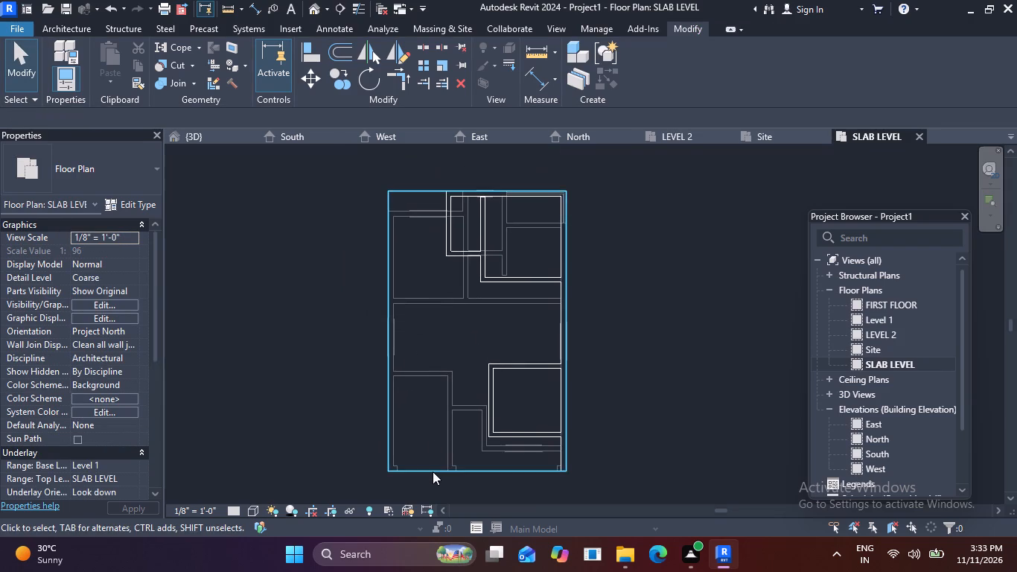
{"action": "middle_click_drag", "start_coordinate": [433, 471], "coordinate": [431, 443]}
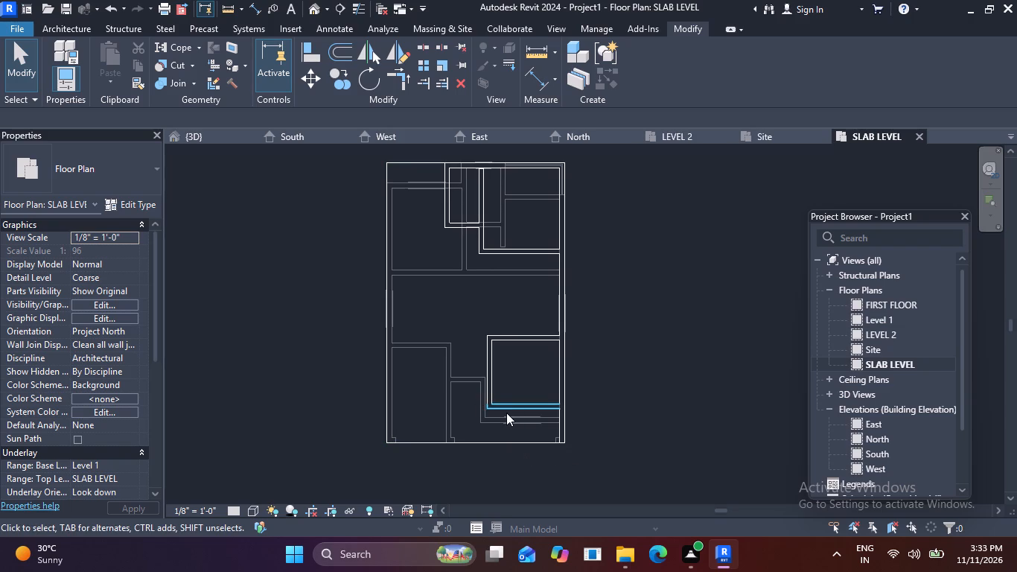
{"action": "scroll", "coordinate": [506, 413], "scroll_direction": "up", "scroll_amount": 4}
{"action": "left_click", "coordinate": [613, 375]}
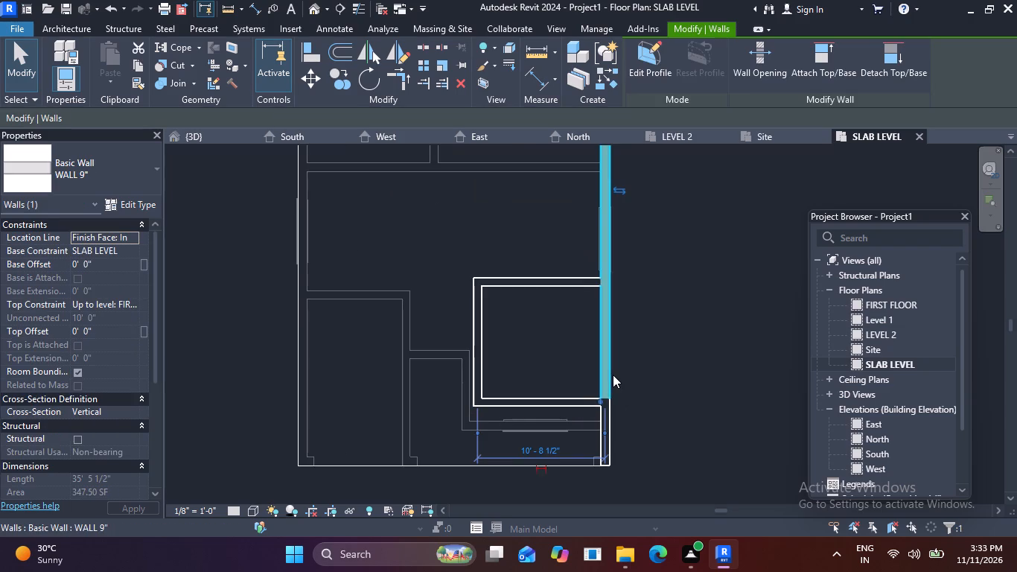
{"action": "key", "text": "c"}
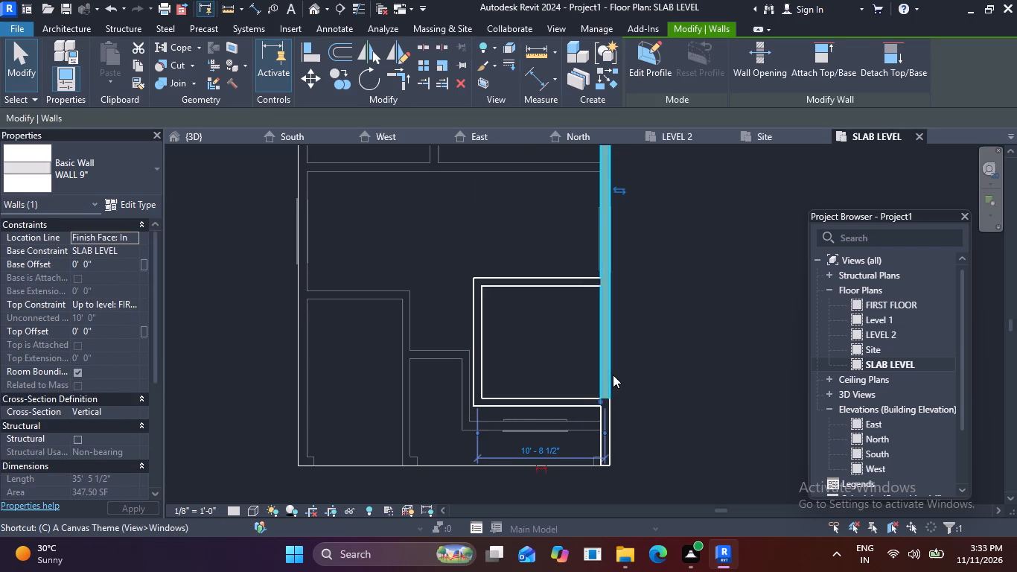
{"action": "key", "text": "s"}
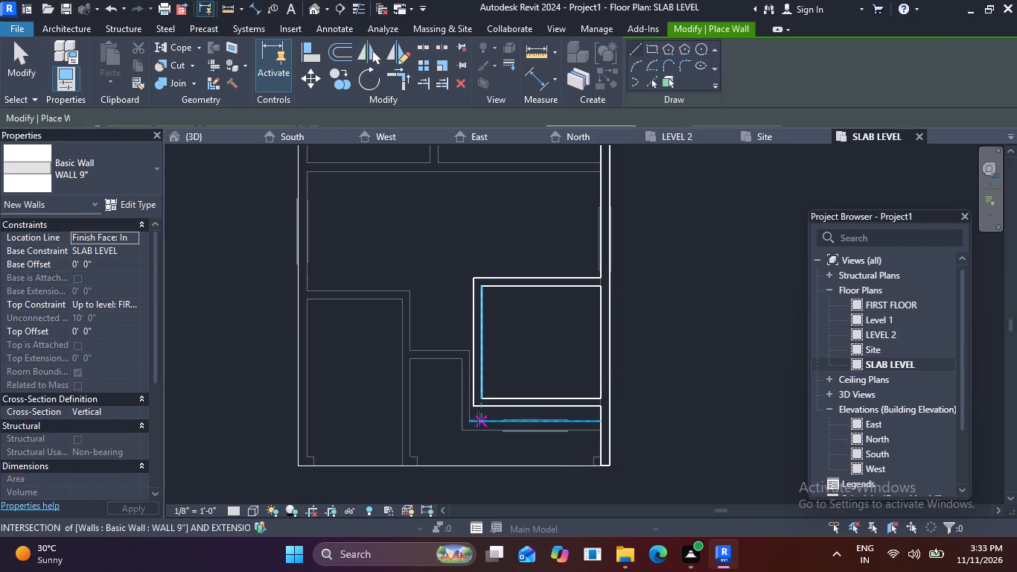
{"action": "scroll", "coordinate": [478, 419], "scroll_direction": "up", "scroll_amount": 2}
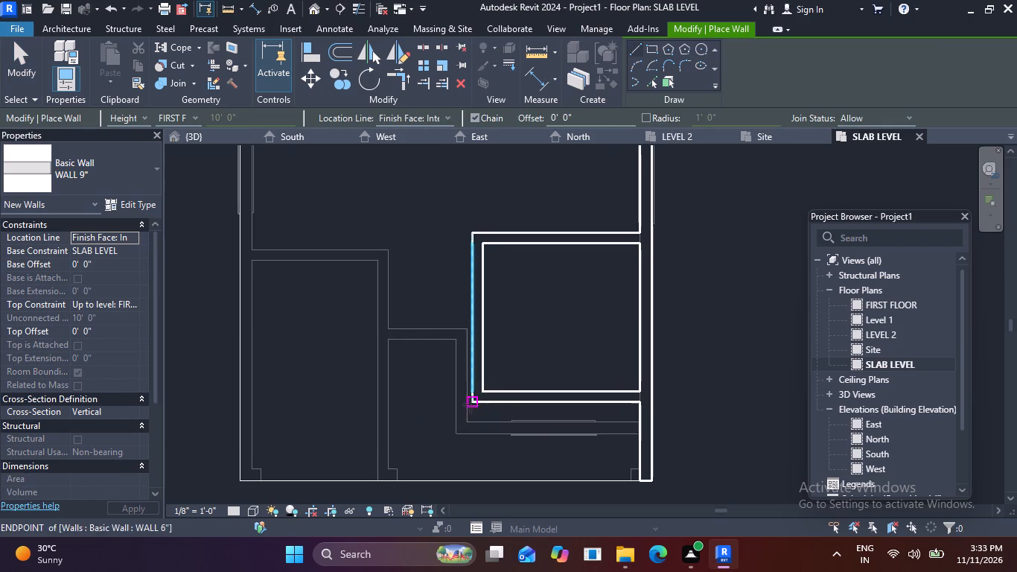
{"action": "left_click", "coordinate": [471, 404]}
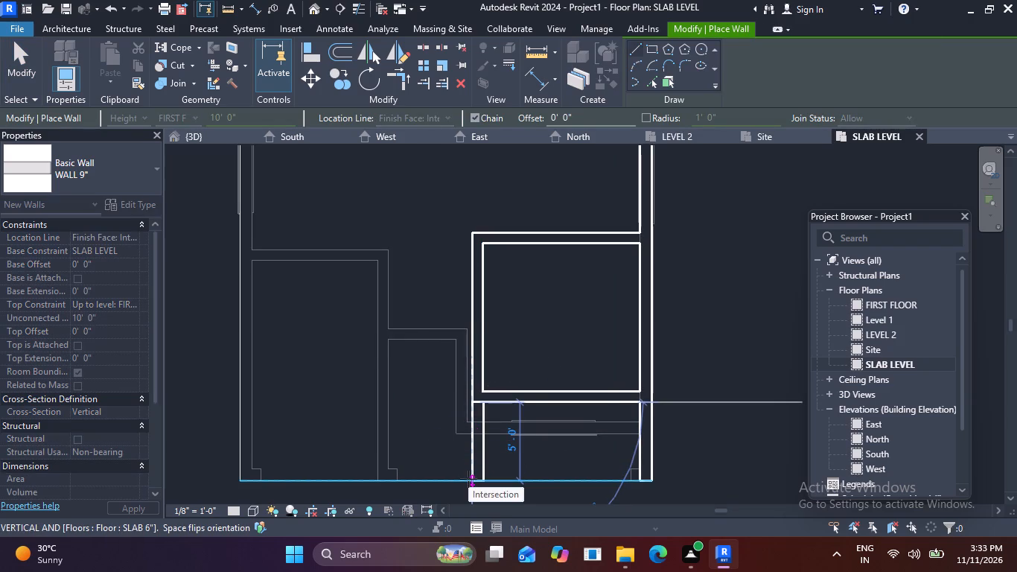
{"action": "left_click", "coordinate": [468, 479]}
Continue the WALL 9" west along the south edge to the slab's southwest corner, flipped to the inside of the slab.
{"action": "key", "text": "space"}
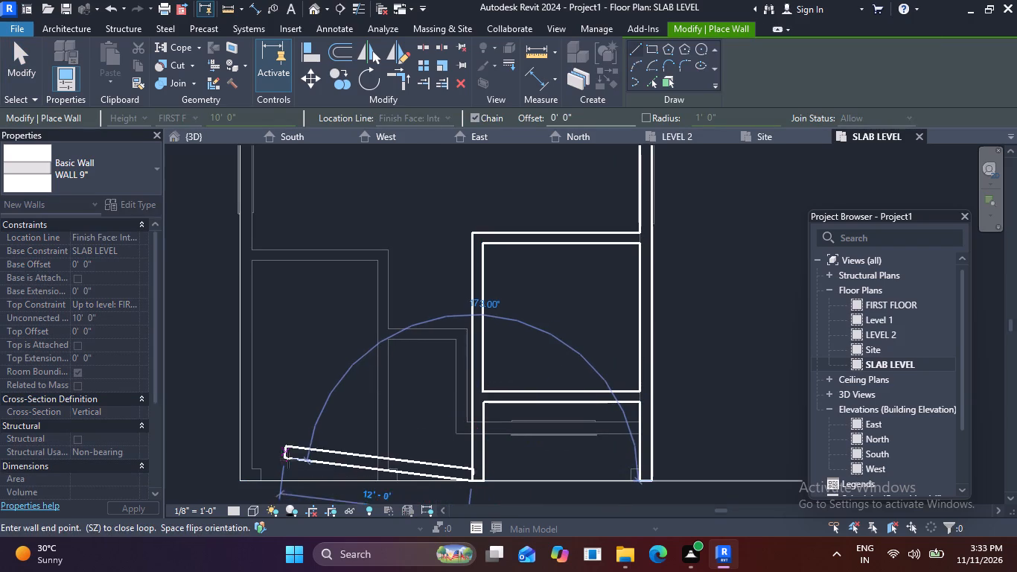
{"action": "left_click", "coordinate": [238, 480]}
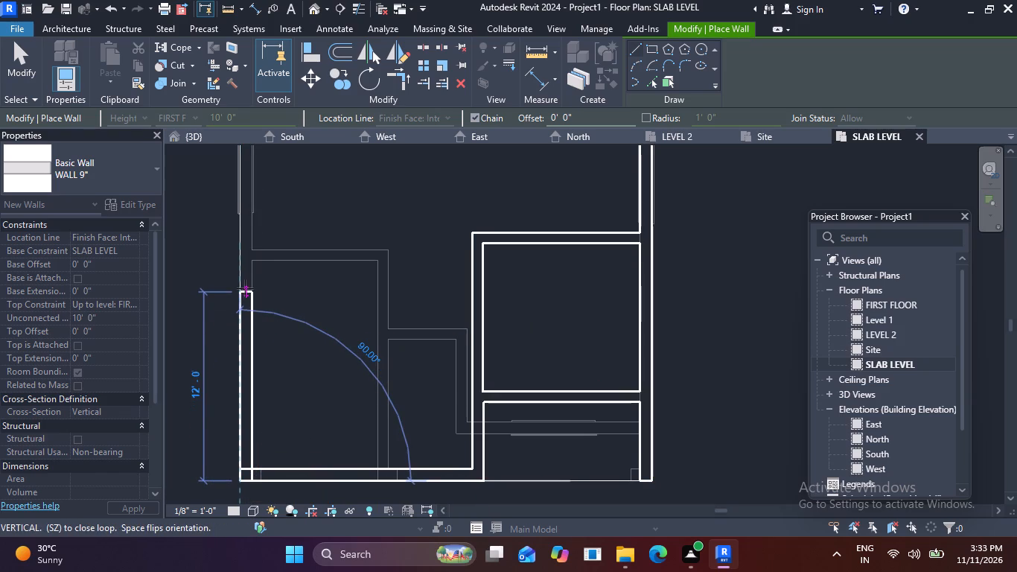
{"action": "key", "text": "Escape"}
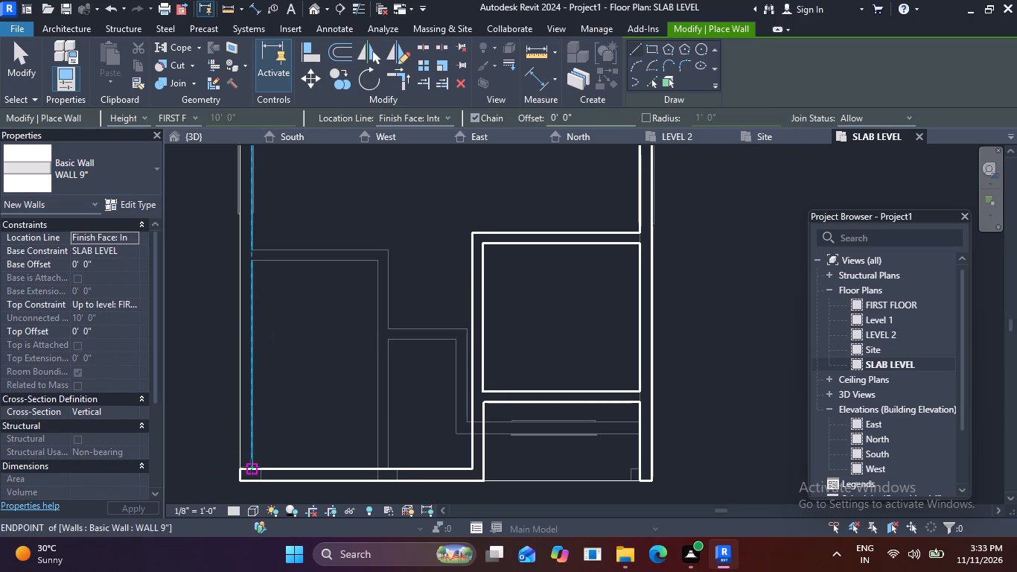
Draw a WALL 9" 12' north along the slab's west edge from the south wall's inner corner.
{"action": "left_click", "coordinate": [251, 467]}
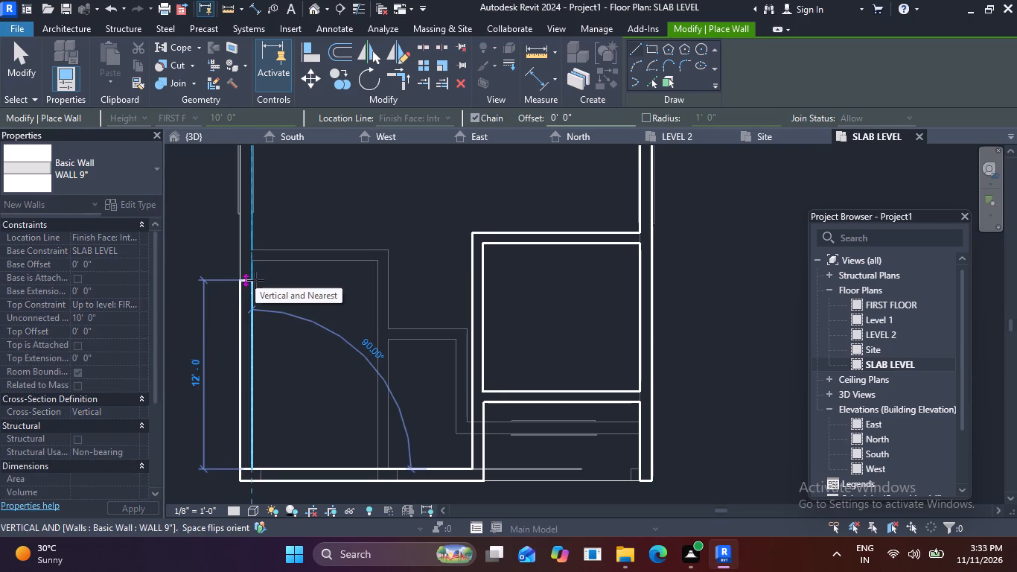
{"action": "type", "text": "12'"}
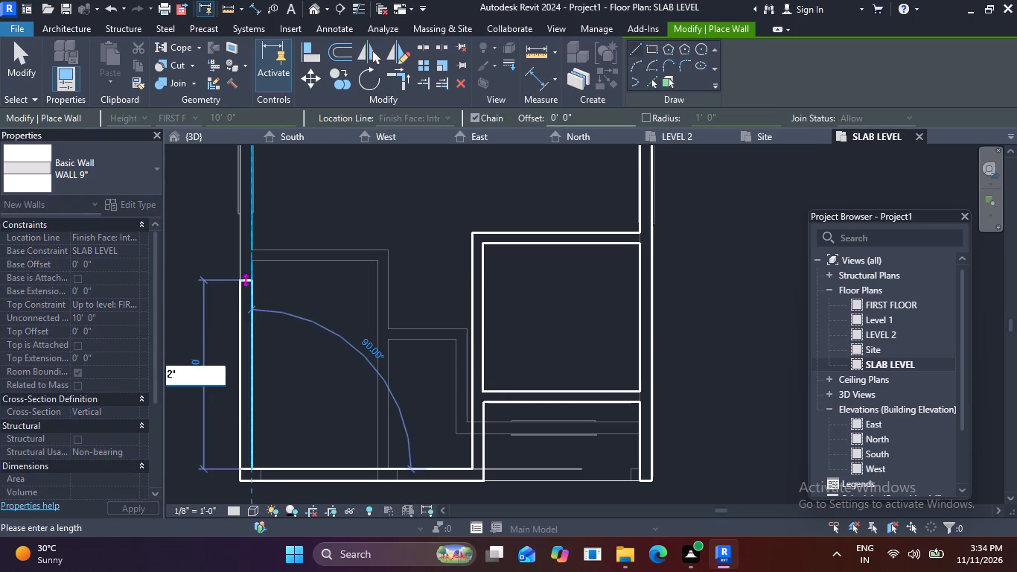
{"action": "middle_click_drag", "start_coordinate": [255, 280], "coordinate": [273, 283]}
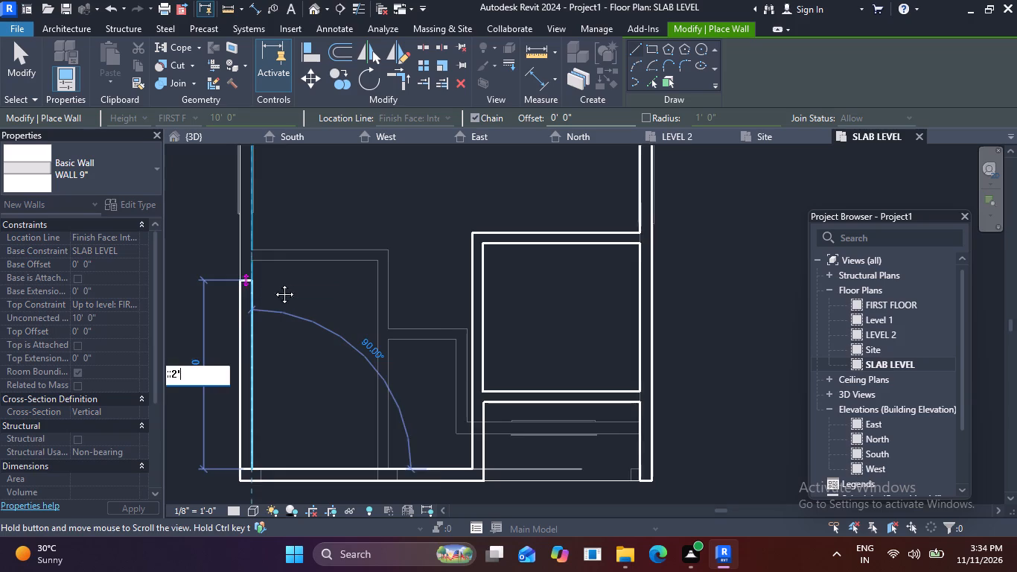
{"action": "middle_click_drag", "start_coordinate": [273, 283], "coordinate": [293, 285]}
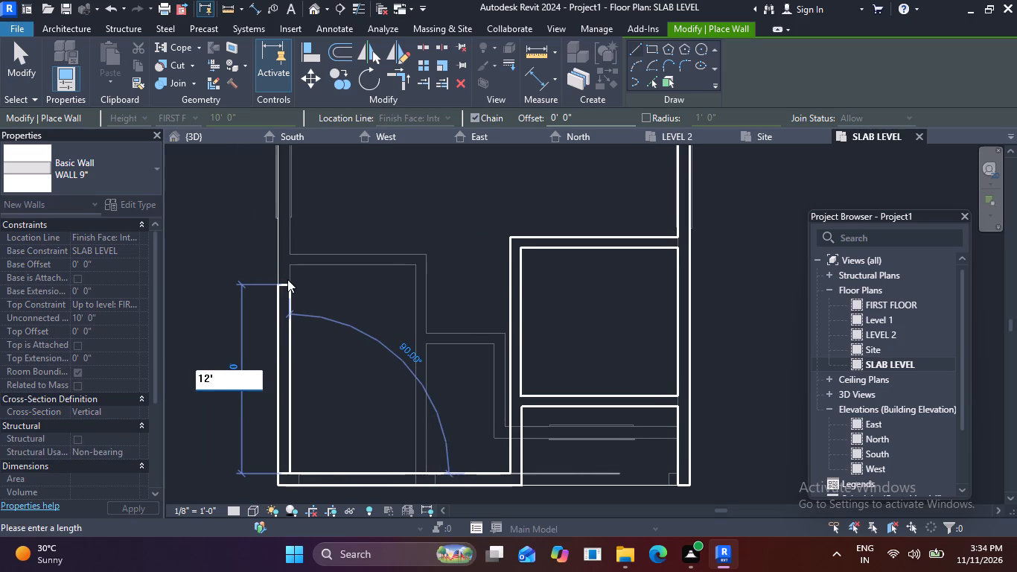
{"action": "key", "text": "Return"}
{"action": "key", "text": "Escape"}
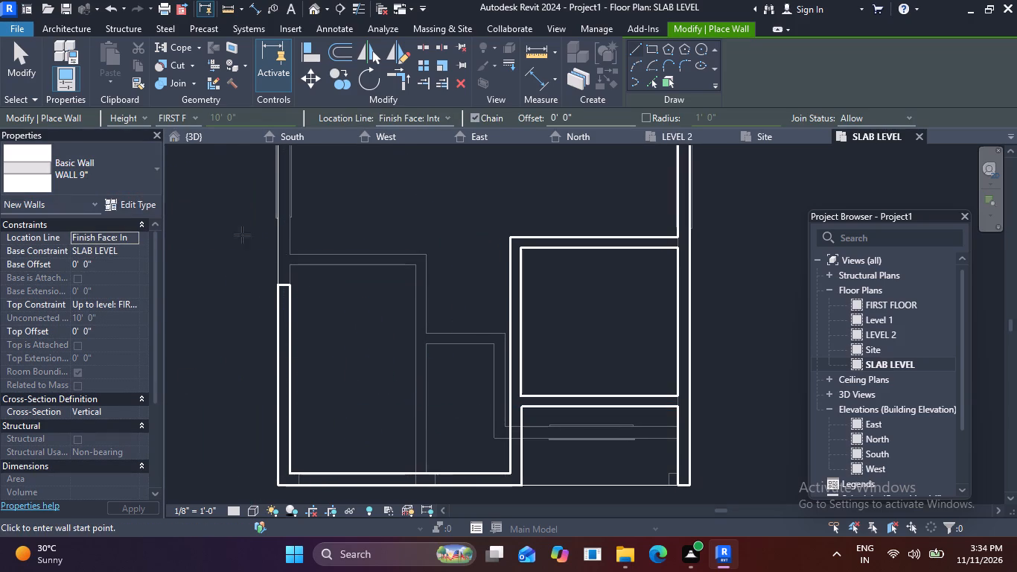
{"action": "key", "text": "Escape"}
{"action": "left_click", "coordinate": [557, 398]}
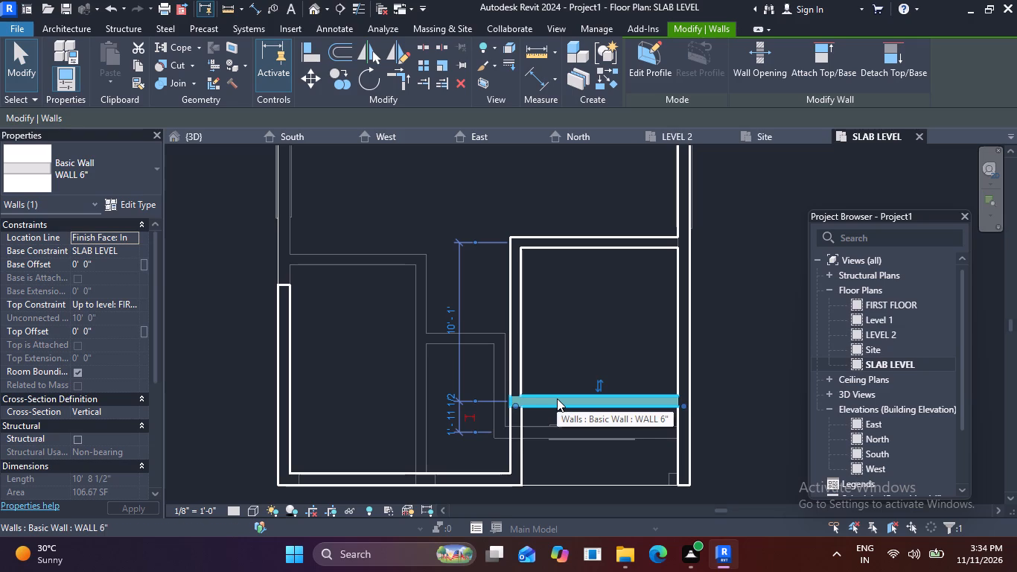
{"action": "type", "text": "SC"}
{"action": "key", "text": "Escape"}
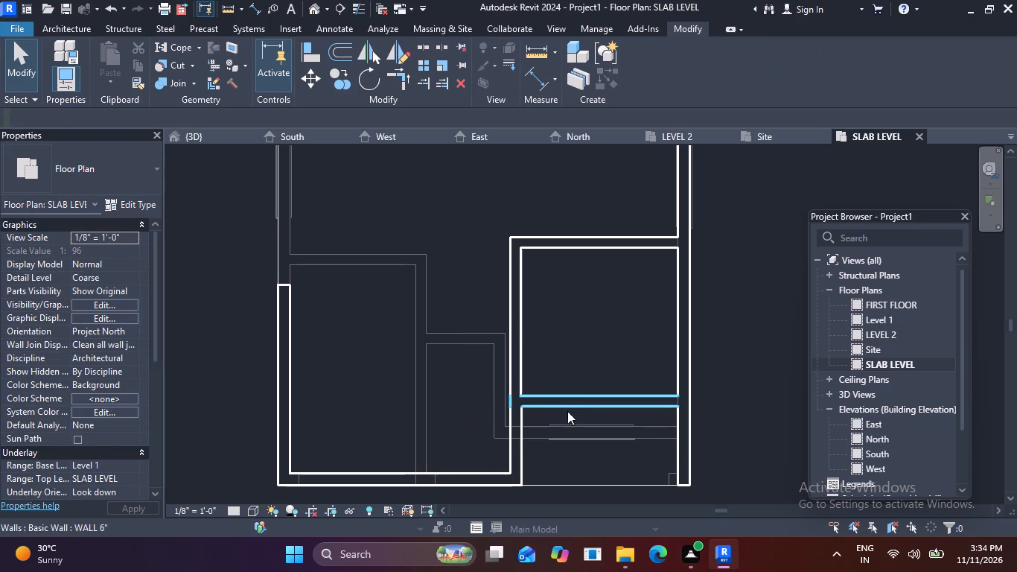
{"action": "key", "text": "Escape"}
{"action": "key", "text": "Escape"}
Draw a WALL 6" partition 14' east from the north end of the 12' west wall to the existing north-south partition.
{"action": "left_click", "coordinate": [584, 394]}
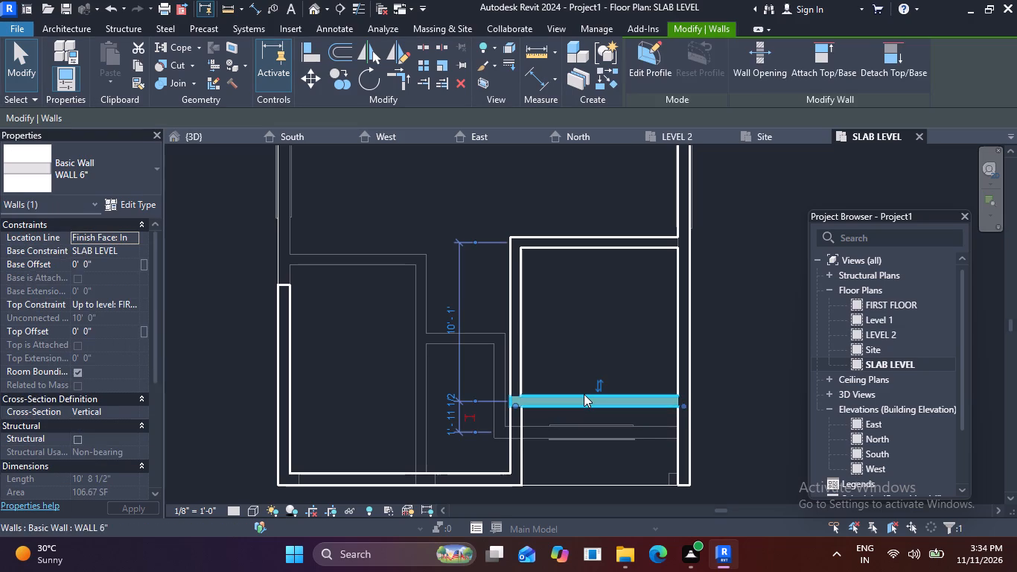
{"action": "type", "text": "CS"}
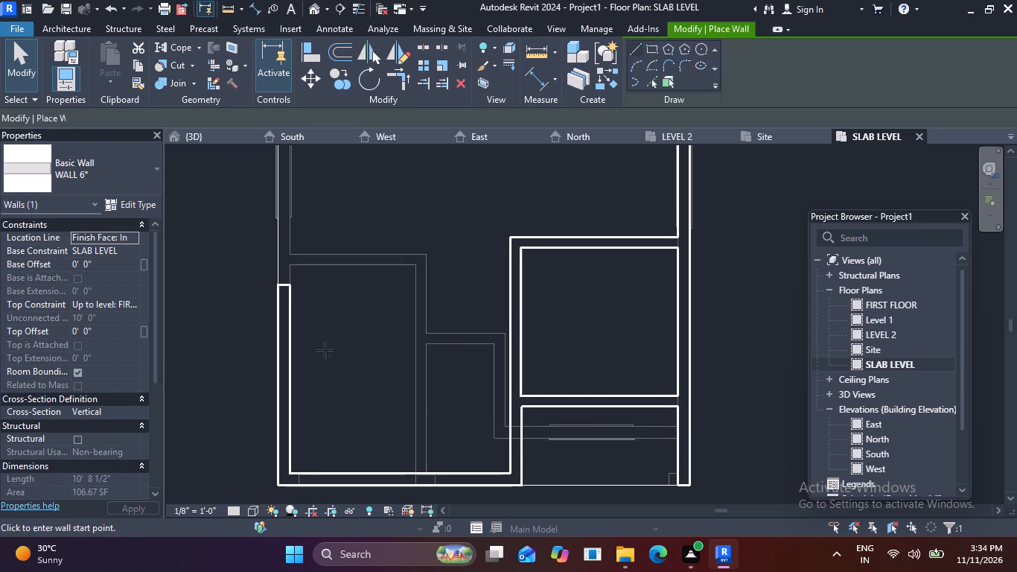
{"action": "left_click", "coordinate": [293, 285]}
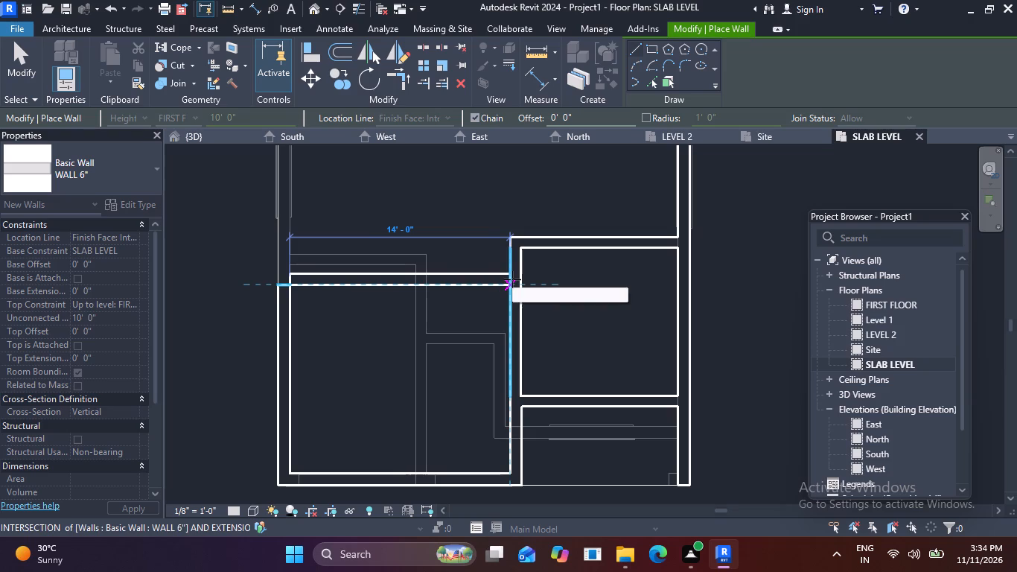
{"action": "left_click", "coordinate": [508, 282]}
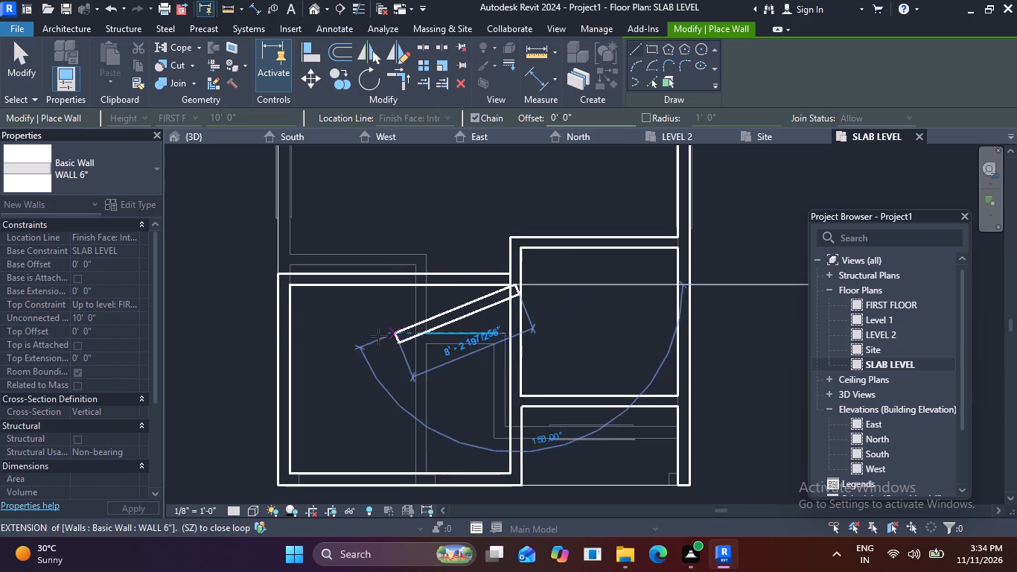
{"action": "key", "text": "Escape"}
{"action": "scroll", "coordinate": [290, 317], "scroll_direction": "down", "scroll_amount": 1}
{"action": "middle_click_drag", "start_coordinate": [319, 335], "coordinate": [372, 488]}
{"action": "key", "text": "Escape"}
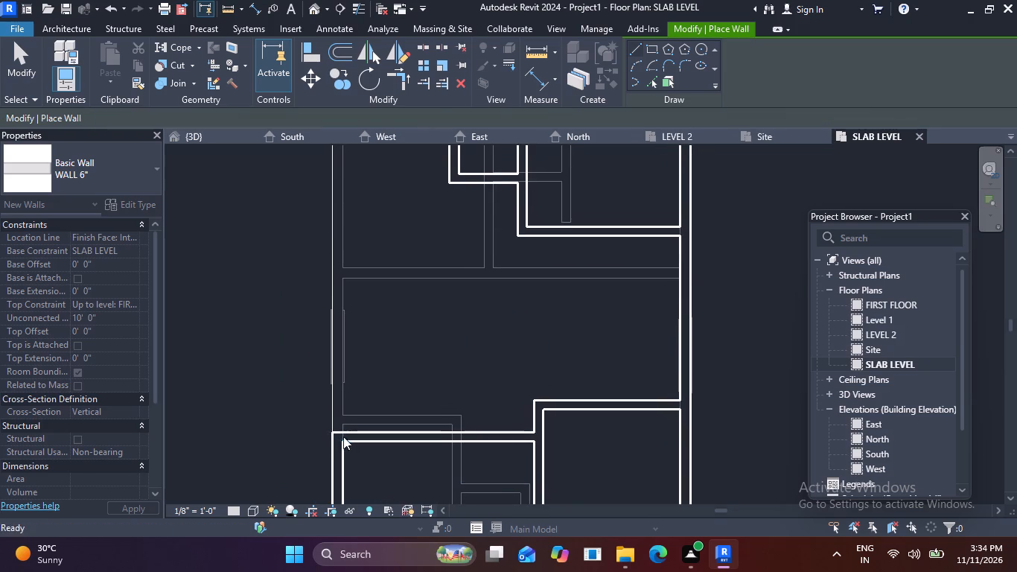
Extend the west side with a WALL 9" drawn 5' north from the west end of the 14' partition.
{"action": "scroll", "coordinate": [366, 444], "scroll_direction": "down", "scroll_amount": 1}
{"action": "middle_click_drag", "start_coordinate": [368, 444], "coordinate": [401, 380]}
{"action": "left_click", "coordinate": [380, 407]}
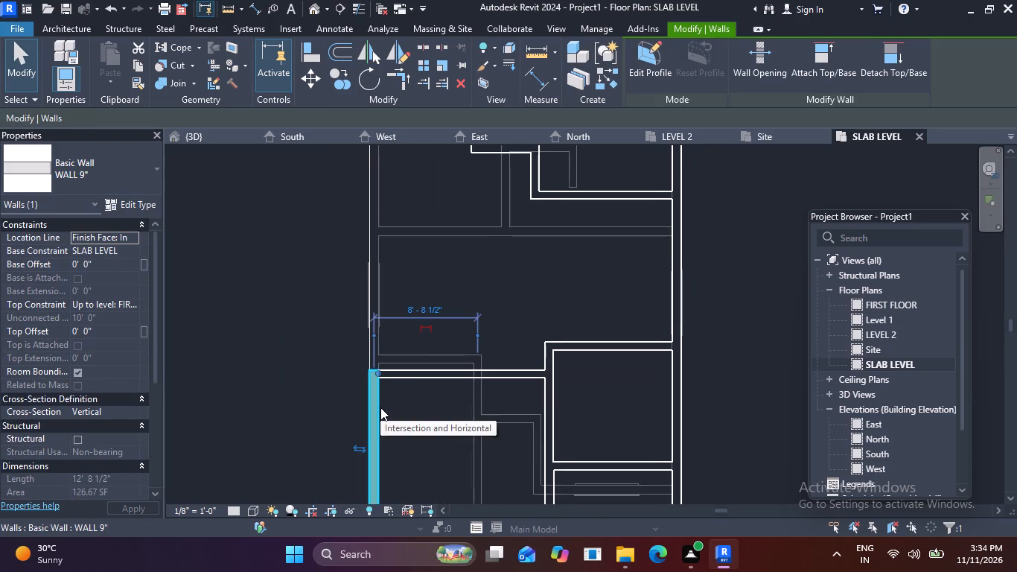
{"action": "type", "text": "CS"}
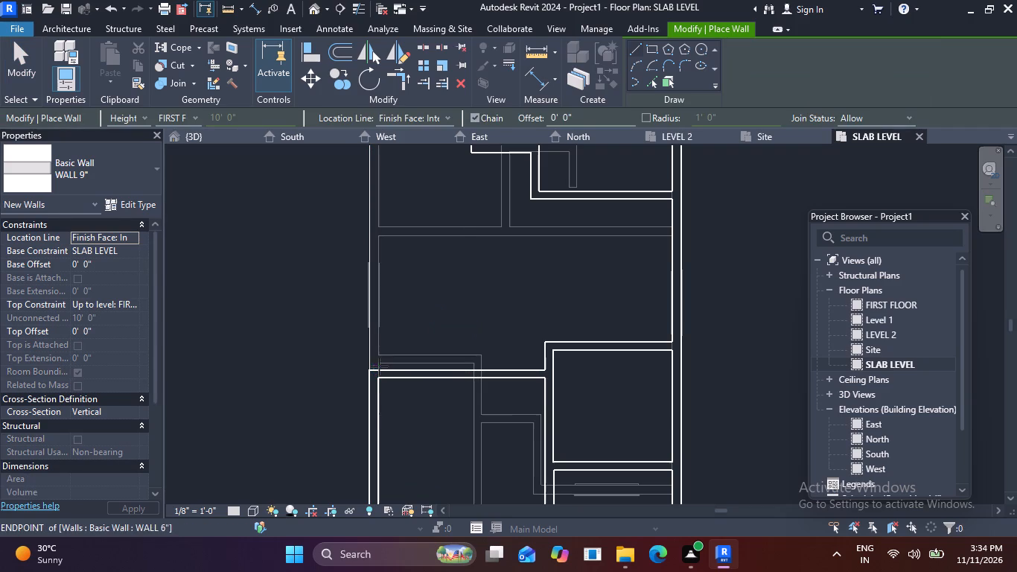
{"action": "left_click", "coordinate": [379, 366]}
{"action": "middle_click_drag", "start_coordinate": [384, 239], "coordinate": [402, 425]}
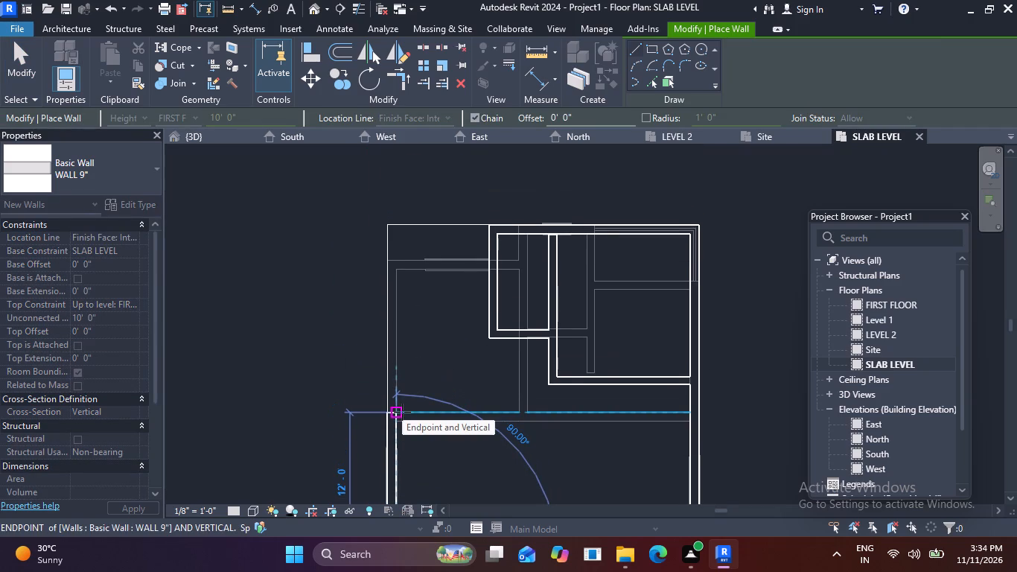
{"action": "key", "text": "5"}
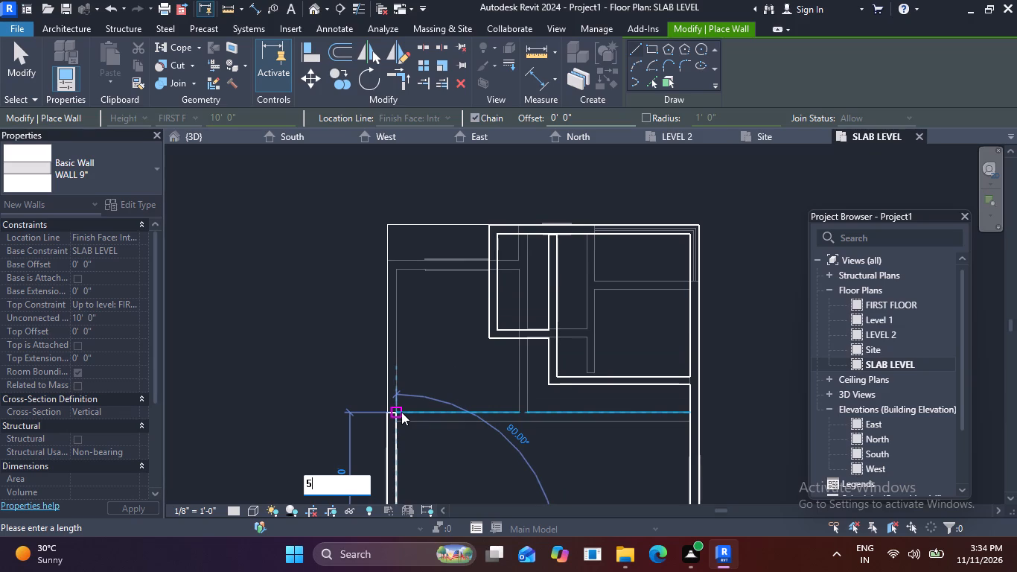
{"action": "key", "text": "apostrophe"}
{"action": "key", "text": "Return"}
{"action": "scroll", "coordinate": [488, 443], "scroll_direction": "down", "scroll_amount": 1}
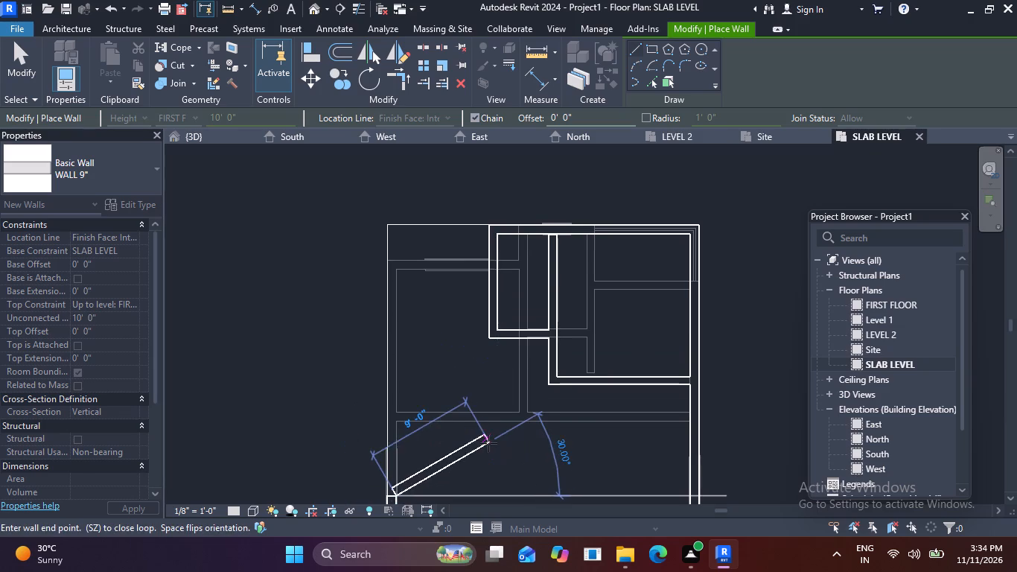
{"action": "middle_click_drag", "start_coordinate": [488, 443], "coordinate": [515, 296]}
{"action": "key", "text": "Escape"}
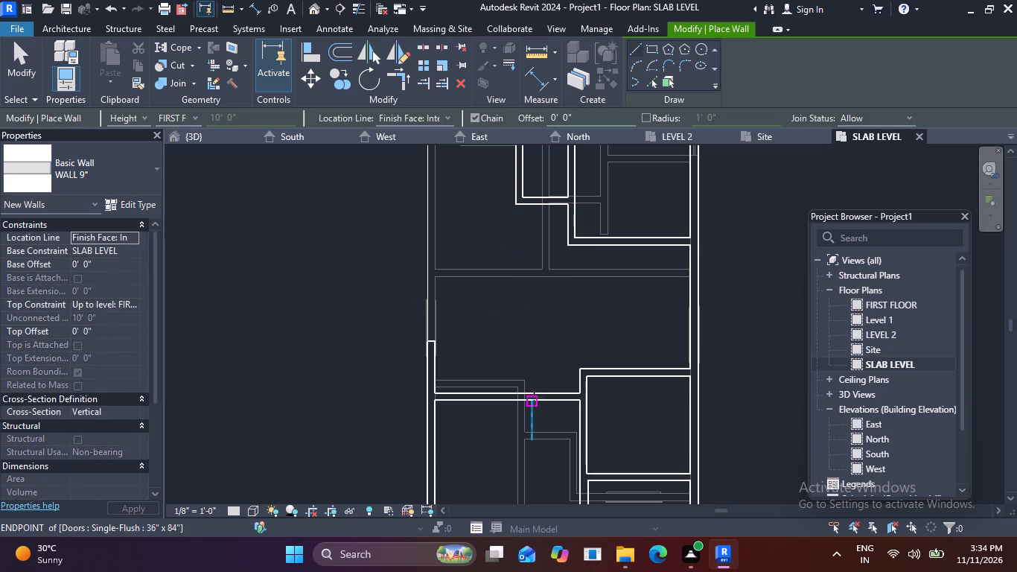
{"action": "key", "text": "Escape"}
Draw a WALL 6" partition 8' east from the north end of the 5' west wall.
{"action": "left_click", "coordinate": [533, 395]}
{"action": "type", "text": "CS"}
{"action": "scroll", "coordinate": [425, 328], "scroll_direction": "up", "scroll_amount": 2}
{"action": "left_click", "coordinate": [441, 345]}
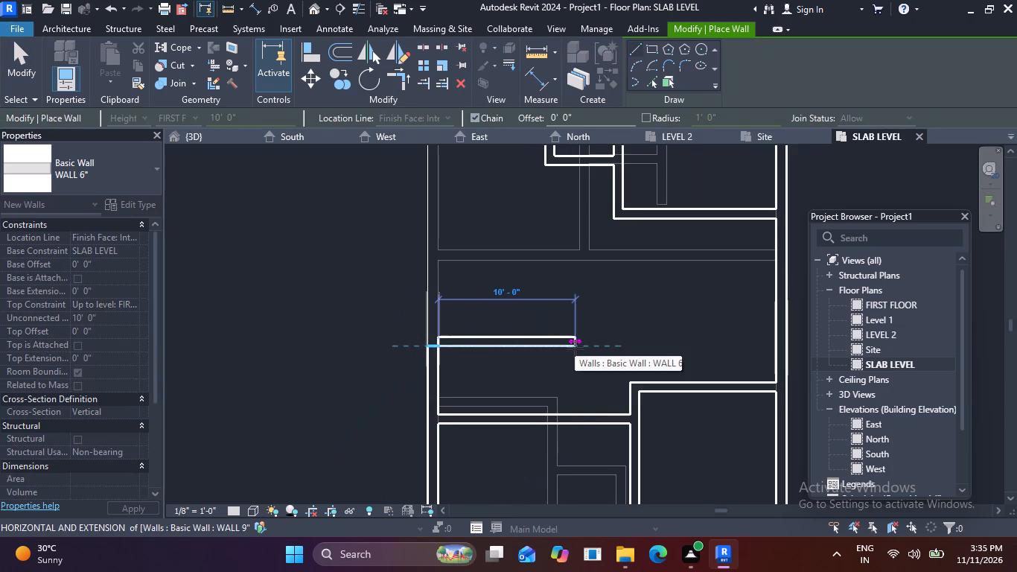
{"action": "key", "text": "8"}
{"action": "key", "text": "apostrophe"}
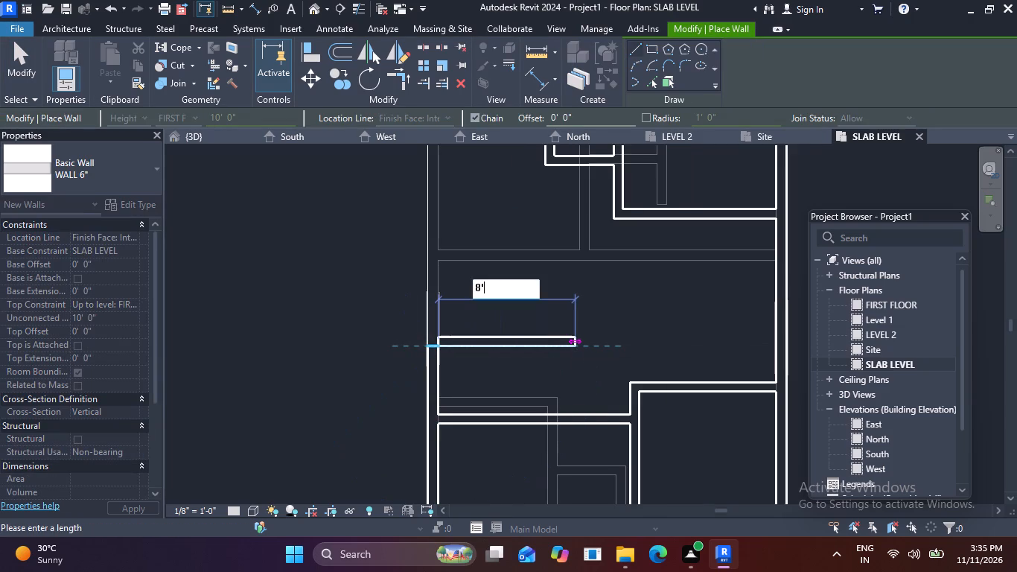
{"action": "key", "text": "Return"}
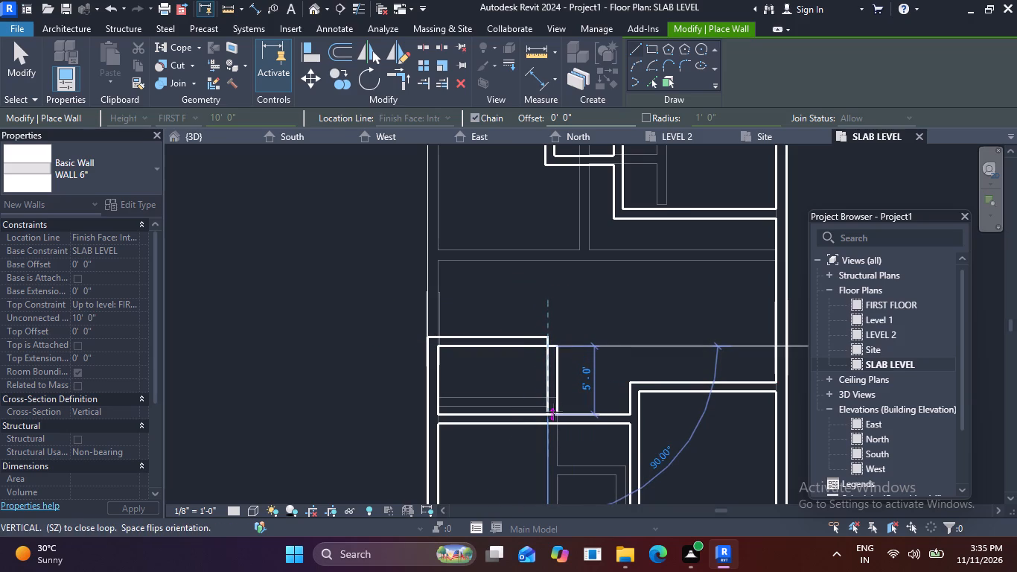
Continue the WALL 6" about 5' south from the 8' partition's east end to the 14' partition.
{"action": "left_click", "coordinate": [555, 412]}
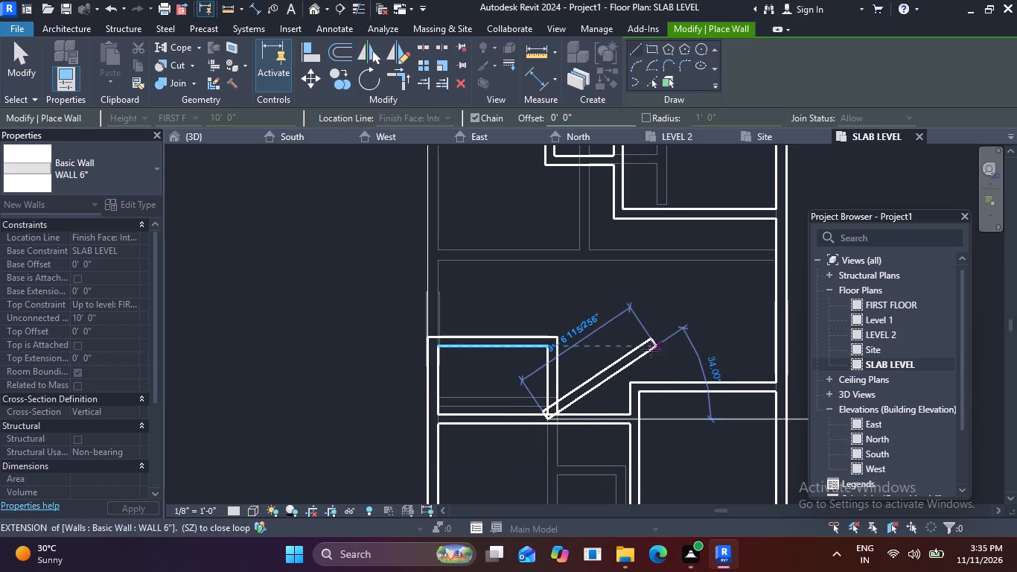
{"action": "key", "text": "Escape"}
{"action": "scroll", "coordinate": [674, 359], "scroll_direction": "down", "scroll_amount": 1}
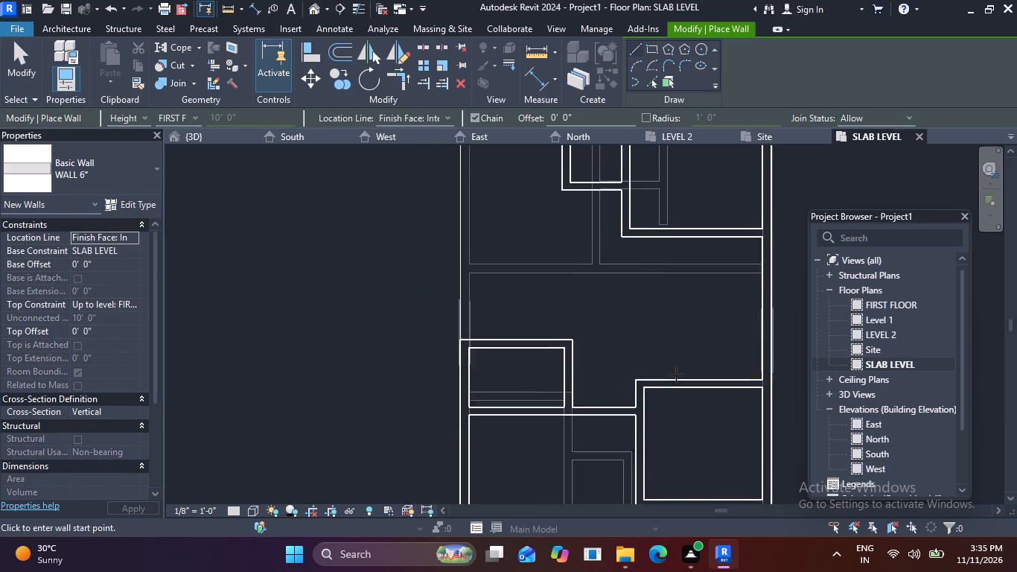
{"action": "middle_click_drag", "start_coordinate": [677, 375], "coordinate": [682, 457]}
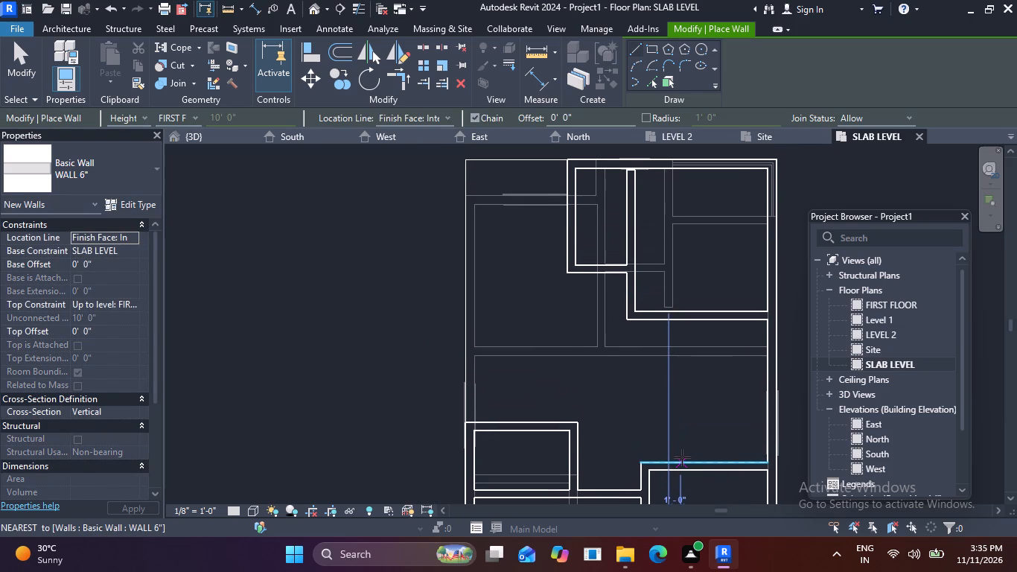
{"action": "key", "text": "Escape"}
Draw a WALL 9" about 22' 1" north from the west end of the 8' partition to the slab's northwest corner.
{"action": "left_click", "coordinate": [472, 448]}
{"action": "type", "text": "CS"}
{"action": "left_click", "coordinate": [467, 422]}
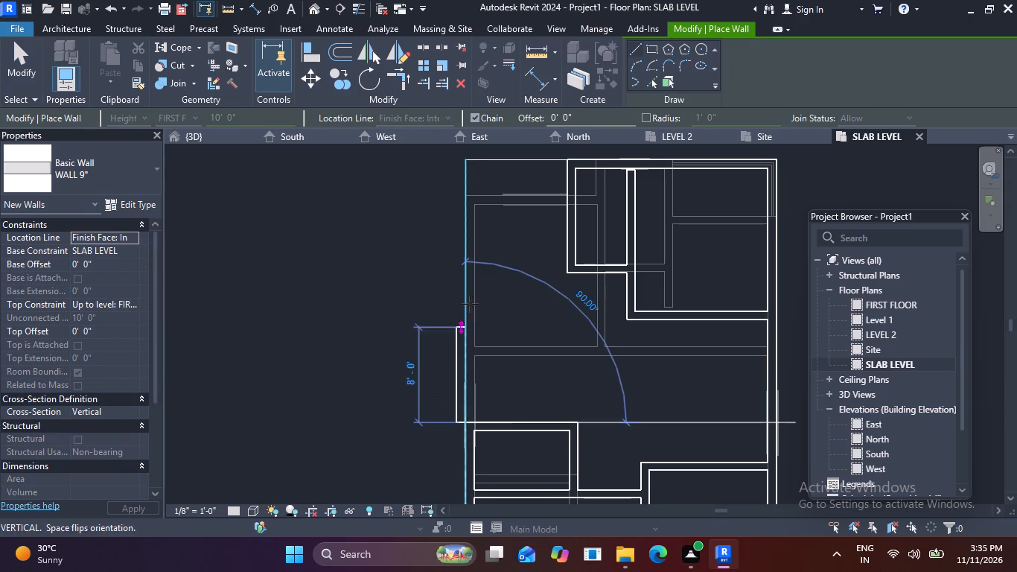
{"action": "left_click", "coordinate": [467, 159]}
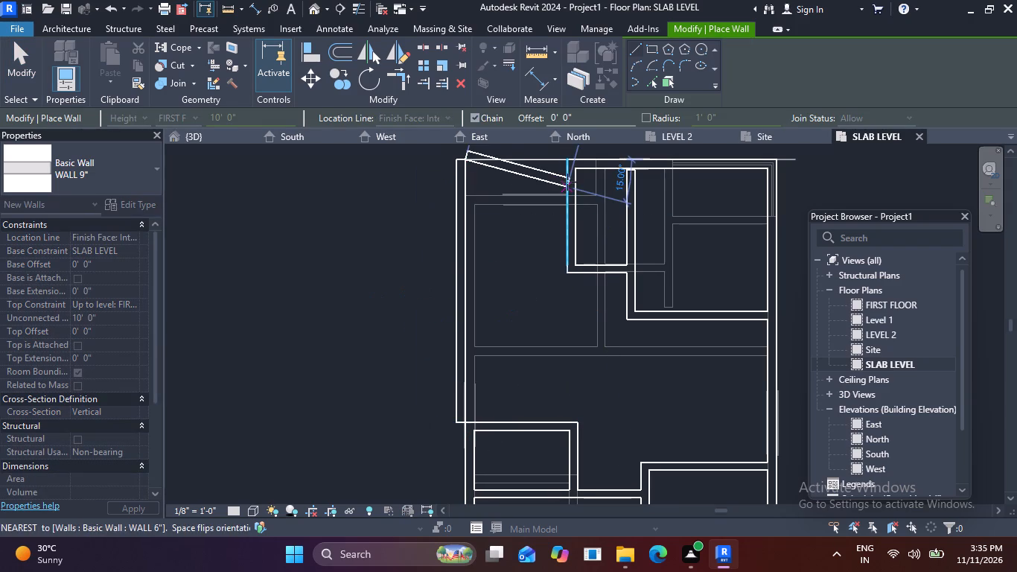
Continue the WALL 9" east along the slab's north edge to the existing north wall, flipping it to the inner side.
{"action": "key", "text": "space"}
{"action": "left_click", "coordinate": [565, 164]}
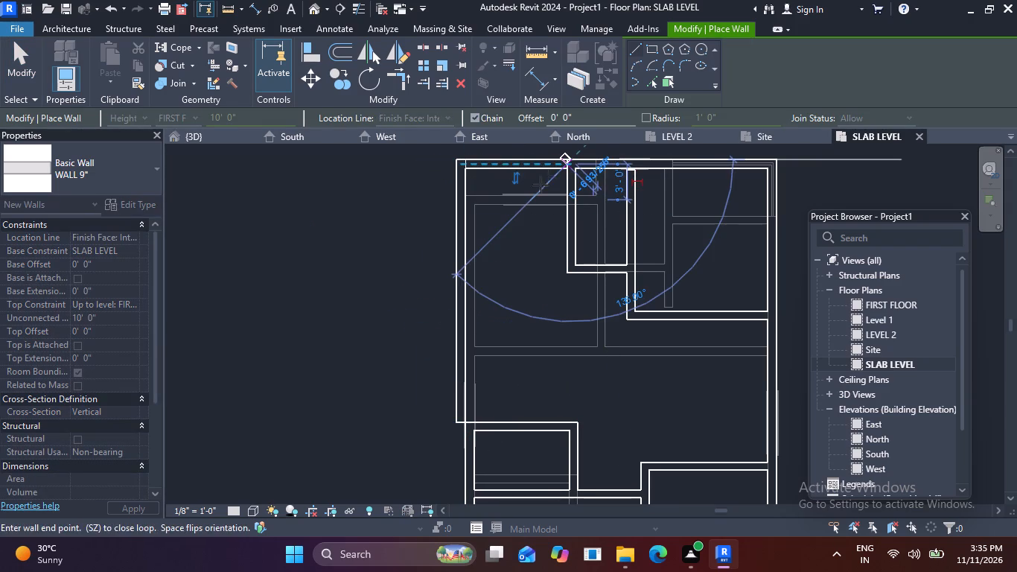
{"action": "key", "text": "Escape"}
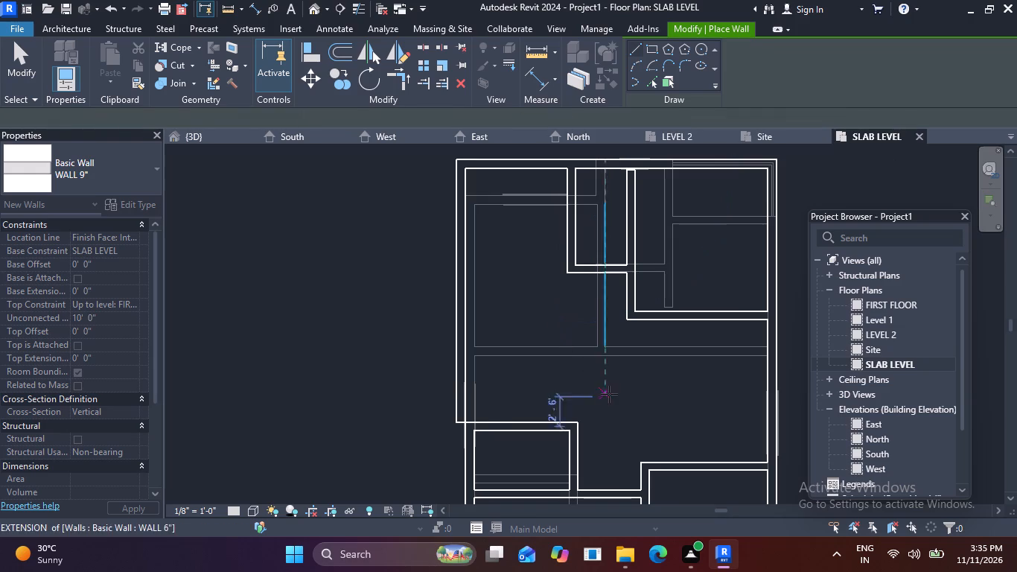
Draw a WALL 6" about 9' 4" north from the east end of the 8' partition, level with the existing northeast room's south partition.
{"action": "scroll", "coordinate": [608, 394], "scroll_direction": "down", "scroll_amount": 3}
{"action": "middle_click_drag", "start_coordinate": [613, 414], "coordinate": [619, 307]}
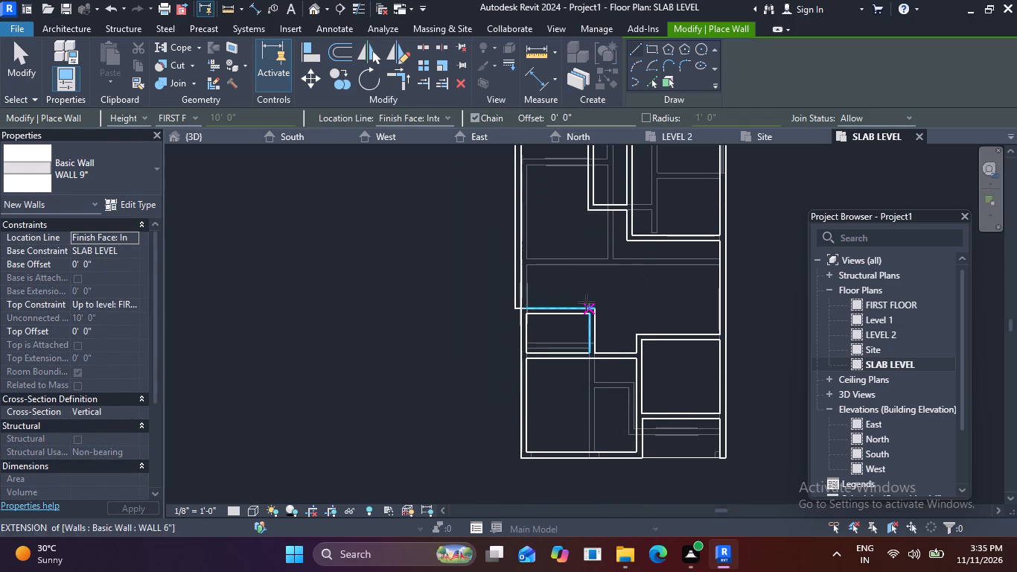
{"action": "key", "text": "Escape"}
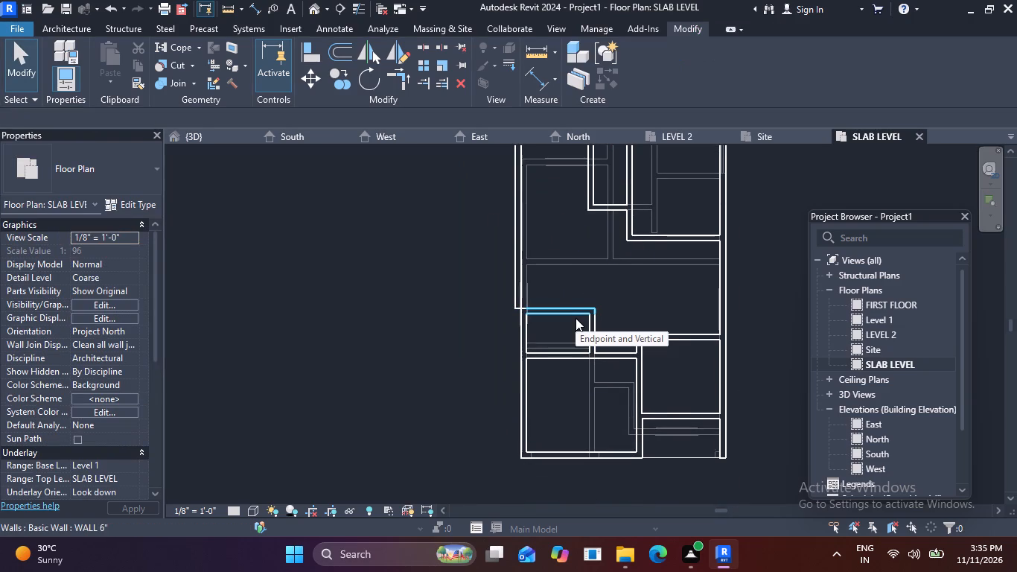
{"action": "left_click", "coordinate": [576, 318]}
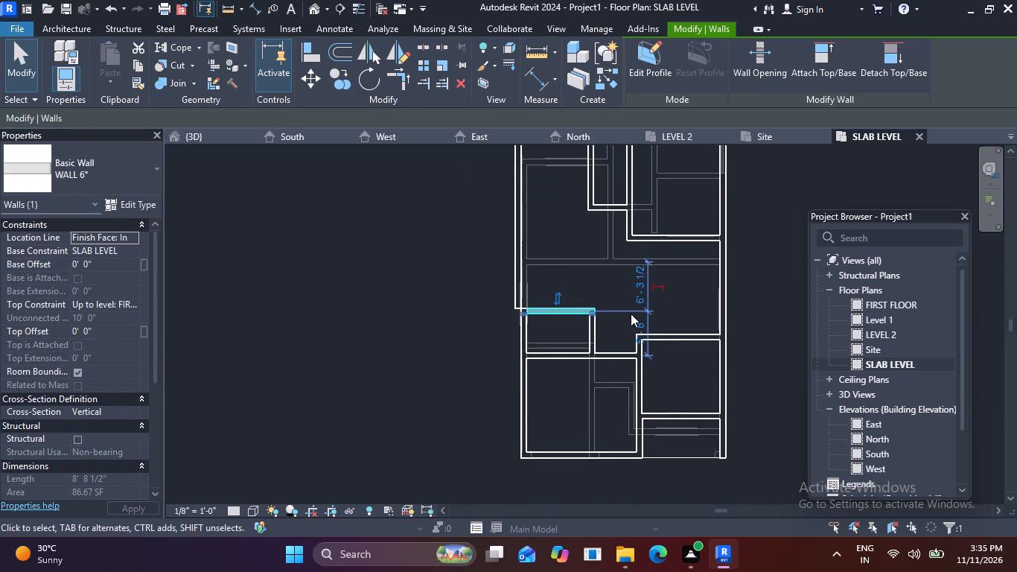
{"action": "scroll", "coordinate": [621, 307], "scroll_direction": "up", "scroll_amount": 4}
{"action": "middle_click_drag", "start_coordinate": [618, 308], "coordinate": [636, 448]}
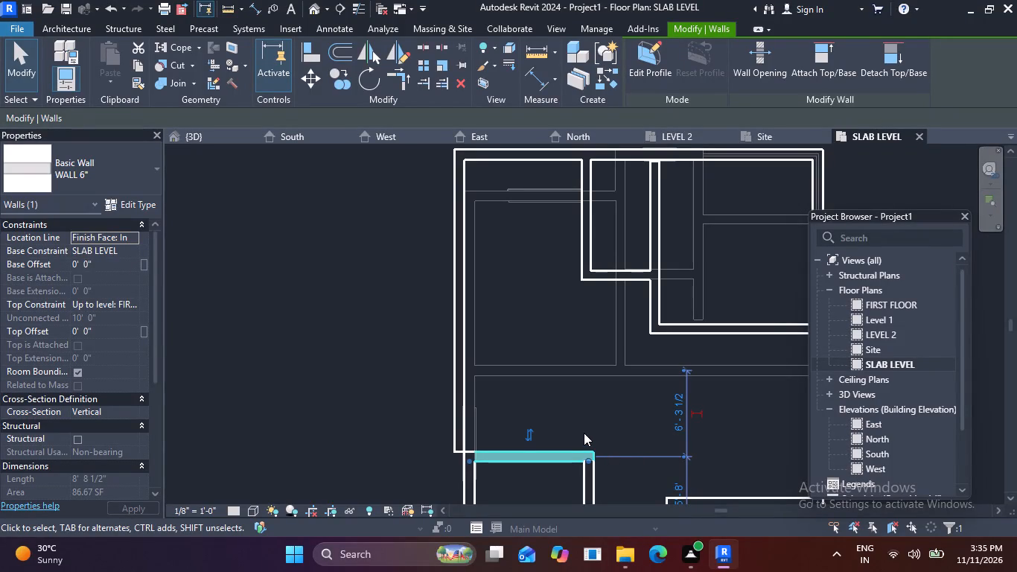
{"action": "type", "text": "CS"}
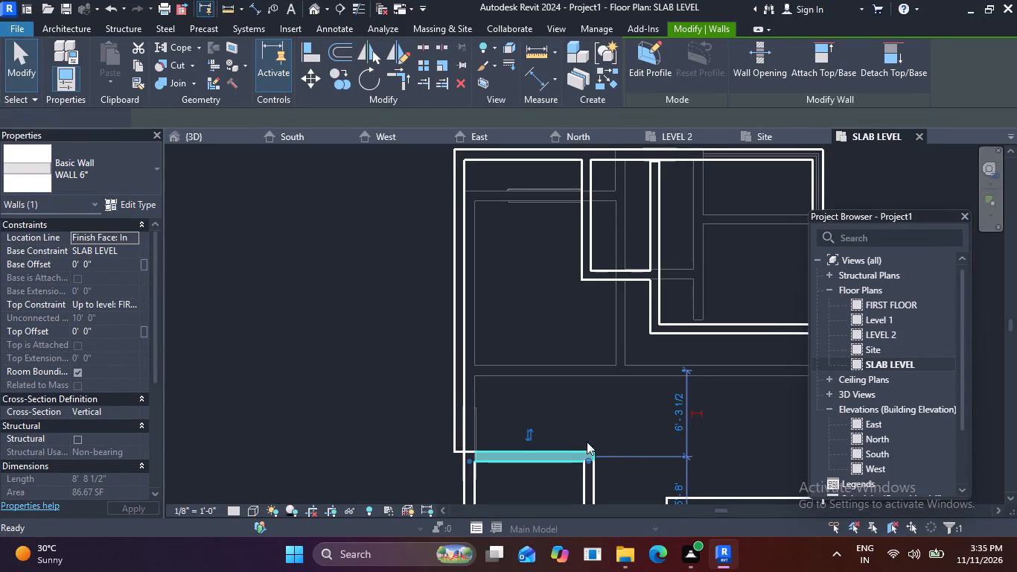
{"action": "left_click", "coordinate": [582, 450]}
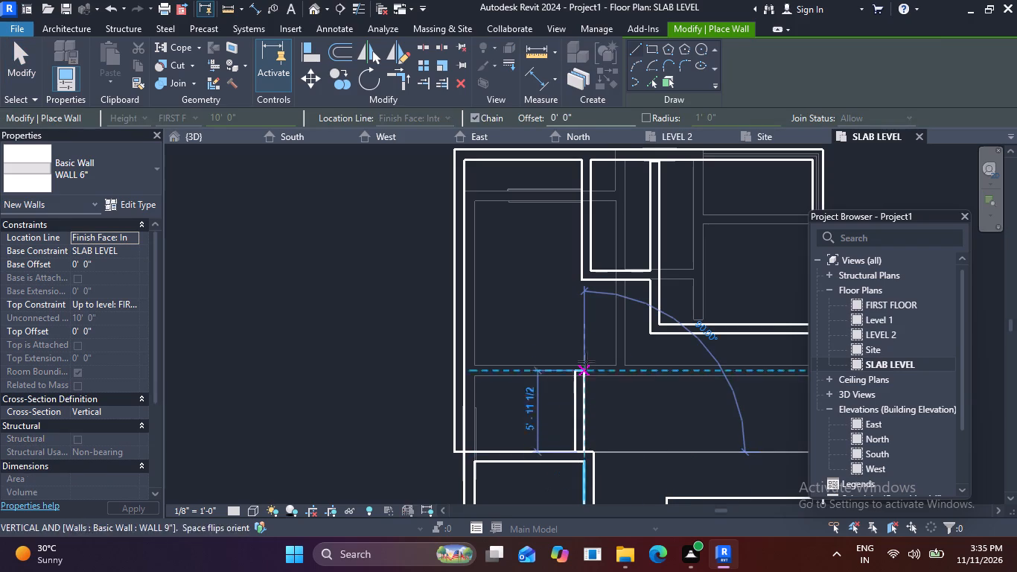
{"action": "key", "text": "space"}
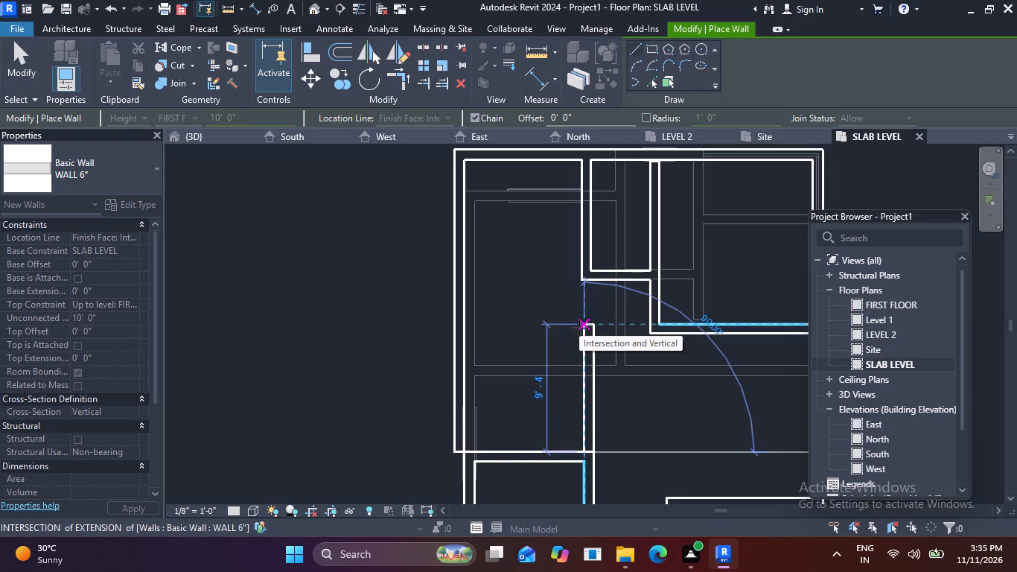
{"action": "left_click", "coordinate": [579, 328]}
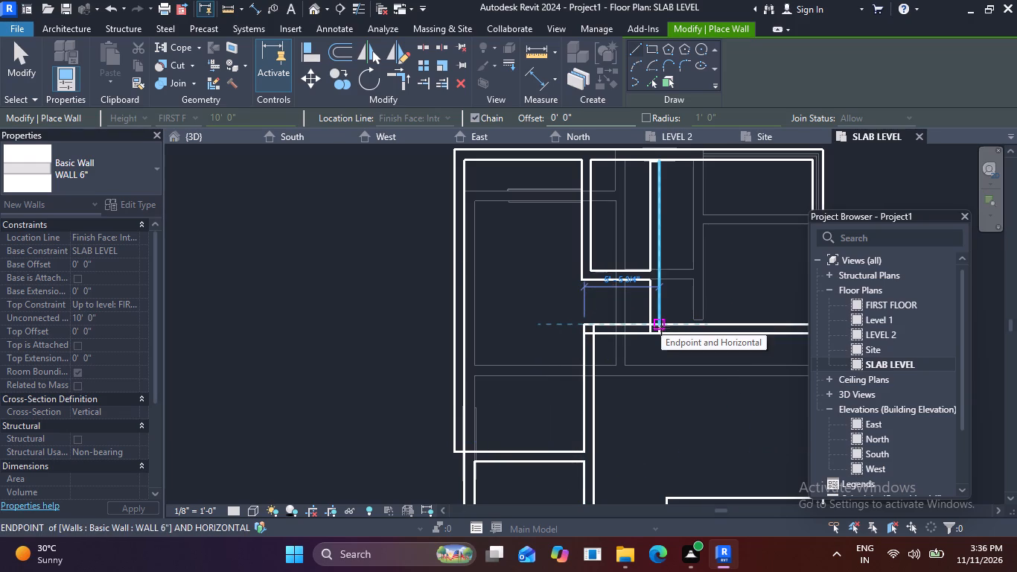
Continue the WALL 6" east to the southwest corner of the northeast room's partitions.
{"action": "left_click", "coordinate": [661, 327]}
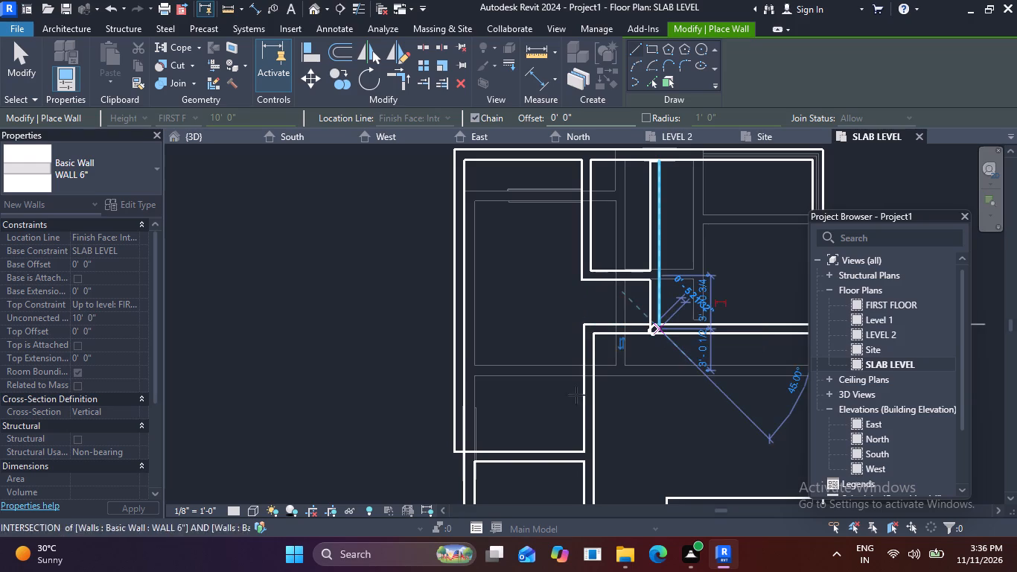
{"action": "key", "text": "Escape"}
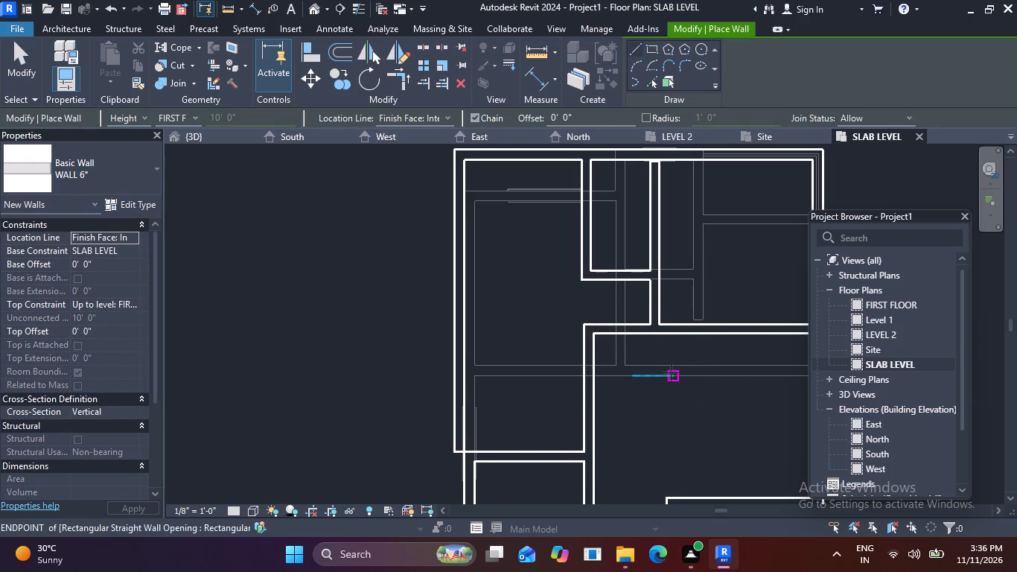
{"action": "scroll", "coordinate": [671, 372], "scroll_direction": "down", "scroll_amount": 2}
{"action": "middle_click_drag", "start_coordinate": [621, 357], "coordinate": [598, 326]}
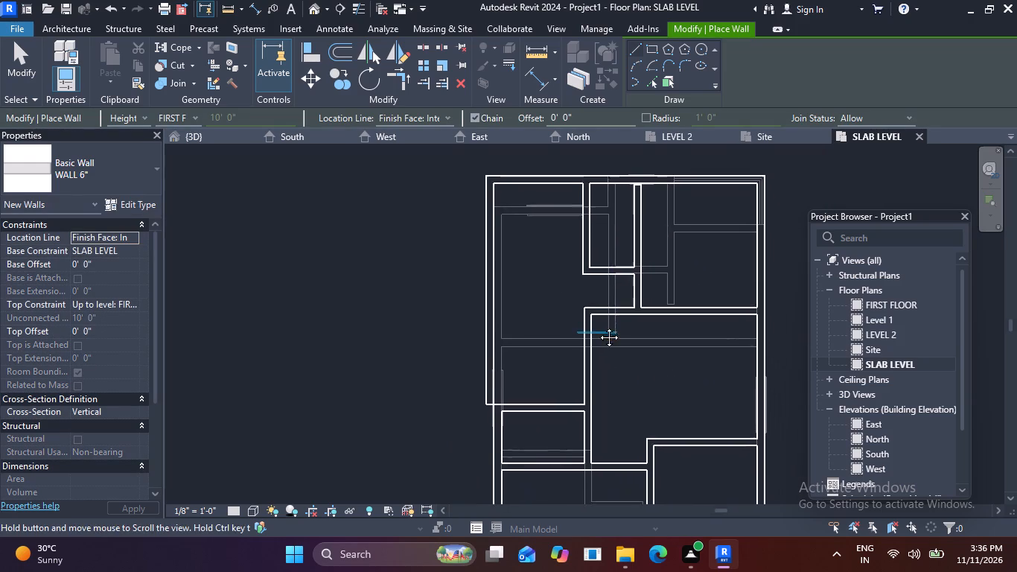
{"action": "middle_click_drag", "start_coordinate": [598, 326], "coordinate": [549, 287]}
{"action": "key", "text": "Escape"}
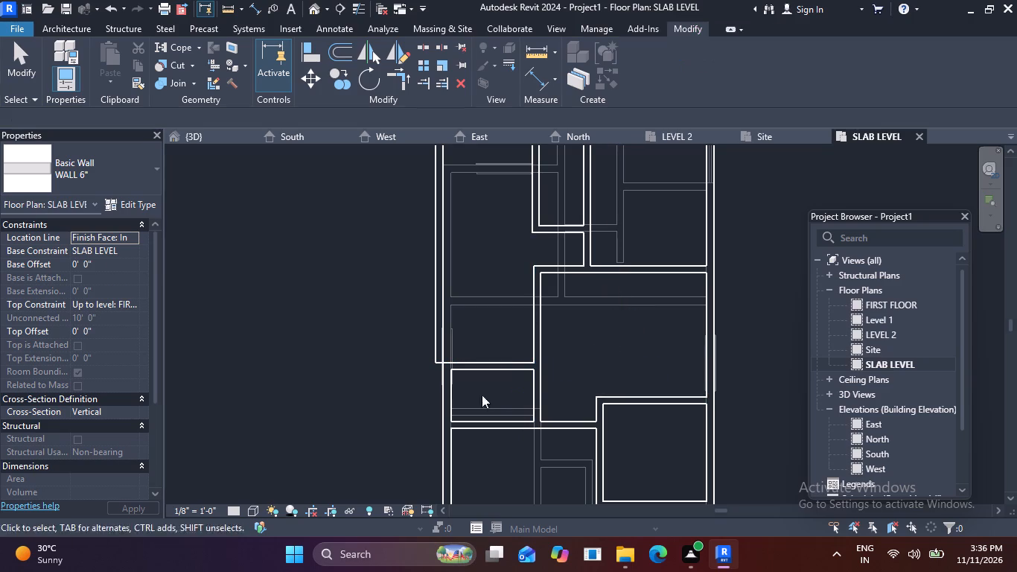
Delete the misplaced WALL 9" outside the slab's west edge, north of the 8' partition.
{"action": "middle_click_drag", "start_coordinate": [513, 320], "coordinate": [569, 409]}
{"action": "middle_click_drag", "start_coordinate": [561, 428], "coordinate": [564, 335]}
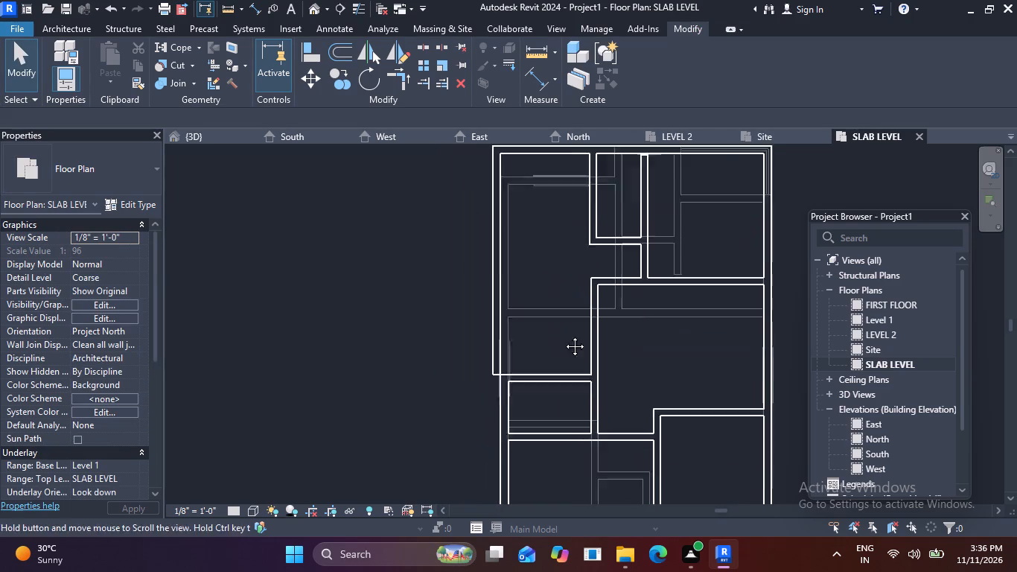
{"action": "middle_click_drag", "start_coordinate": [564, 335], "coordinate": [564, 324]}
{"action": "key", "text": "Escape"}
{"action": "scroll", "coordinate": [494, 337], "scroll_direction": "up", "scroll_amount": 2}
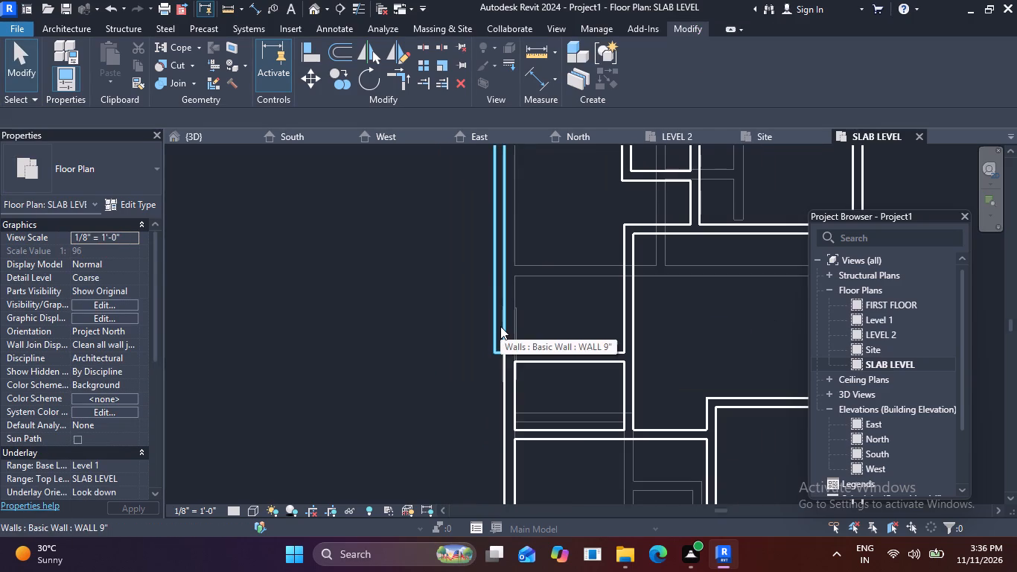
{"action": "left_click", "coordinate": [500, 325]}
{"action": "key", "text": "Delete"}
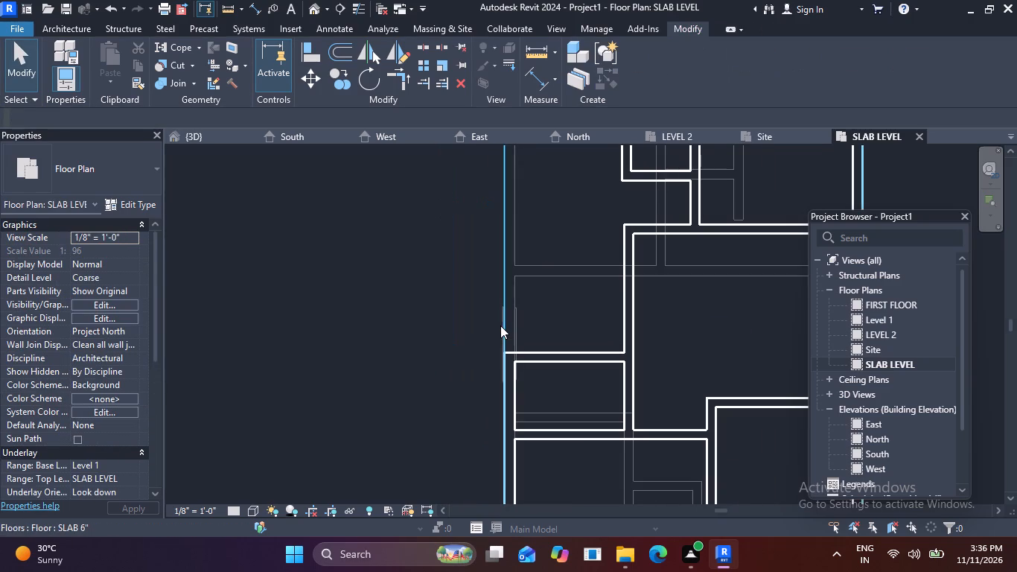
Draw a WALL 9" about 21' 4" north from the 8' partition's west end to the north wall, aligned with the existing west wall.
{"action": "scroll", "coordinate": [596, 296], "scroll_direction": "down", "scroll_amount": 3}
{"action": "middle_click_drag", "start_coordinate": [595, 297], "coordinate": [598, 384]}
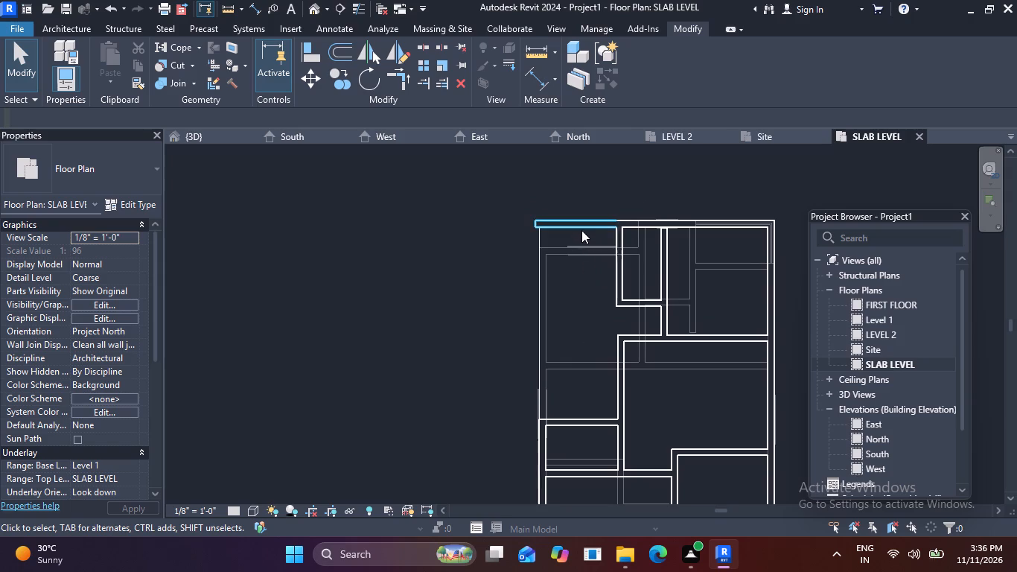
{"action": "scroll", "coordinate": [561, 399], "scroll_direction": "up", "scroll_amount": 2}
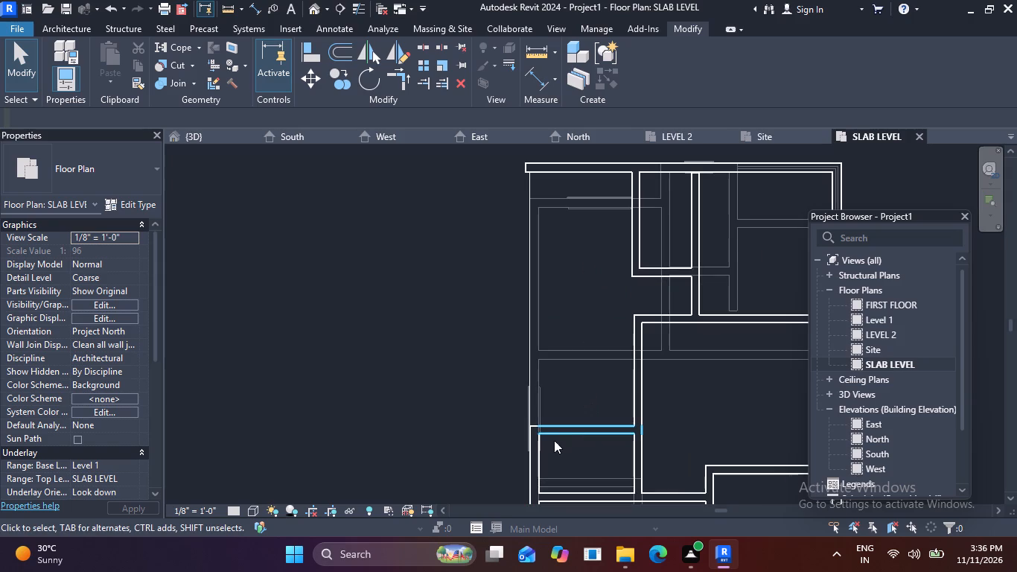
{"action": "left_click", "coordinate": [665, 170]}
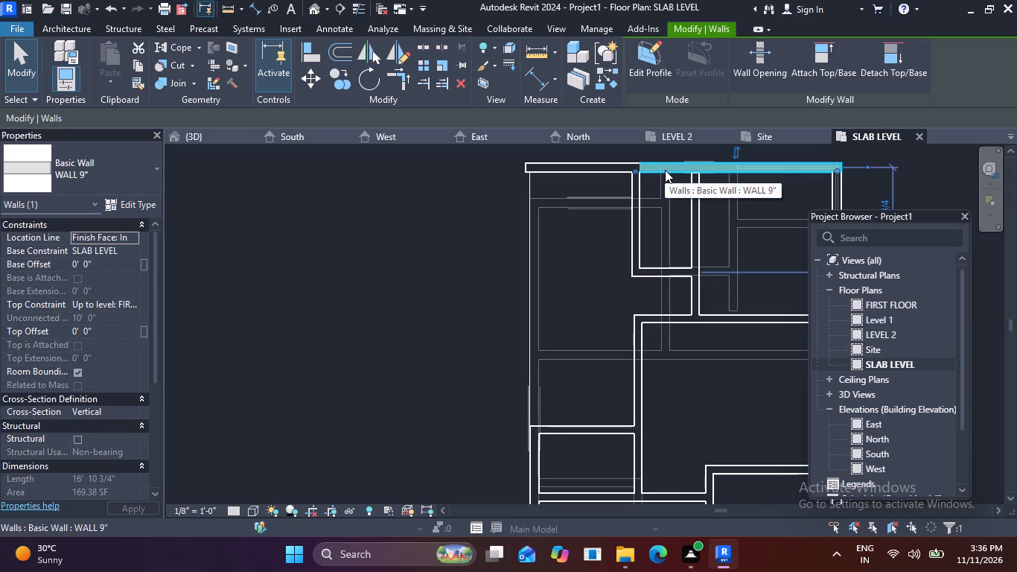
{"action": "key", "text": "c"}
{"action": "key", "text": "s"}
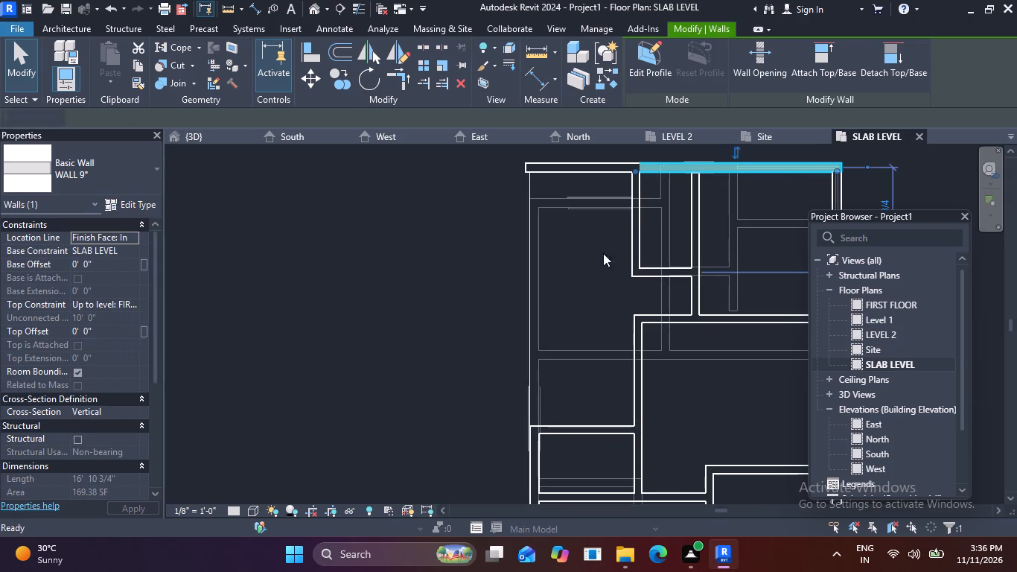
{"action": "left_click", "coordinate": [538, 422]}
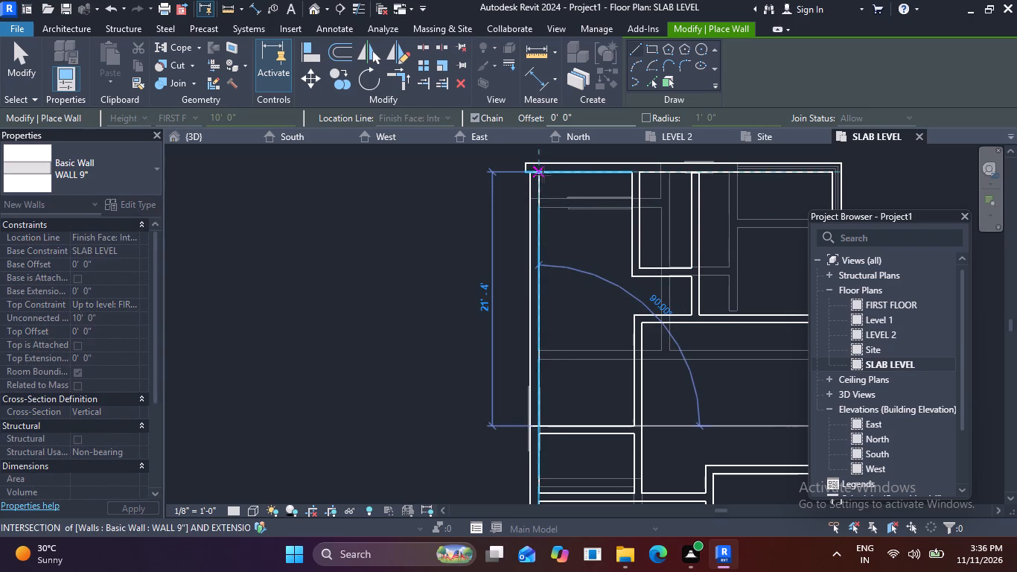
{"action": "left_click", "coordinate": [543, 174]}
{"action": "key", "text": "Escape"}
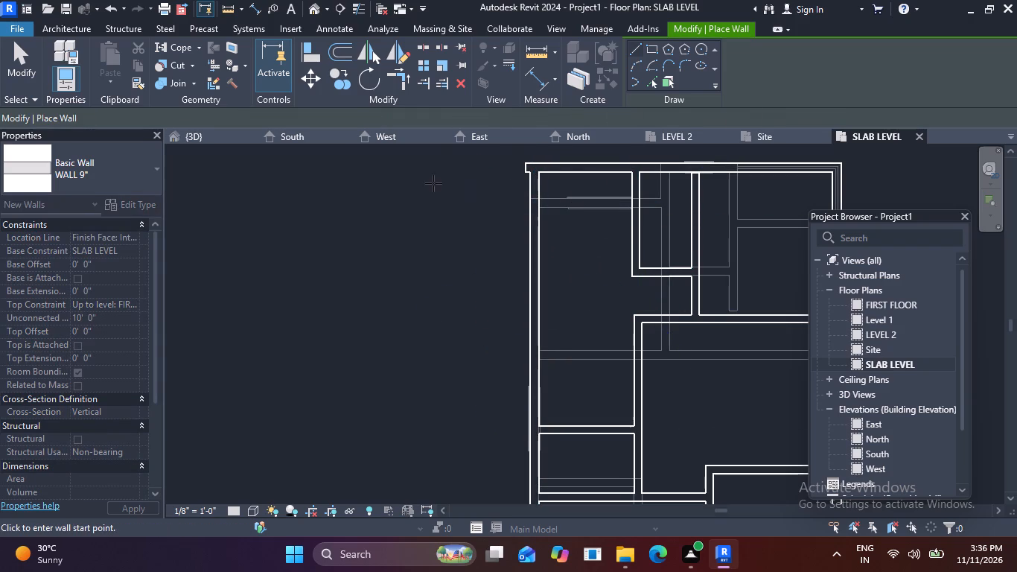
Trim the north wall and the new west wall to a clean corner at the building's northwest.
{"action": "left_click", "coordinate": [408, 80]}
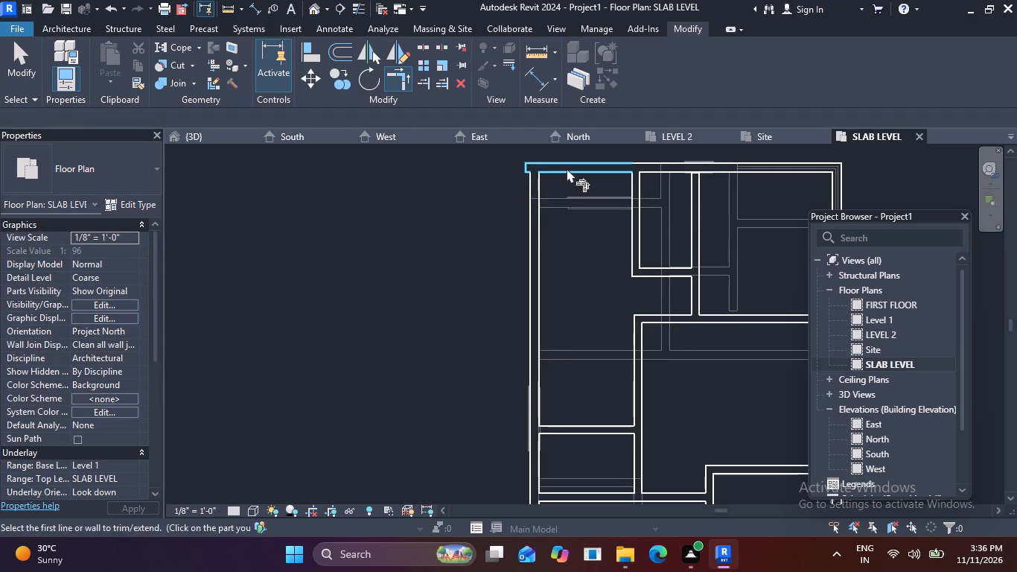
{"action": "left_click", "coordinate": [567, 168]}
{"action": "left_click", "coordinate": [538, 201]}
{"action": "key", "text": "Escape"}
Start placing a Single-Flush 36" x 84" door in the first-storey walls.
{"action": "scroll", "coordinate": [625, 243], "scroll_direction": "down", "scroll_amount": 3}
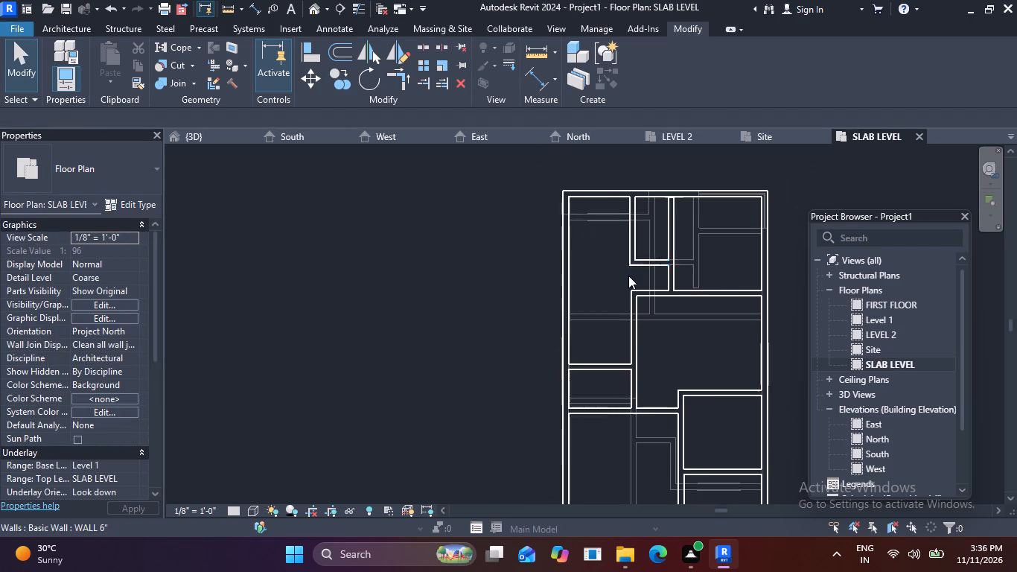
{"action": "middle_click_drag", "start_coordinate": [627, 277], "coordinate": [550, 271]}
{"action": "scroll", "coordinate": [616, 319], "scroll_direction": "up", "scroll_amount": 1}
{"action": "middle_click_drag", "start_coordinate": [637, 329], "coordinate": [619, 234]}
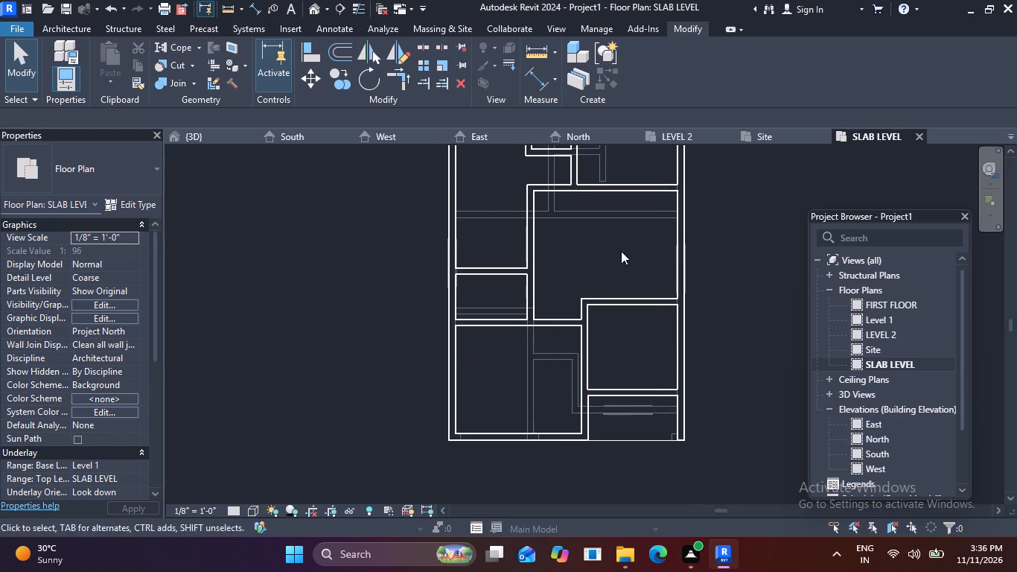
{"action": "scroll", "coordinate": [625, 323], "scroll_direction": "down", "scroll_amount": 2}
{"action": "scroll", "coordinate": [663, 416], "scroll_direction": "up", "scroll_amount": 5}
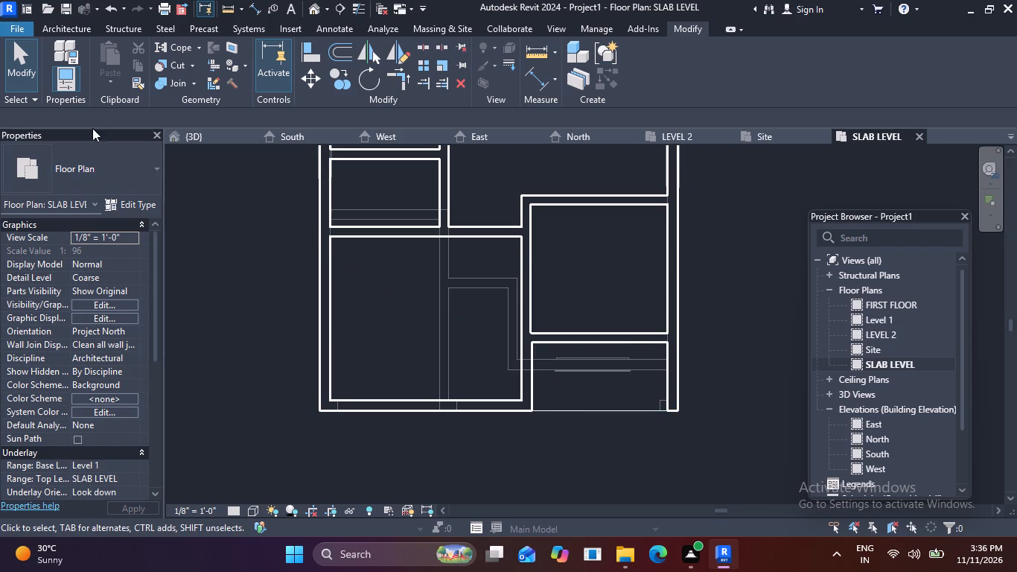
{"action": "left_click", "coordinate": [71, 28]}
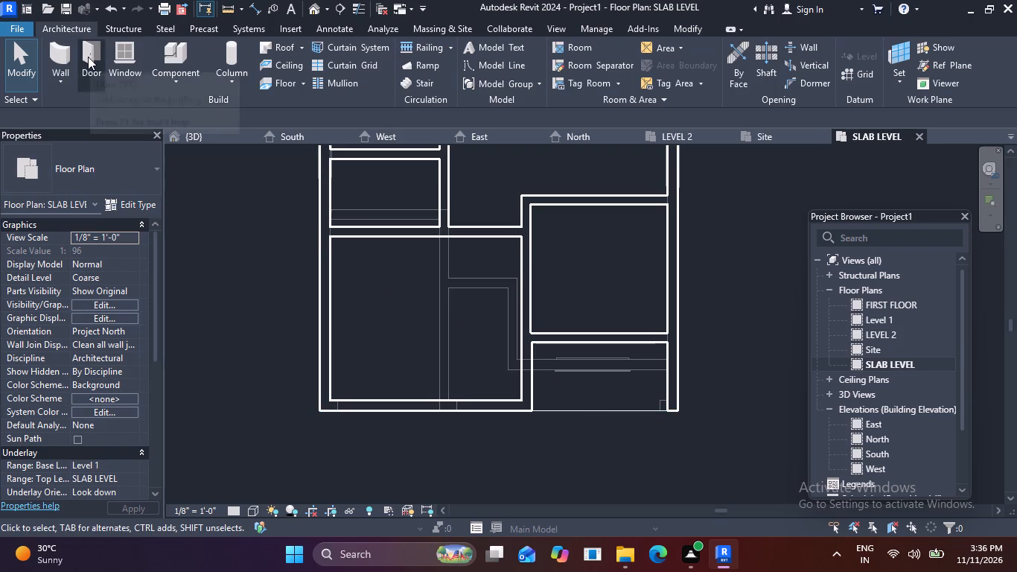
{"action": "left_click", "coordinate": [89, 59]}
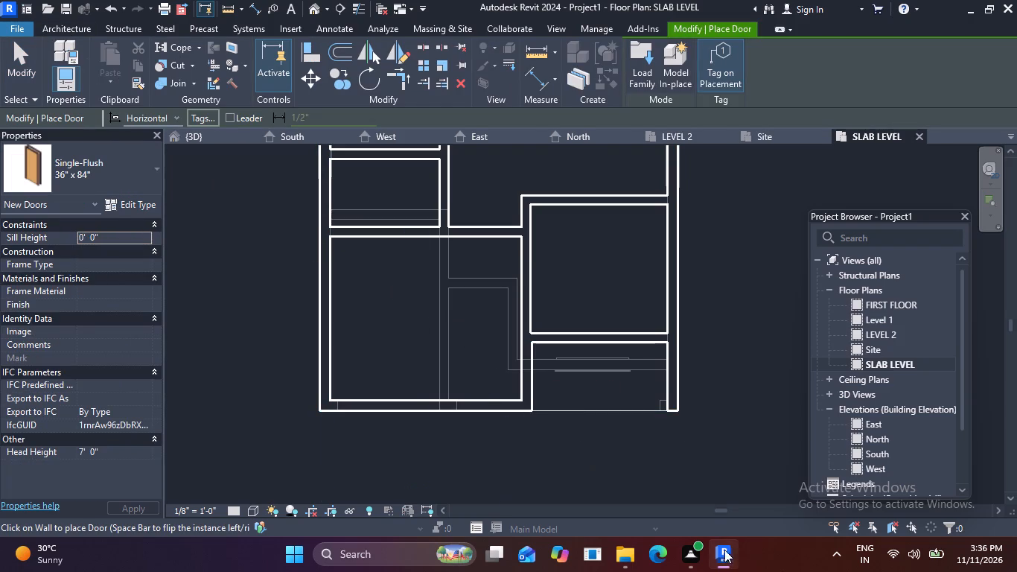
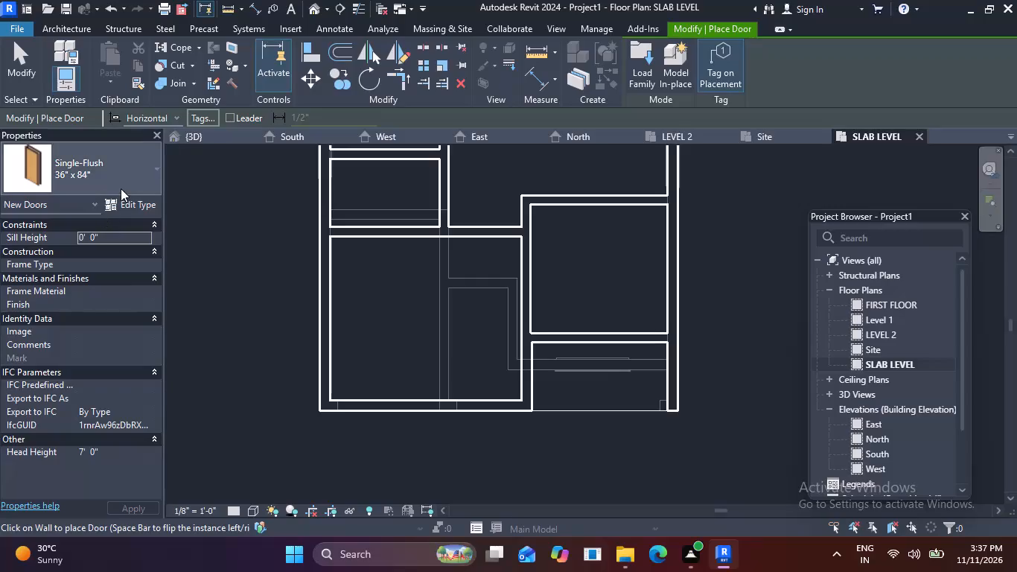
Place south-swinging 36" x 84" doors in the southeast room's south wall, about 2' 6" from its west partition, and the southwest room's north wall.
{"action": "left_click", "coordinate": [160, 173]}
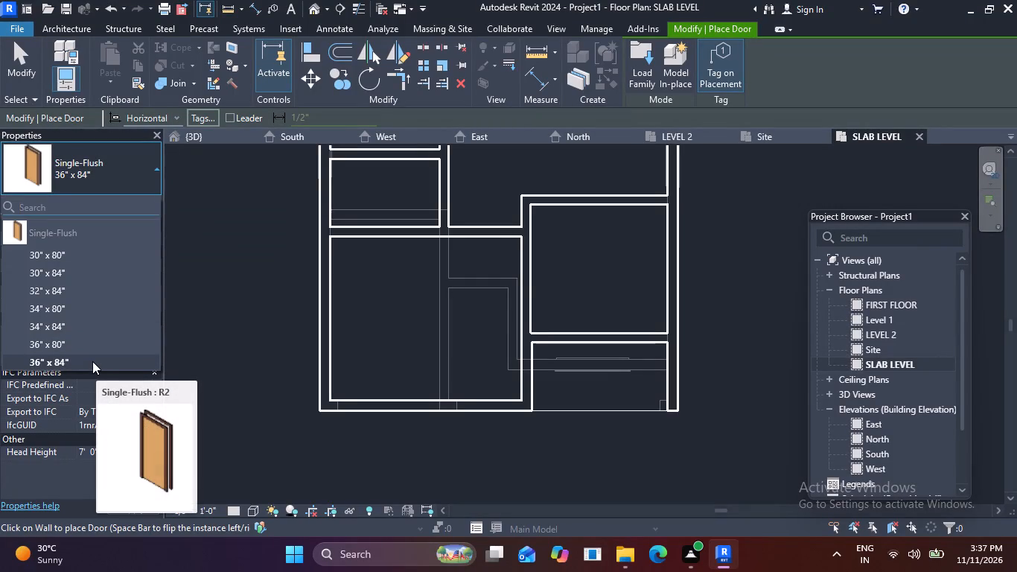
{"action": "scroll", "coordinate": [110, 265], "scroll_direction": "down", "scroll_amount": 3}
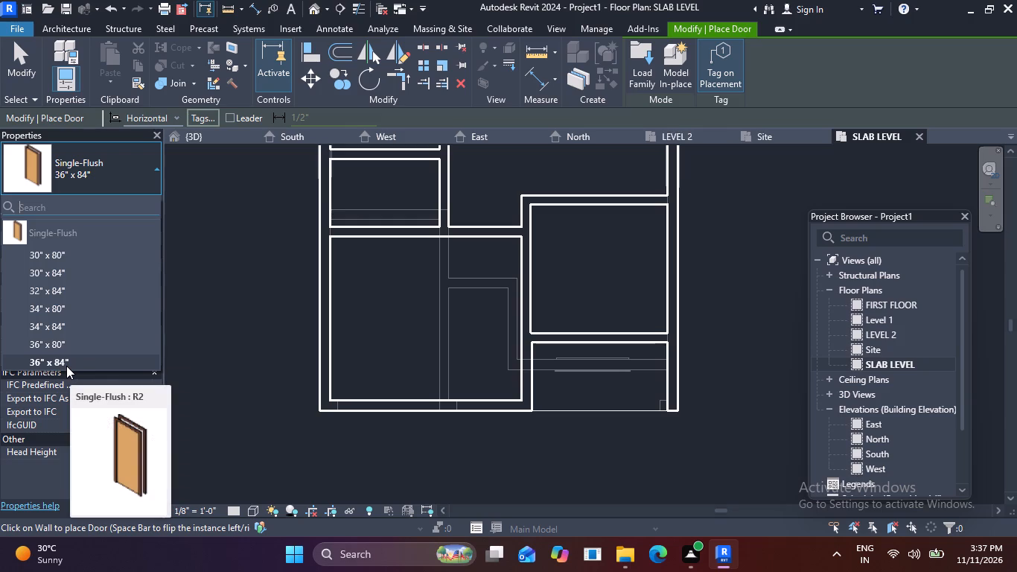
{"action": "left_click", "coordinate": [66, 366]}
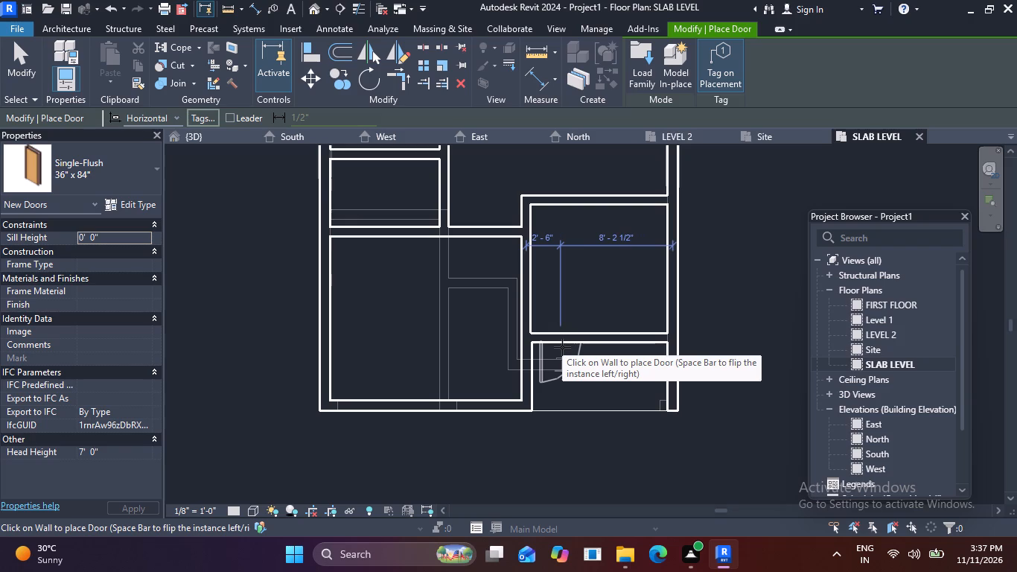
{"action": "left_click", "coordinate": [562, 347]}
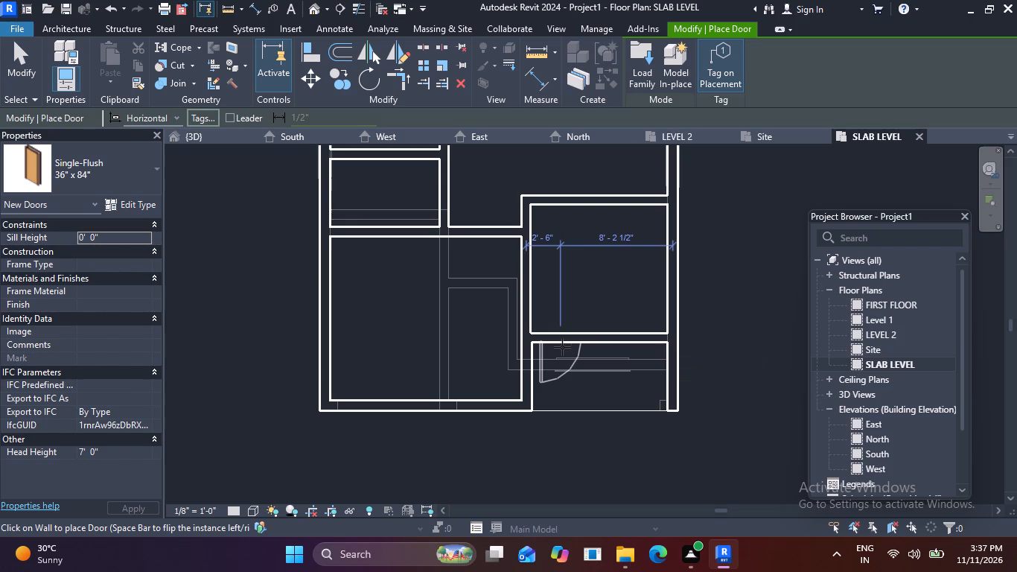
{"action": "left_click", "coordinate": [496, 239]}
Place two north-swinging 36" x 84" doors about 2' 0" either side of the north central partition, both hinged beside it.
{"action": "middle_click_drag", "start_coordinate": [569, 225], "coordinate": [520, 457]}
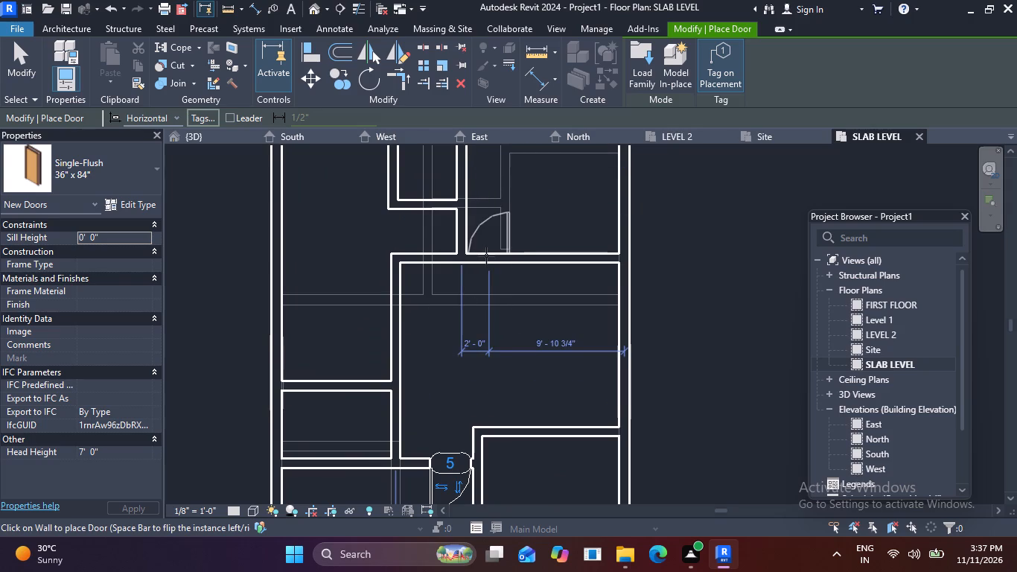
{"action": "key", "text": "space"}
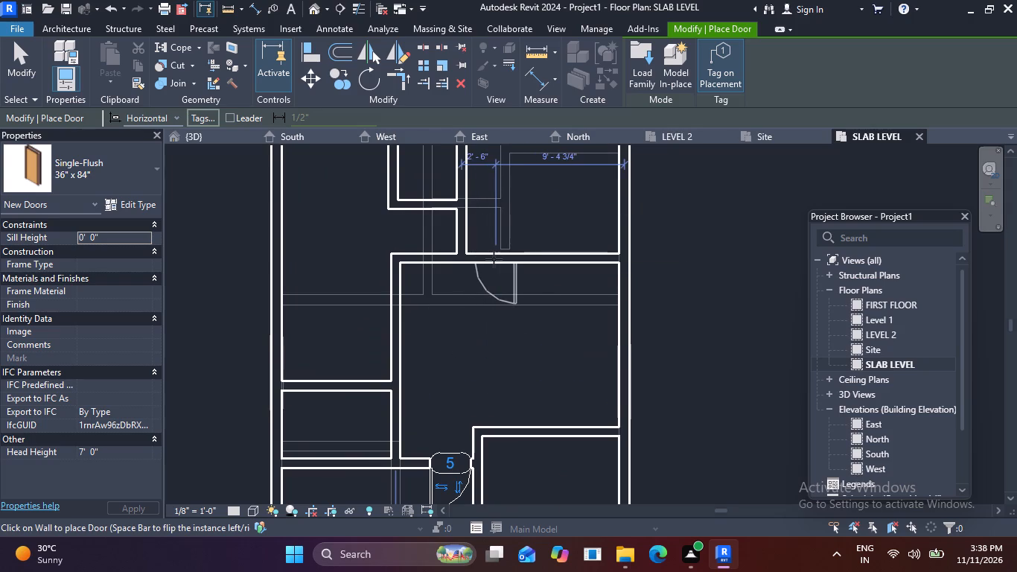
{"action": "scroll", "coordinate": [493, 252], "scroll_direction": "up", "scroll_amount": 2}
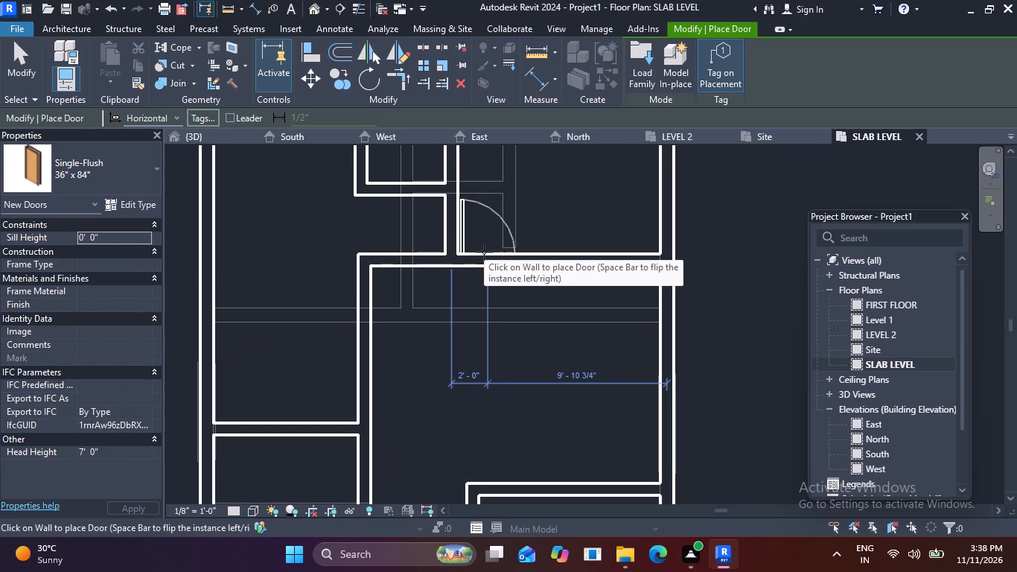
{"action": "left_click", "coordinate": [484, 252]}
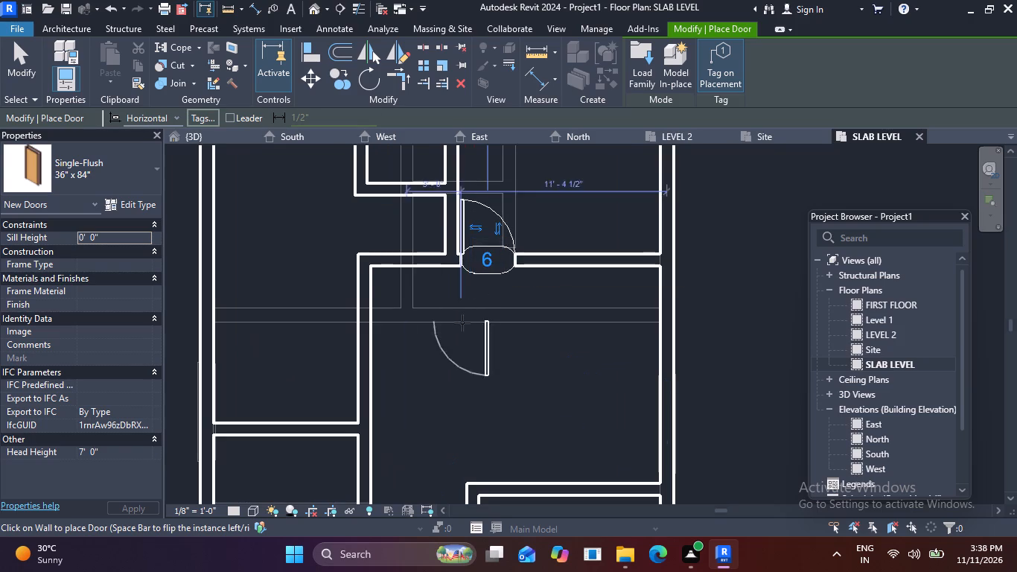
{"action": "scroll", "coordinate": [459, 334], "scroll_direction": "down", "scroll_amount": 1}
{"action": "middle_click_drag", "start_coordinate": [459, 334], "coordinate": [517, 349]}
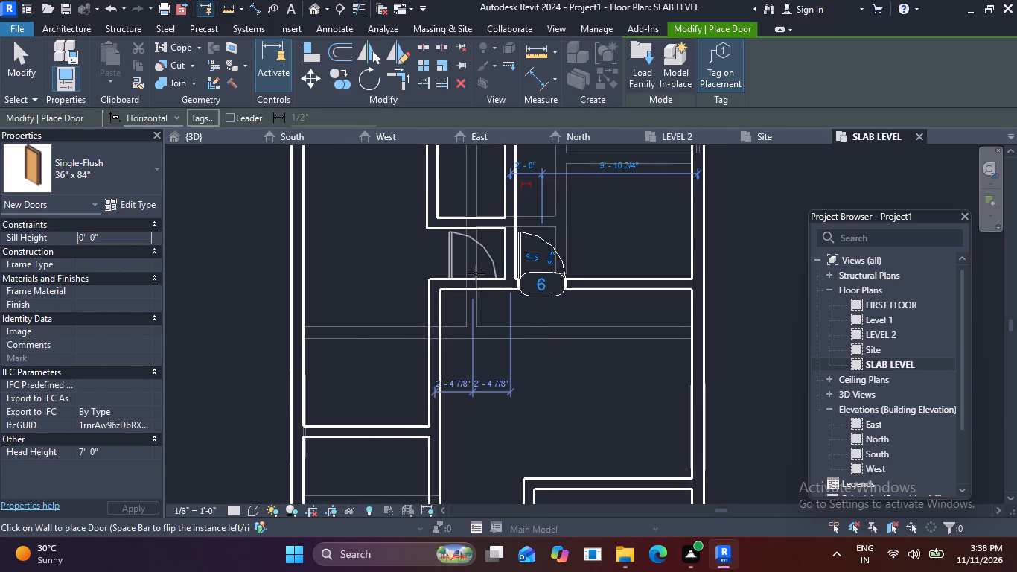
{"action": "key", "text": "space"}
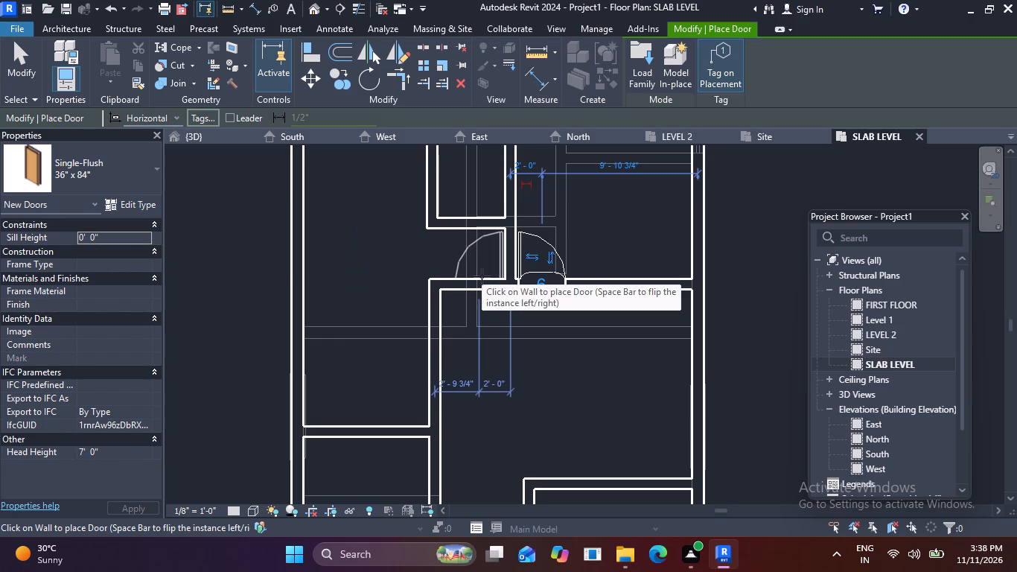
{"action": "left_click", "coordinate": [482, 276]}
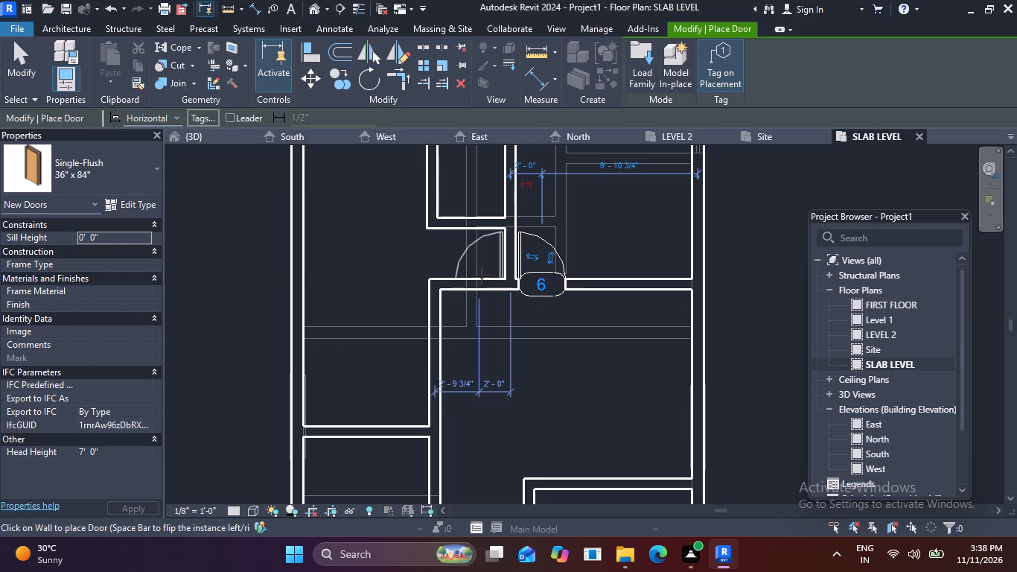
Place a Single-Flush 30" x 84" door in the small north room's south wall, about 2' 0" from its west partition, swinging inward.
{"action": "left_click", "coordinate": [159, 168]}
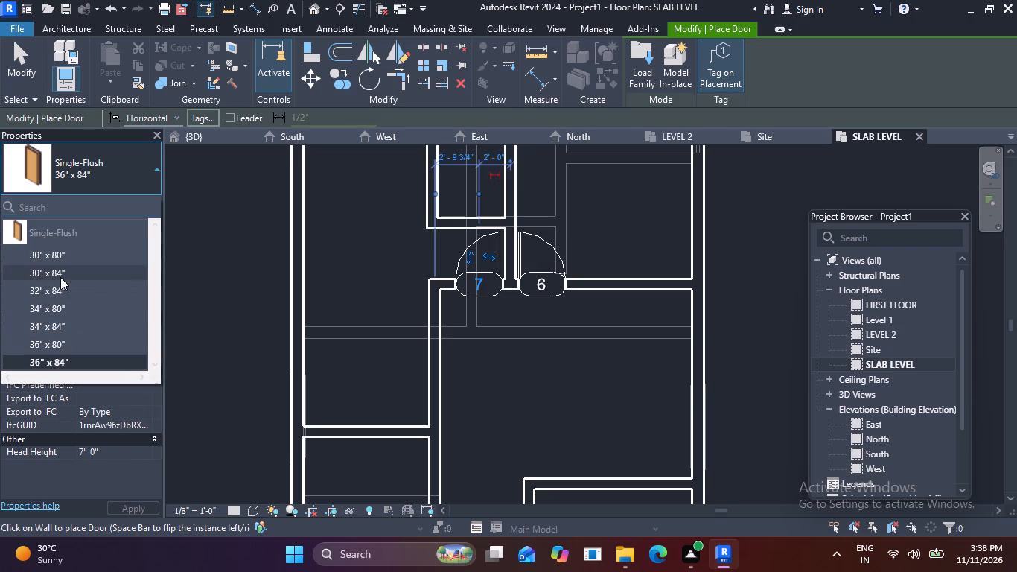
{"action": "left_click", "coordinate": [58, 269]}
{"action": "middle_click_drag", "start_coordinate": [272, 280], "coordinate": [230, 362]}
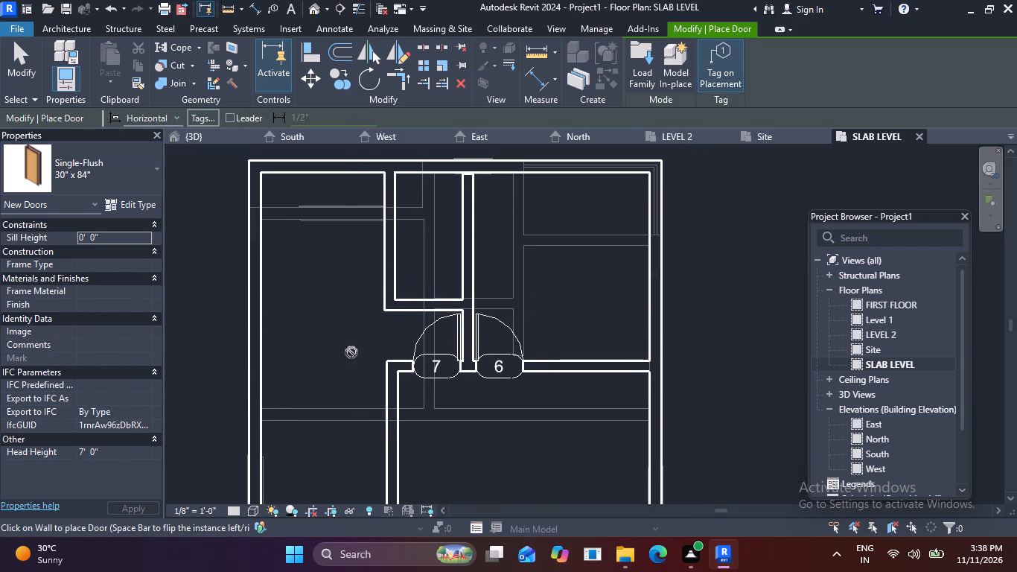
{"action": "scroll", "coordinate": [424, 325], "scroll_direction": "up", "scroll_amount": 2}
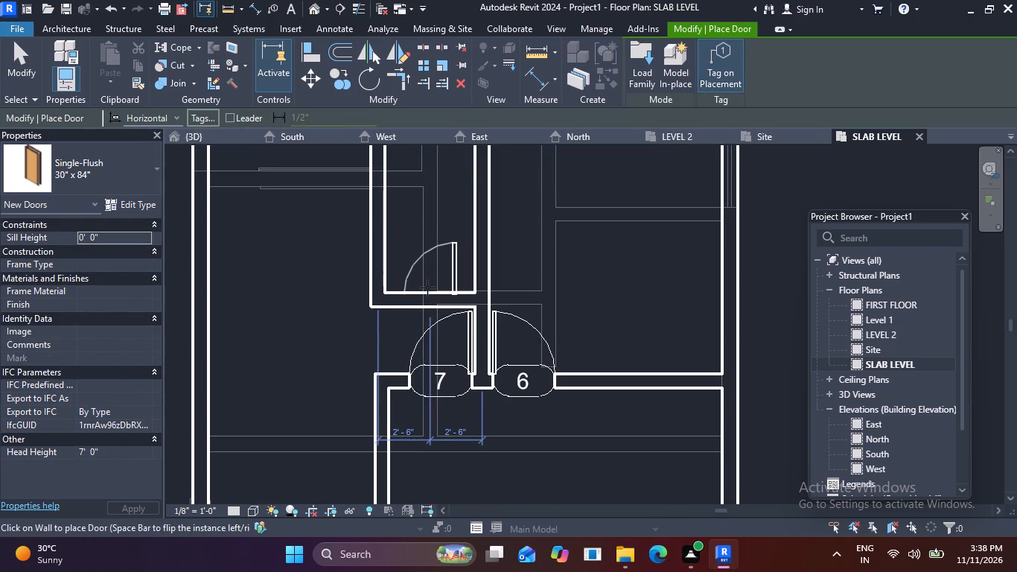
{"action": "key", "text": "space"}
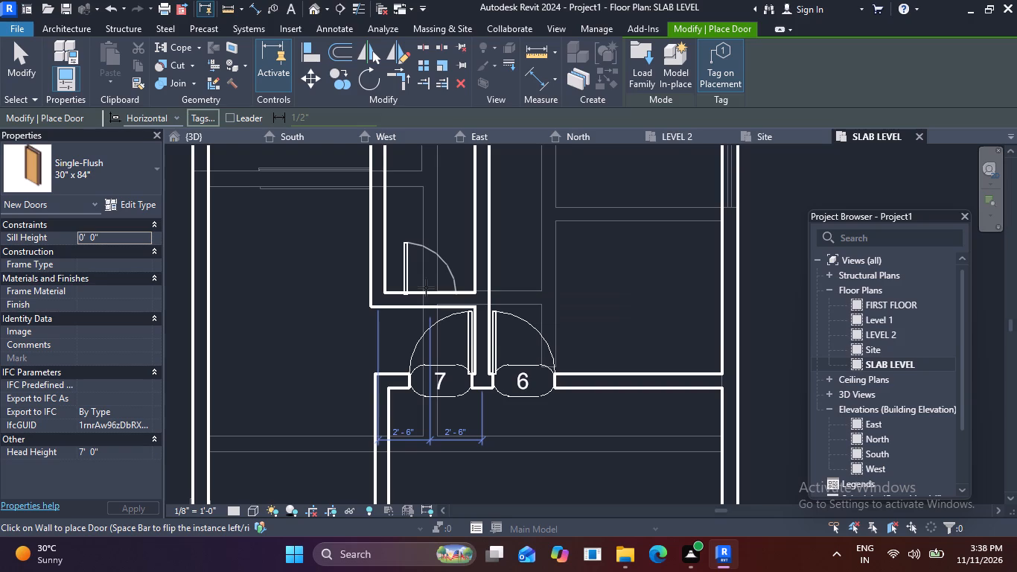
{"action": "left_click", "coordinate": [418, 287]}
Place a 30" x 84" door in the small west room's east wall, about 2' 0" from its south wall, swinging inward.
{"action": "scroll", "coordinate": [550, 255], "scroll_direction": "down", "scroll_amount": 3}
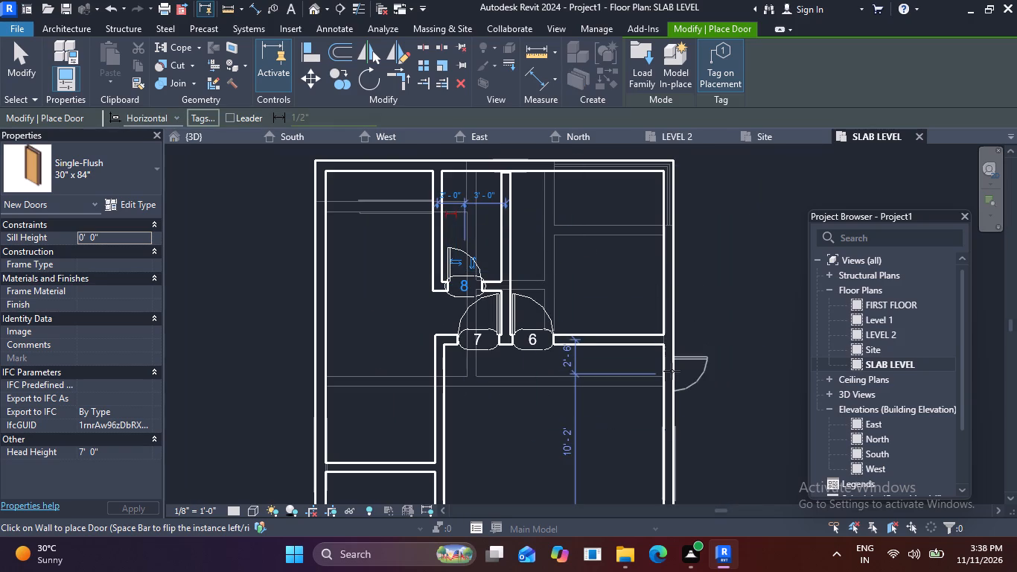
{"action": "middle_click_drag", "start_coordinate": [510, 387], "coordinate": [546, 255]}
{"action": "scroll", "coordinate": [491, 384], "scroll_direction": "up", "scroll_amount": 3}
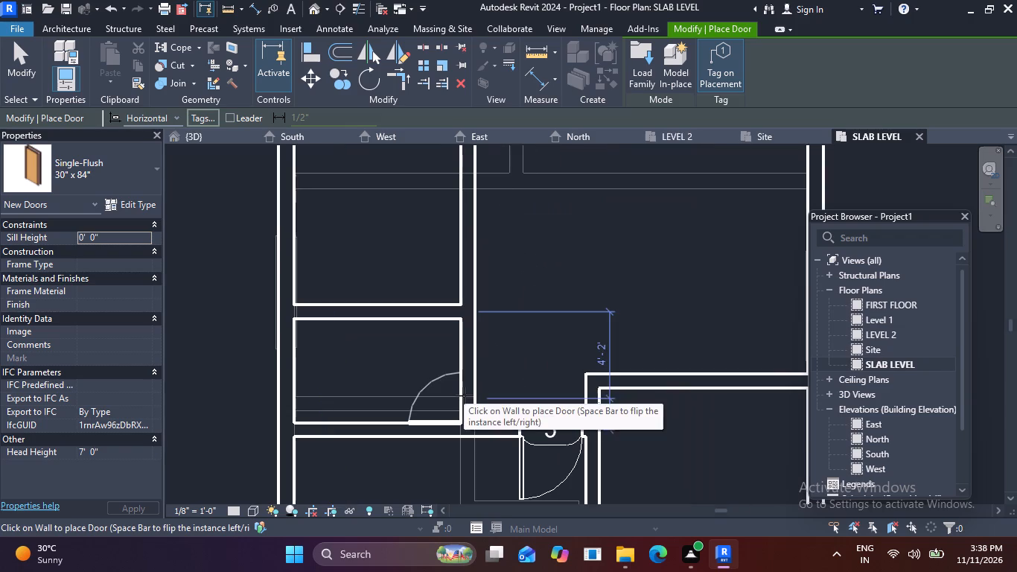
{"action": "left_click", "coordinate": [462, 389]}
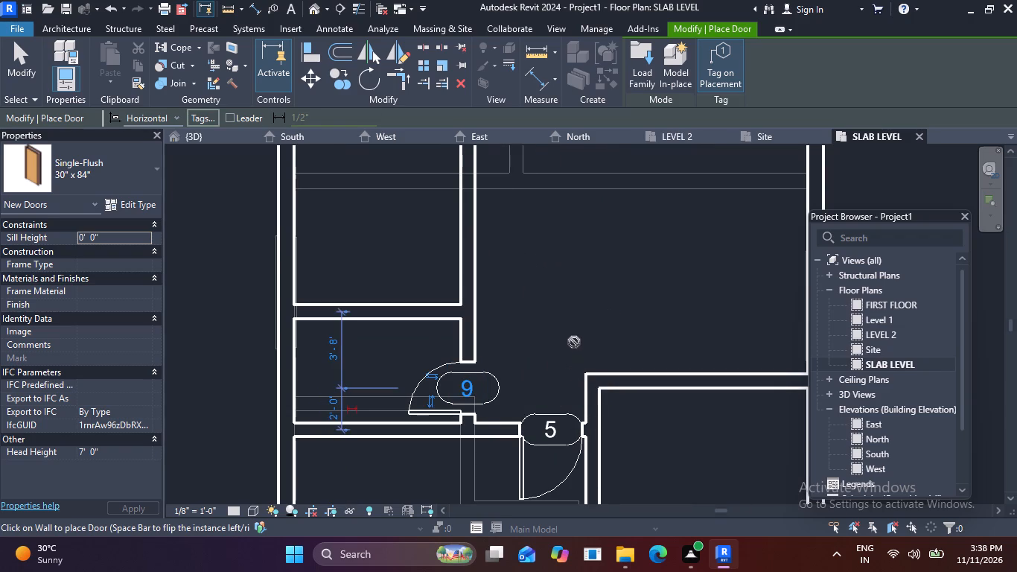
{"action": "scroll", "coordinate": [572, 331], "scroll_direction": "down", "scroll_amount": 4}
{"action": "middle_click_drag", "start_coordinate": [571, 352], "coordinate": [472, 342]}
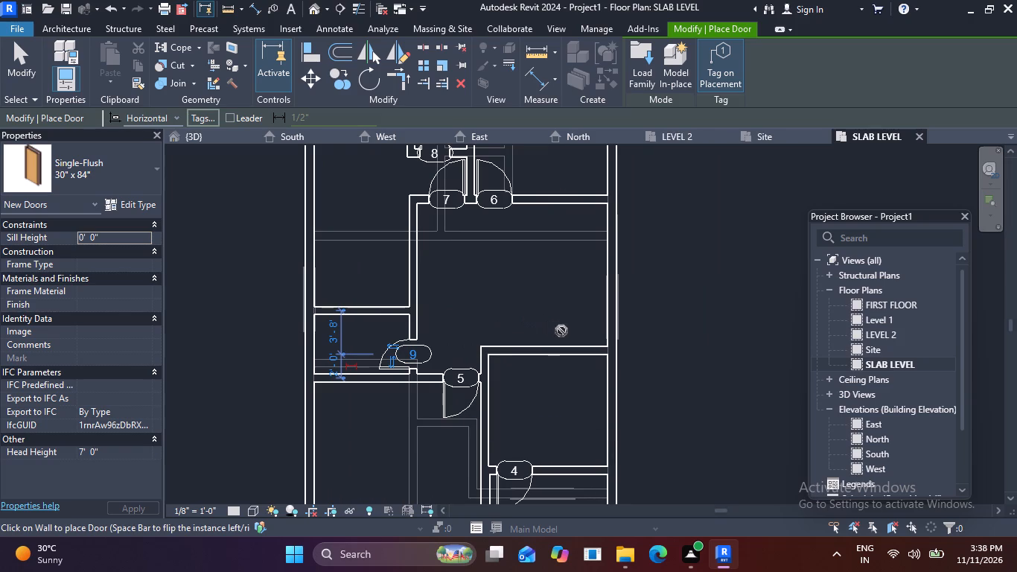
{"action": "key", "text": "Escape"}
{"action": "scroll", "coordinate": [546, 346], "scroll_direction": "down", "scroll_amount": 3}
{"action": "key", "text": "Escape"}
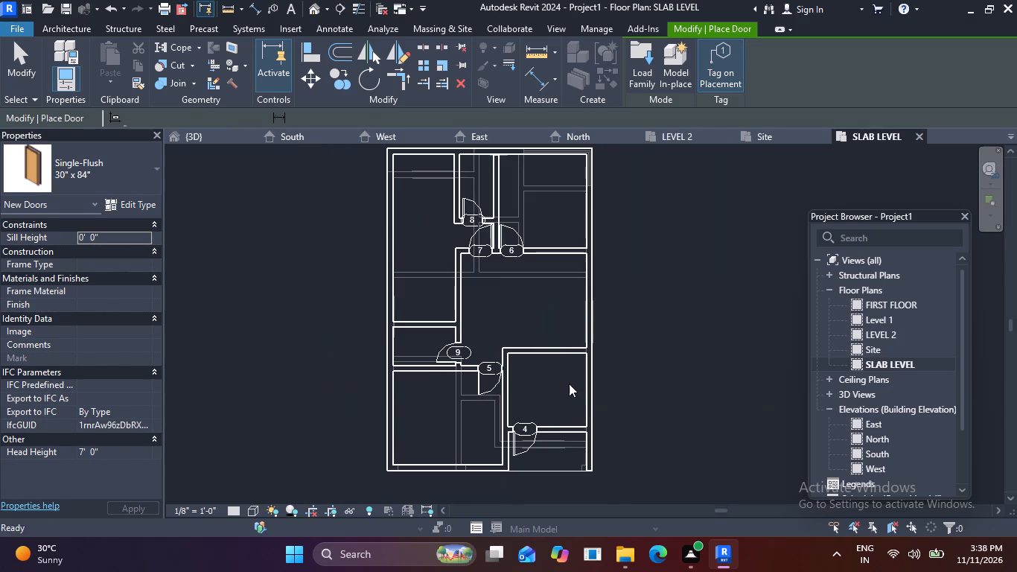
Create a similar 36" x 84" door in the southeast room's north wall, about 2' 6" from its west partition, swinging into the room.
{"action": "middle_click_drag", "start_coordinate": [549, 375], "coordinate": [544, 339]}
{"action": "scroll", "coordinate": [535, 319], "scroll_direction": "up", "scroll_amount": 3}
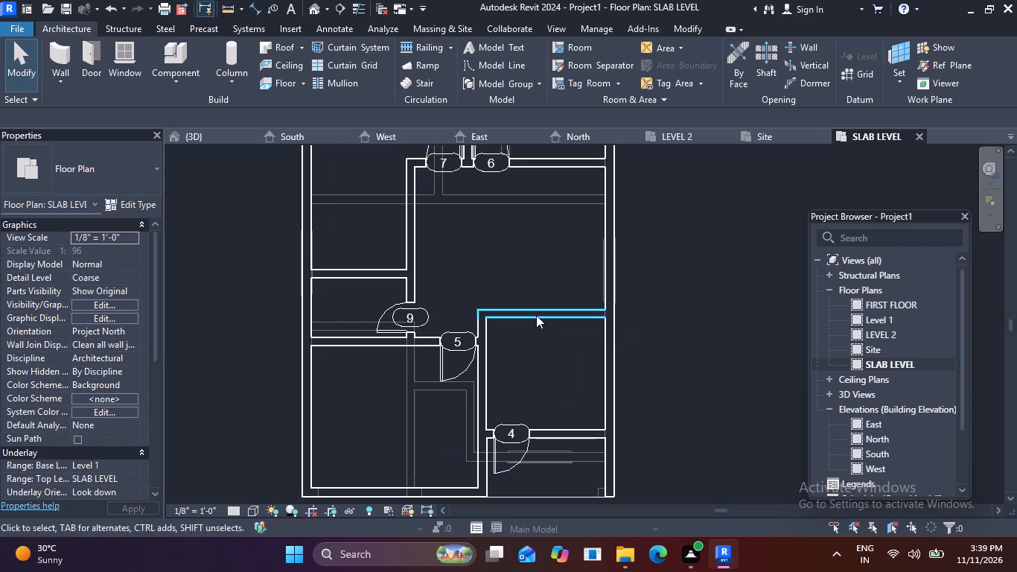
{"action": "left_click", "coordinate": [525, 454]}
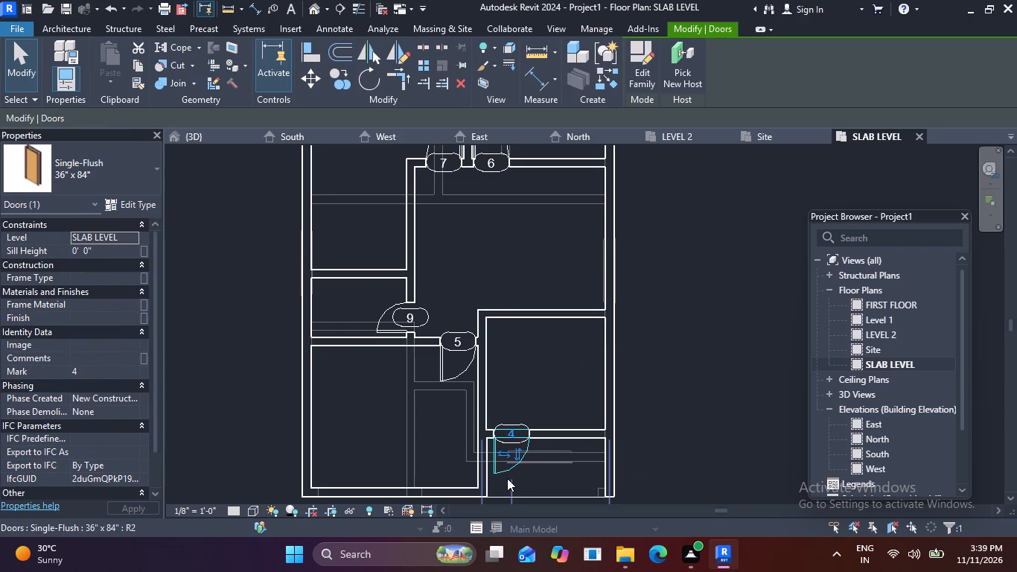
{"action": "type", "text": "CS"}
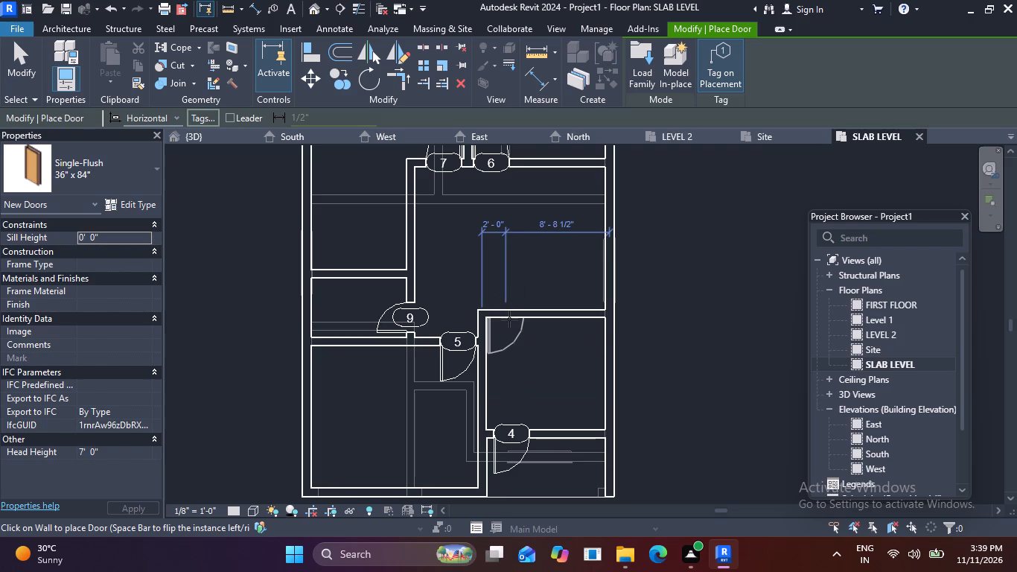
{"action": "left_click", "coordinate": [509, 319]}
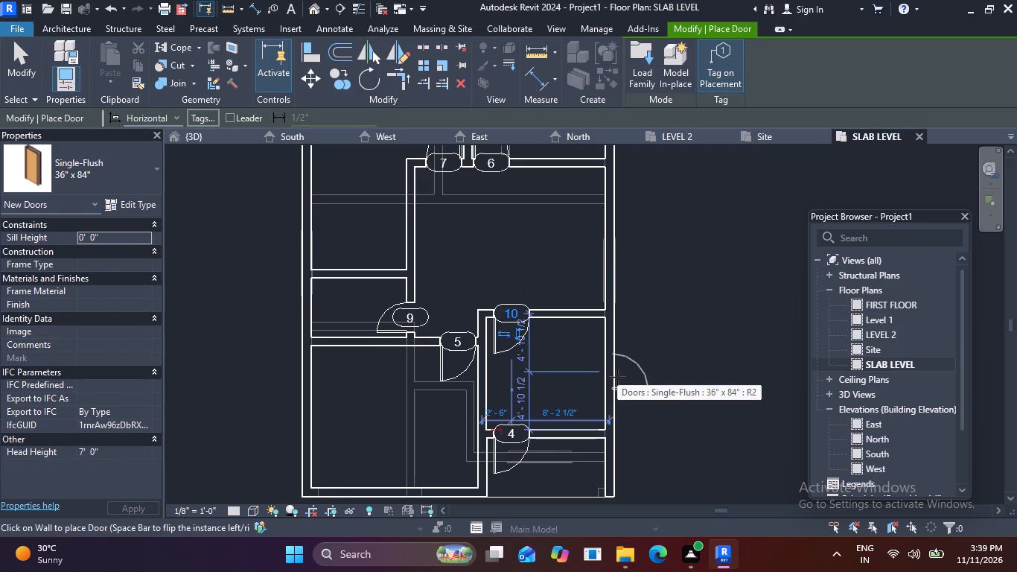
{"action": "key", "text": "Escape"}
{"action": "scroll", "coordinate": [570, 387], "scroll_direction": "down", "scroll_amount": 2}
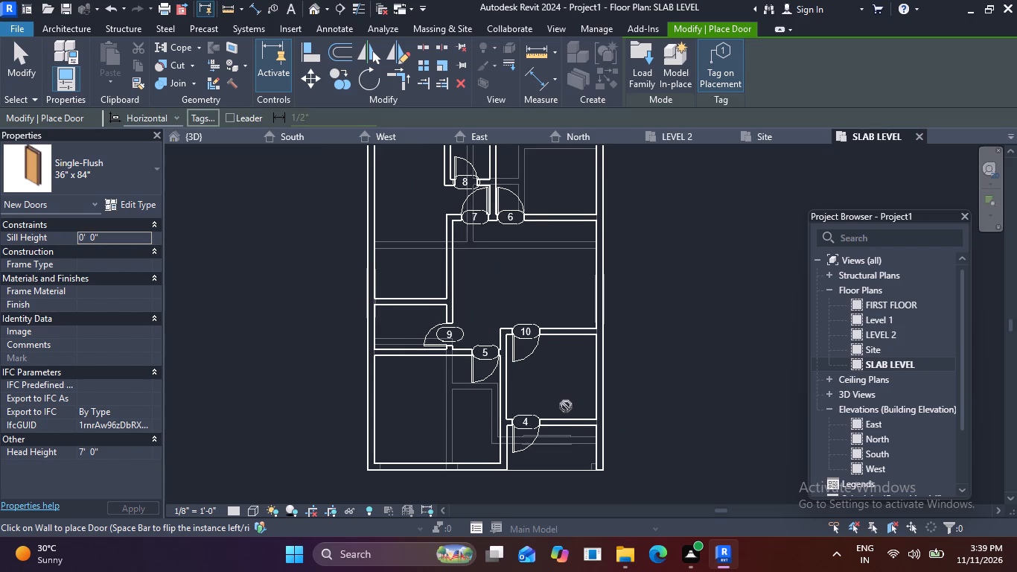
{"action": "middle_click_drag", "start_coordinate": [566, 406], "coordinate": [540, 355]}
{"action": "key", "text": "Escape"}
{"action": "key", "text": "Escape"}
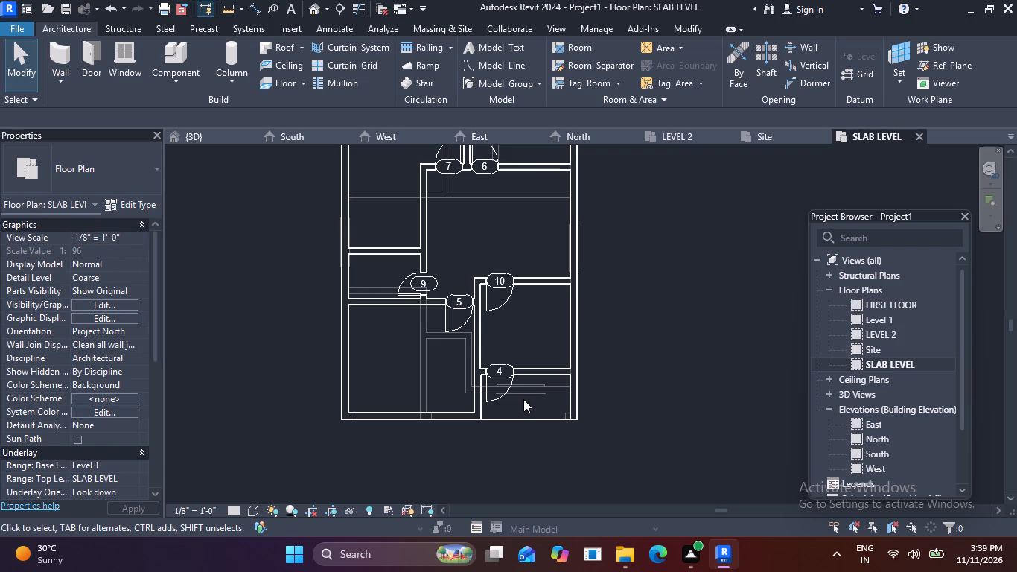
{"action": "key", "text": "Escape"}
Place a Window-Double-Hung 60"X48" in the southeast room's south wall, east of the door and about 3' 6" from the east wall.
{"action": "middle_click_drag", "start_coordinate": [534, 367], "coordinate": [548, 442]}
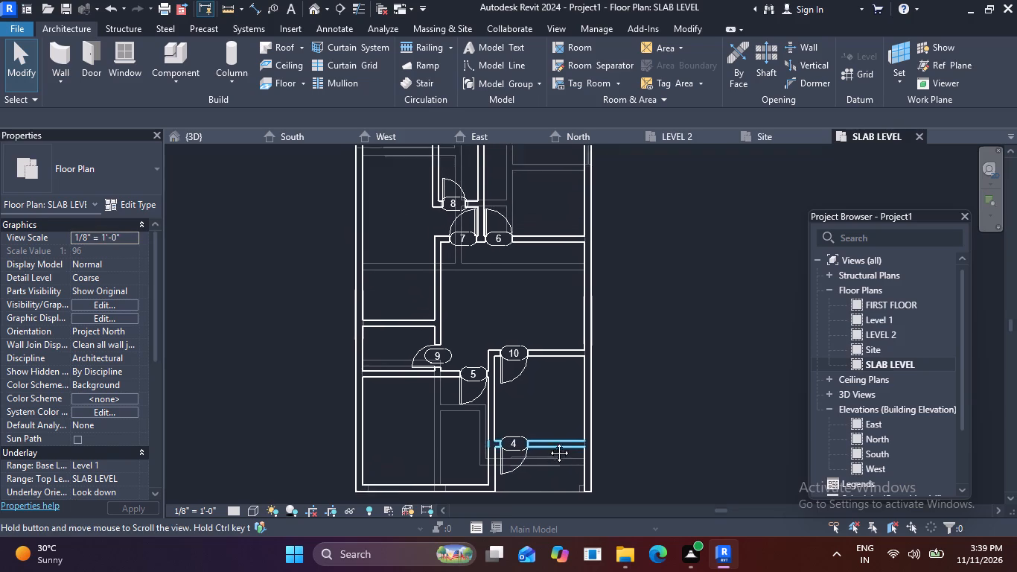
{"action": "middle_click_drag", "start_coordinate": [548, 442], "coordinate": [568, 473]}
{"action": "left_click", "coordinate": [129, 67]}
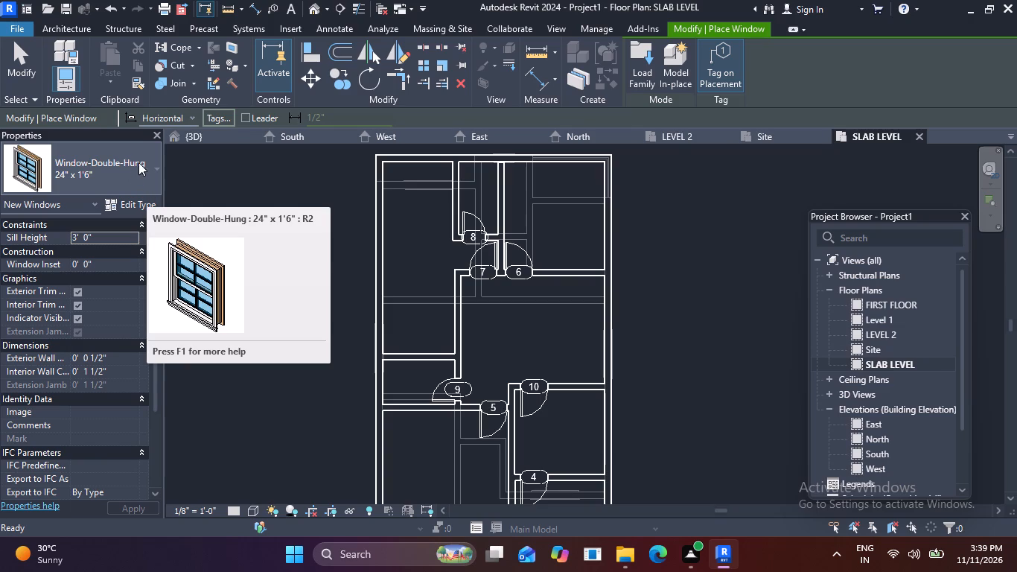
{"action": "left_click", "coordinate": [153, 169]}
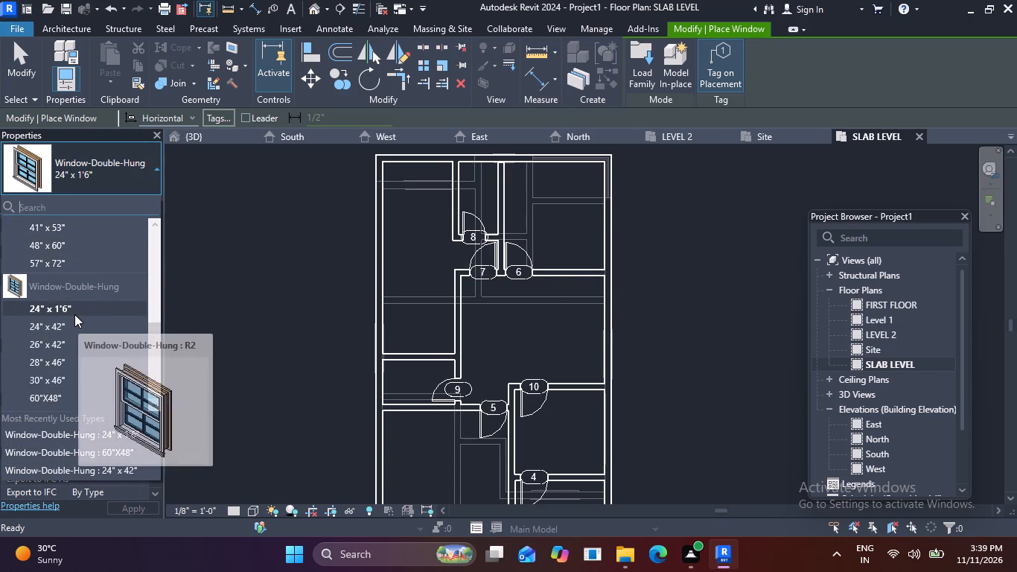
{"action": "left_click", "coordinate": [67, 404]}
{"action": "middle_click_drag", "start_coordinate": [375, 384], "coordinate": [189, 250]}
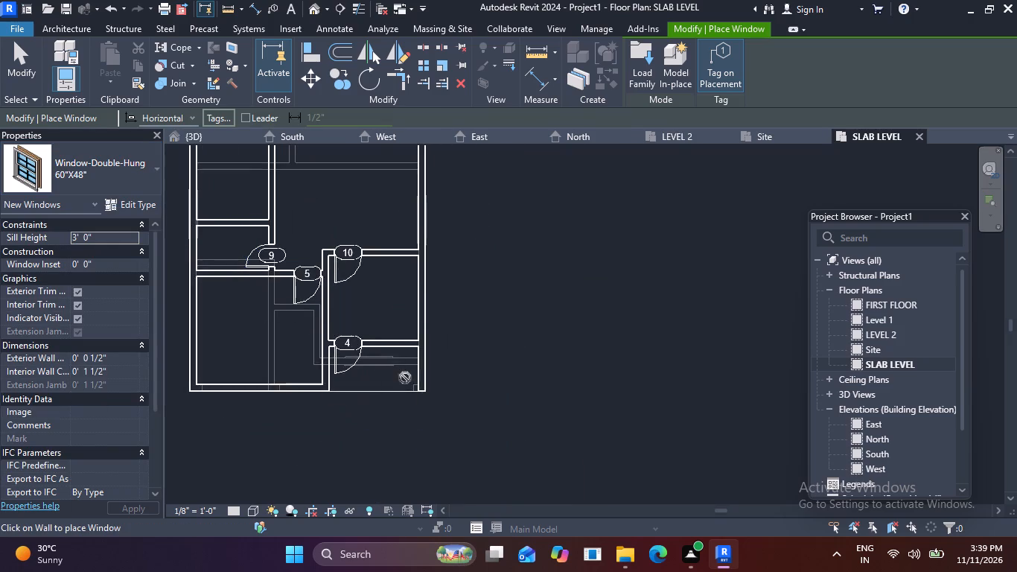
{"action": "scroll", "coordinate": [401, 378], "scroll_direction": "up", "scroll_amount": 5}
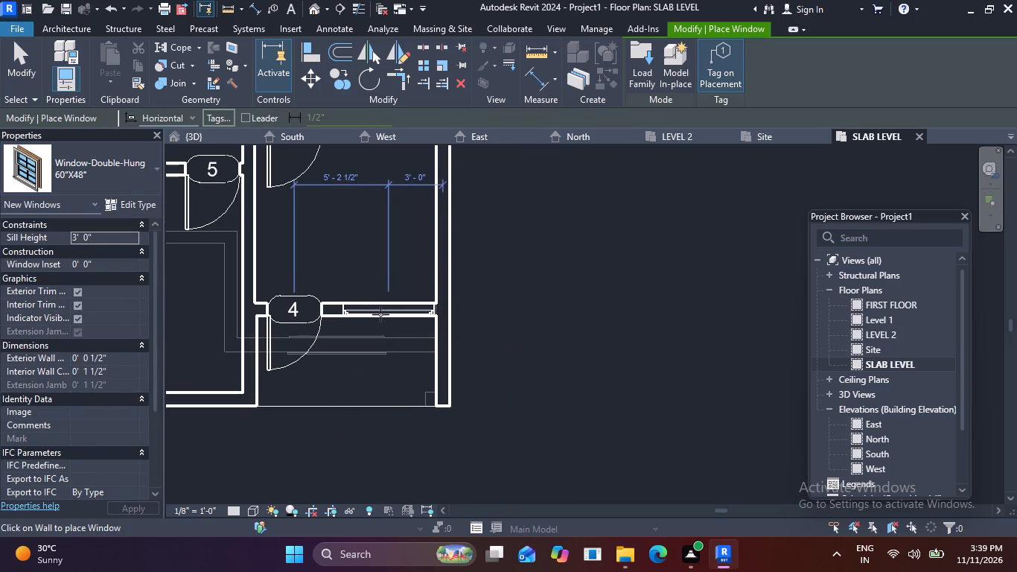
{"action": "left_click", "coordinate": [380, 314]}
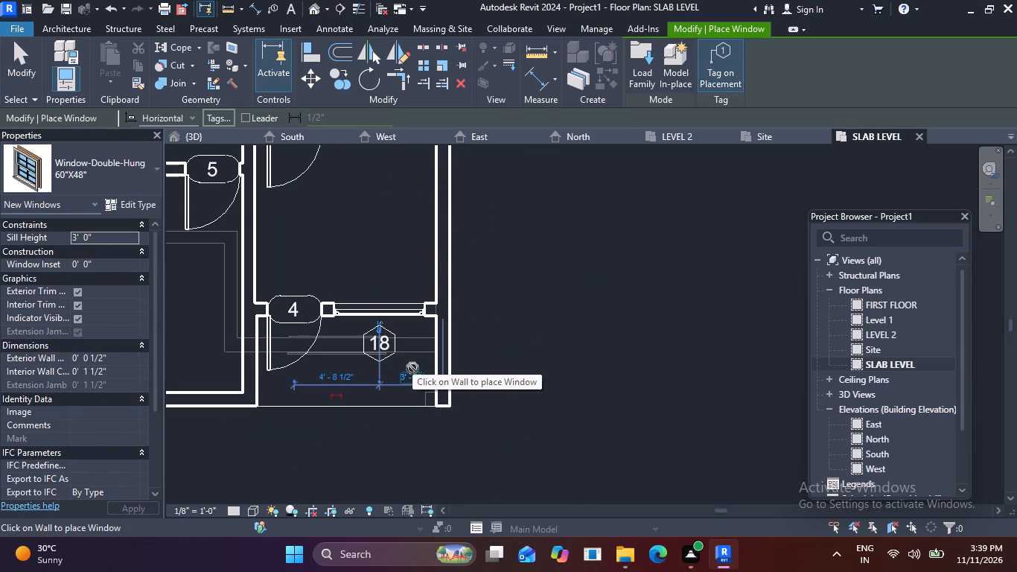
Place another 60"X48" double-hung window centred in the southwest room's south wall, about 7' 4 1/2" from each side wall.
{"action": "scroll", "coordinate": [392, 374], "scroll_direction": "down", "scroll_amount": 2}
{"action": "middle_click_drag", "start_coordinate": [364, 404], "coordinate": [466, 341]}
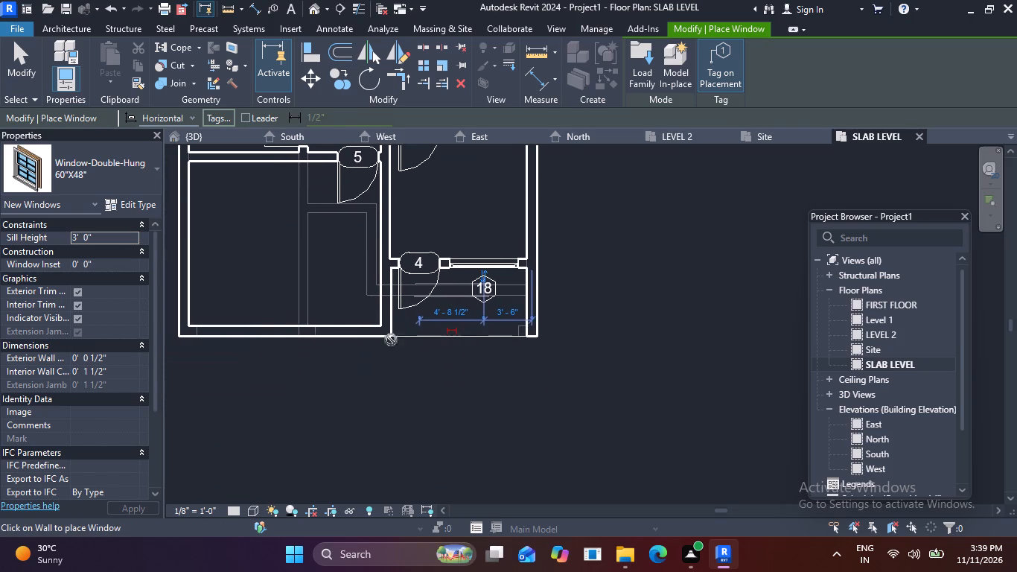
{"action": "left_click", "coordinate": [282, 339]}
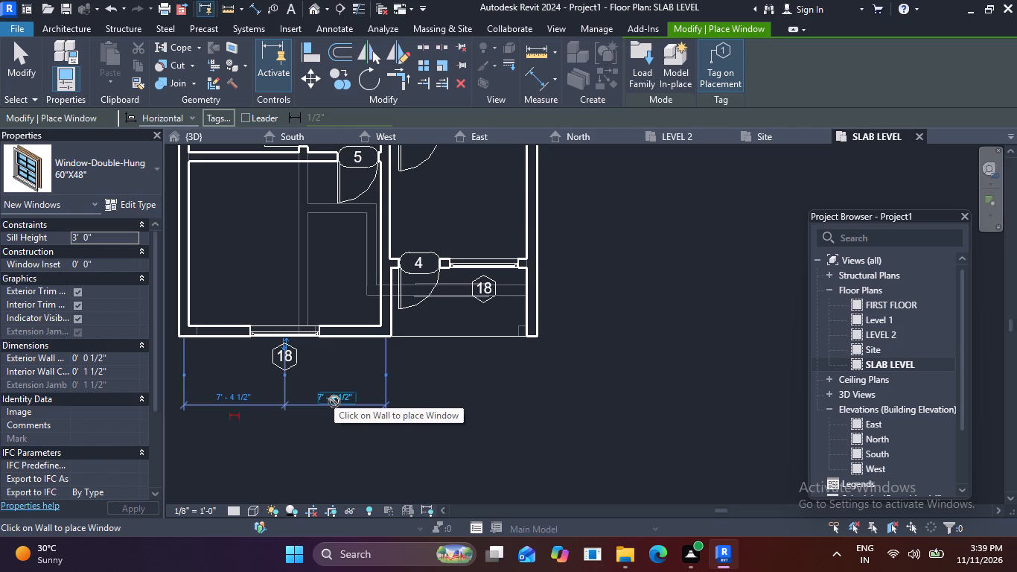
{"action": "scroll", "coordinate": [335, 401], "scroll_direction": "down", "scroll_amount": 3}
{"action": "middle_click_drag", "start_coordinate": [352, 389], "coordinate": [352, 571]}
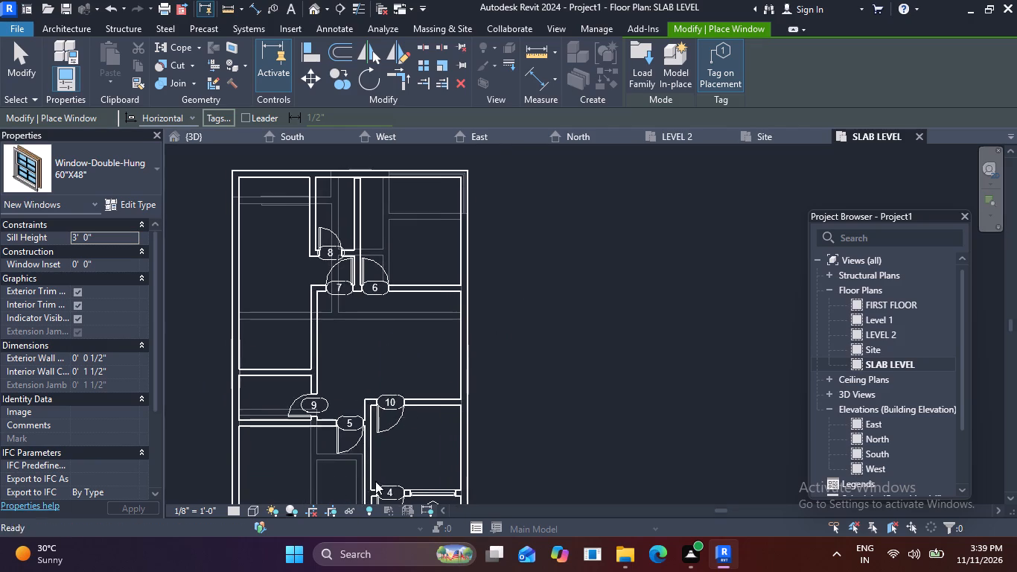
Place a 60"X48" double-hung window in the northeast room's north wall, about 6' 0" from the east wall.
{"action": "middle_click_drag", "start_coordinate": [487, 290], "coordinate": [470, 392]}
{"action": "scroll", "coordinate": [386, 270], "scroll_direction": "up", "scroll_amount": 5}
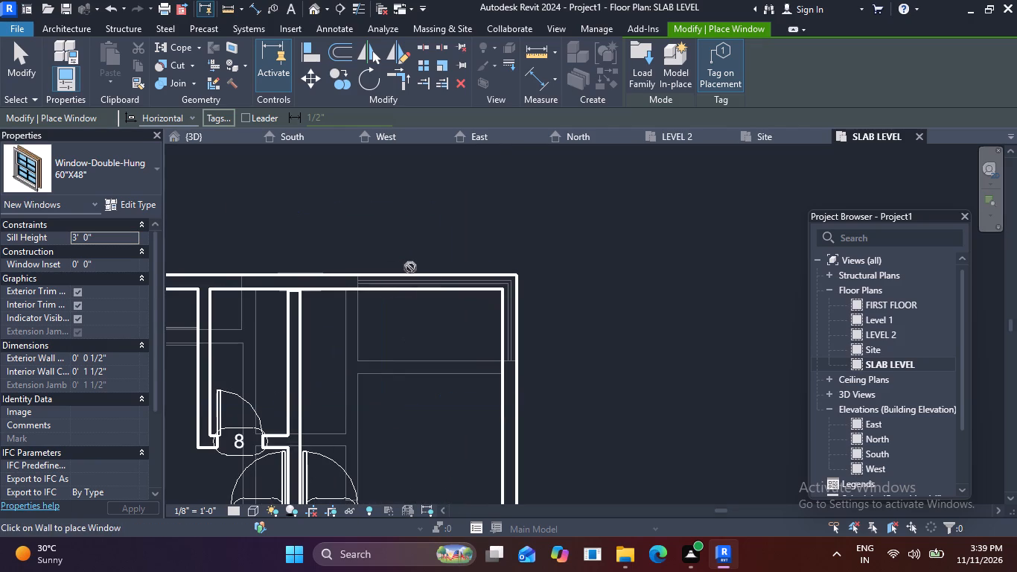
{"action": "left_click", "coordinate": [401, 273]}
{"action": "scroll", "coordinate": [367, 302], "scroll_direction": "down", "scroll_amount": 3}
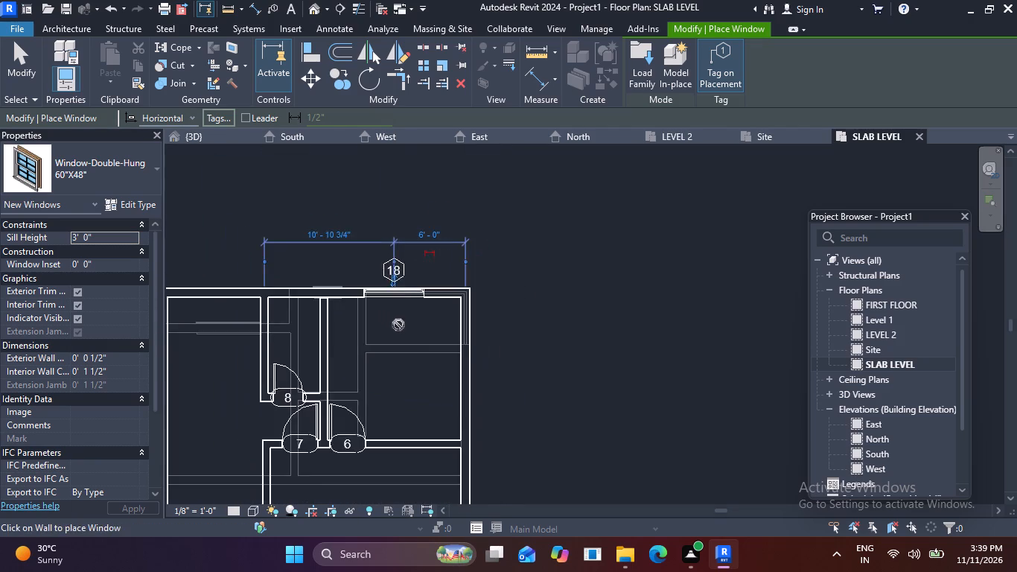
Place a Window-Double-Hung 24" x 1'6" in the small north room's north wall, about 2' 6" from its west partition.
{"action": "middle_click_drag", "start_coordinate": [415, 328], "coordinate": [592, 341]}
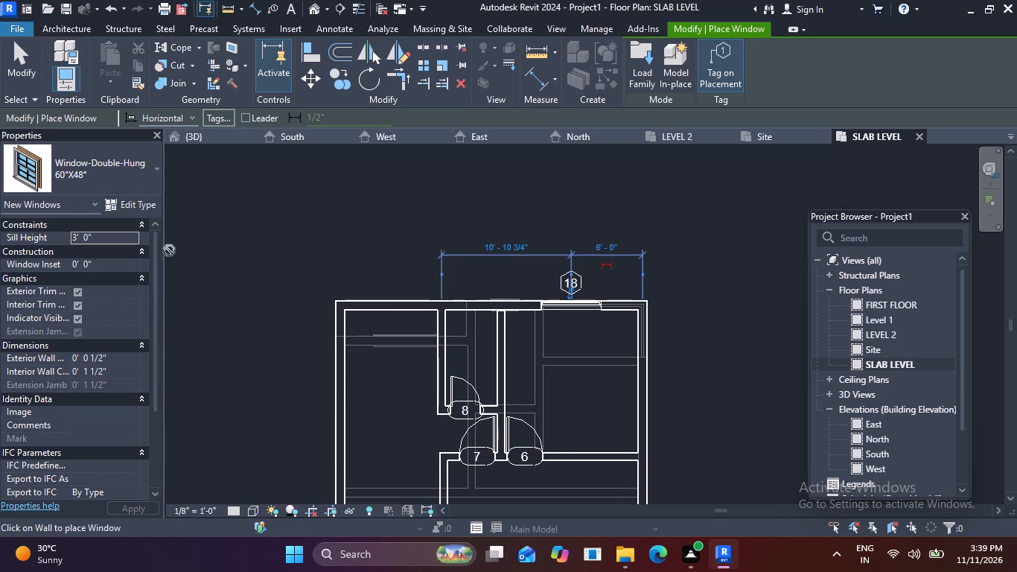
{"action": "left_click", "coordinate": [156, 174]}
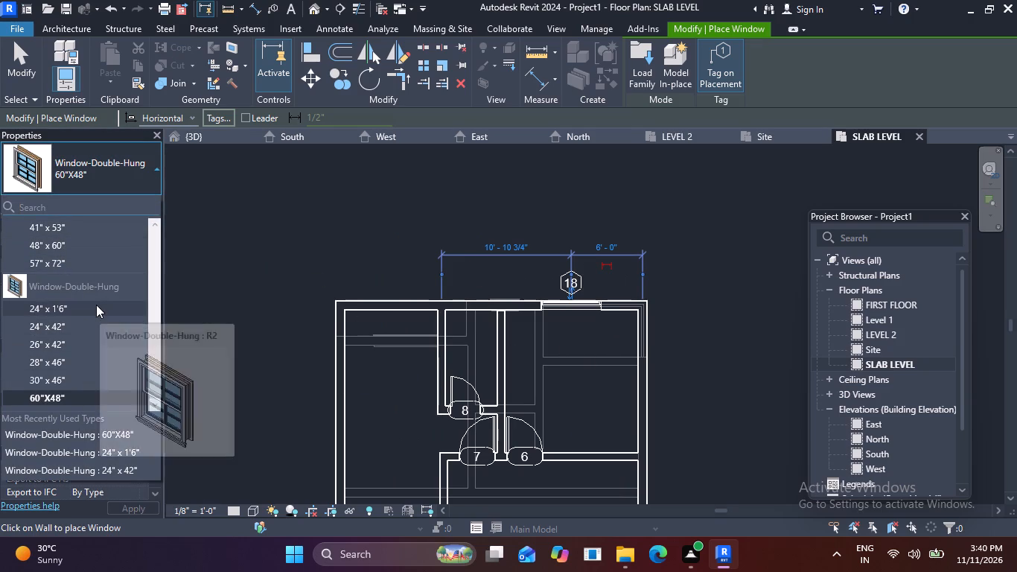
{"action": "left_click", "coordinate": [96, 305]}
{"action": "scroll", "coordinate": [506, 306], "scroll_direction": "up", "scroll_amount": 3}
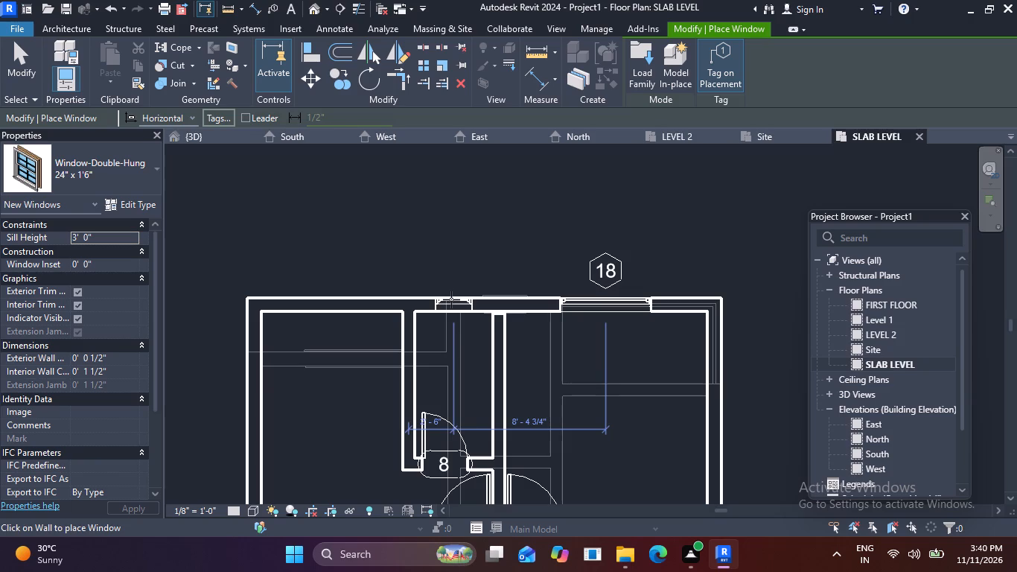
{"action": "left_click", "coordinate": [451, 299]}
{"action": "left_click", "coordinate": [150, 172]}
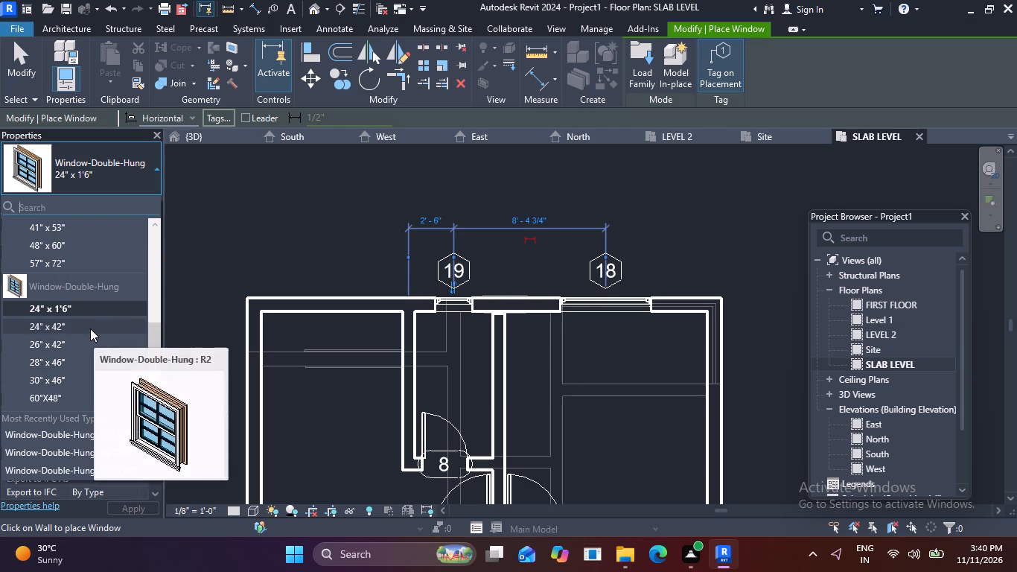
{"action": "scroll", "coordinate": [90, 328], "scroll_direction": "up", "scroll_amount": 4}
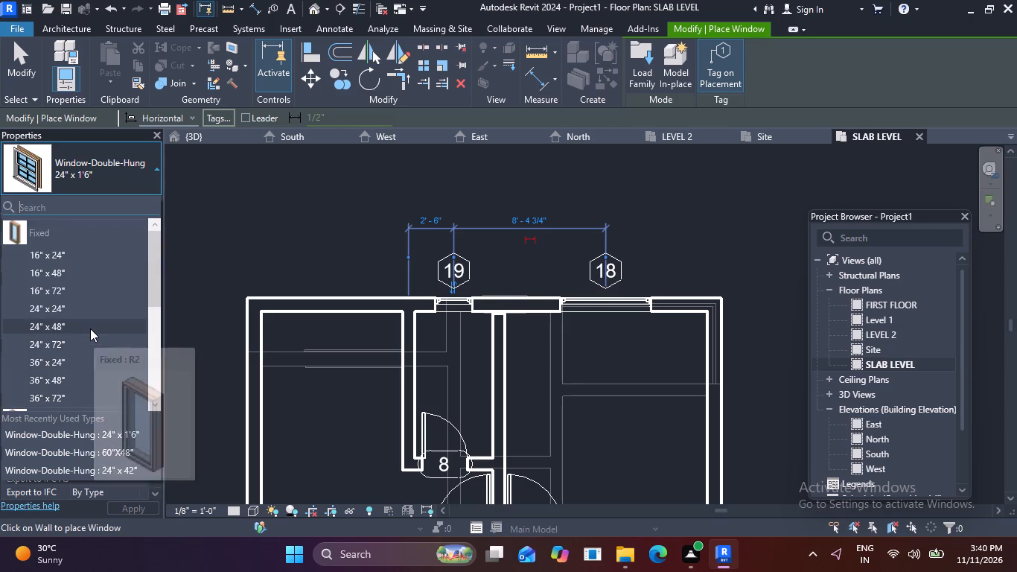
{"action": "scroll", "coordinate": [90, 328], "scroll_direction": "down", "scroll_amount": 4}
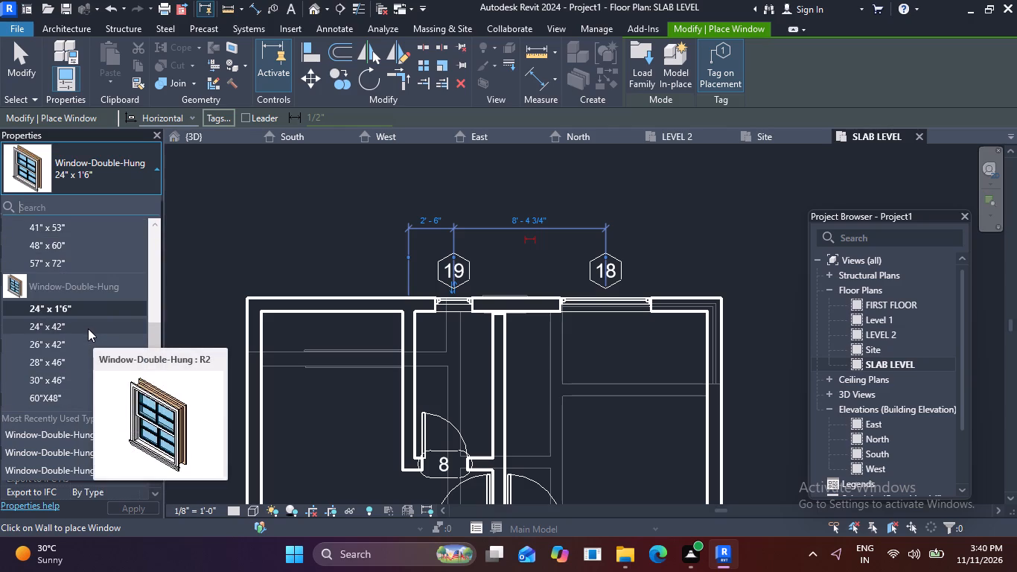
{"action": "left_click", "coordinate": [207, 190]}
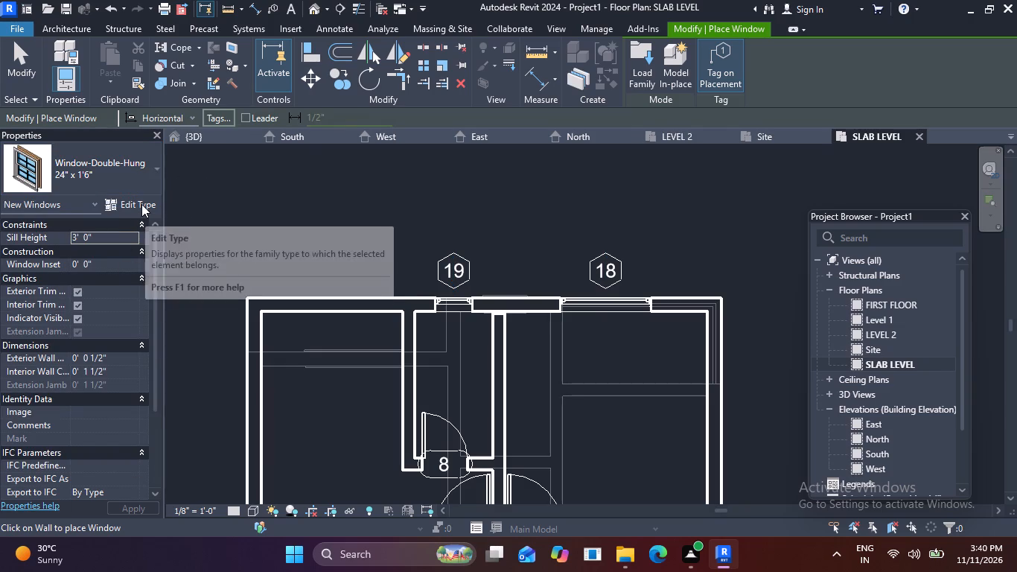
Duplicate the 24" x 1'6" double-hung window type under the name 36" x 1'6" 2.
{"action": "left_click", "coordinate": [141, 204]}
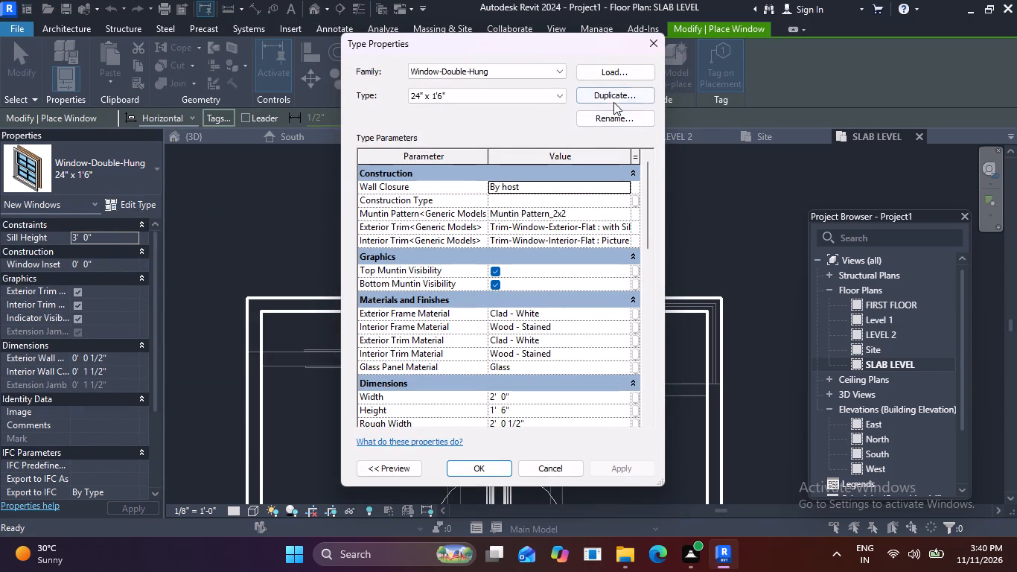
{"action": "left_click", "coordinate": [619, 99]}
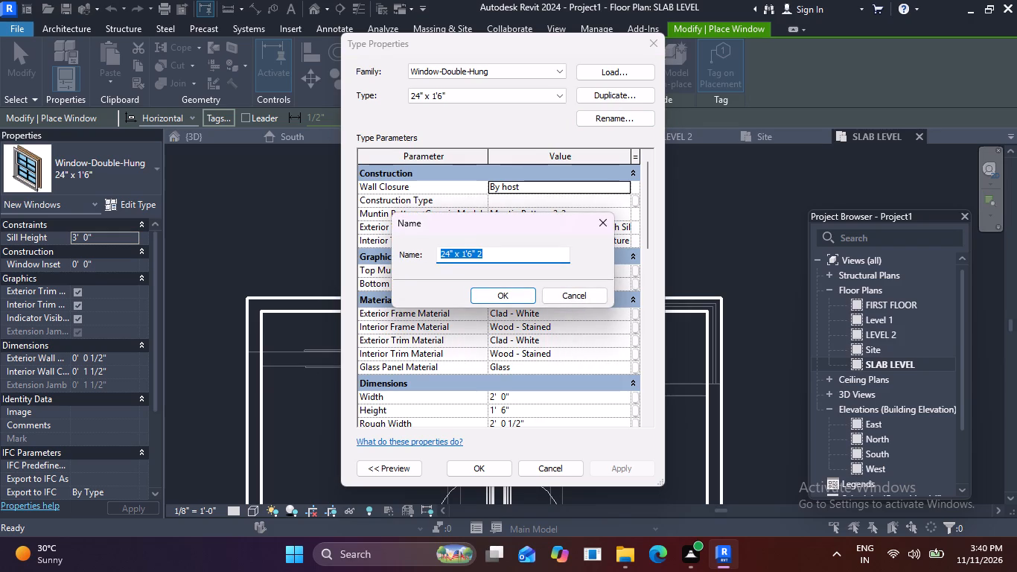
{"action": "left_click", "coordinate": [447, 257]}
{"action": "key", "text": "BackSpace"}
{"action": "key", "text": "BackSpace"}
{"action": "type", "text": "36"}
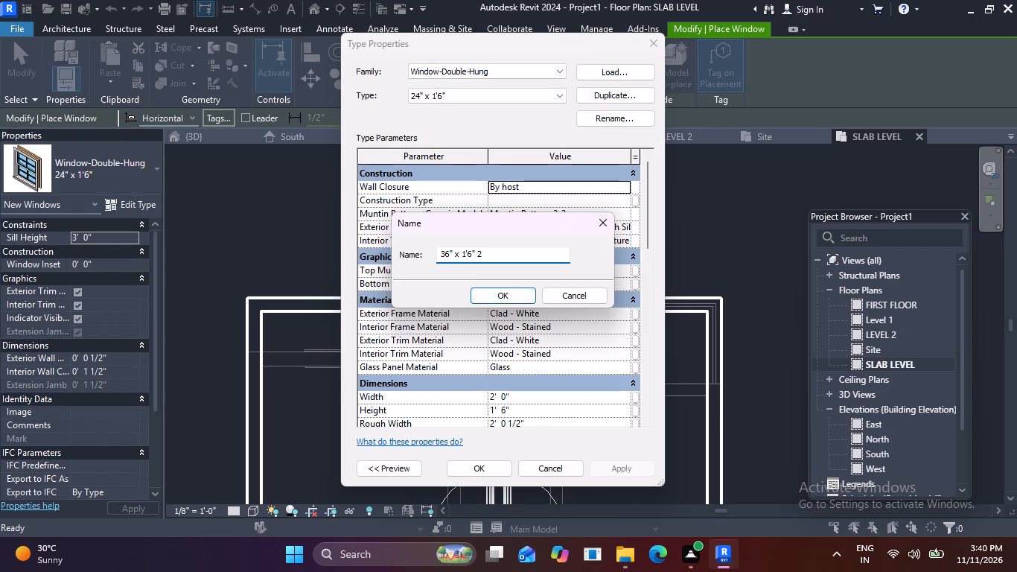
{"action": "left_click", "coordinate": [503, 299]}
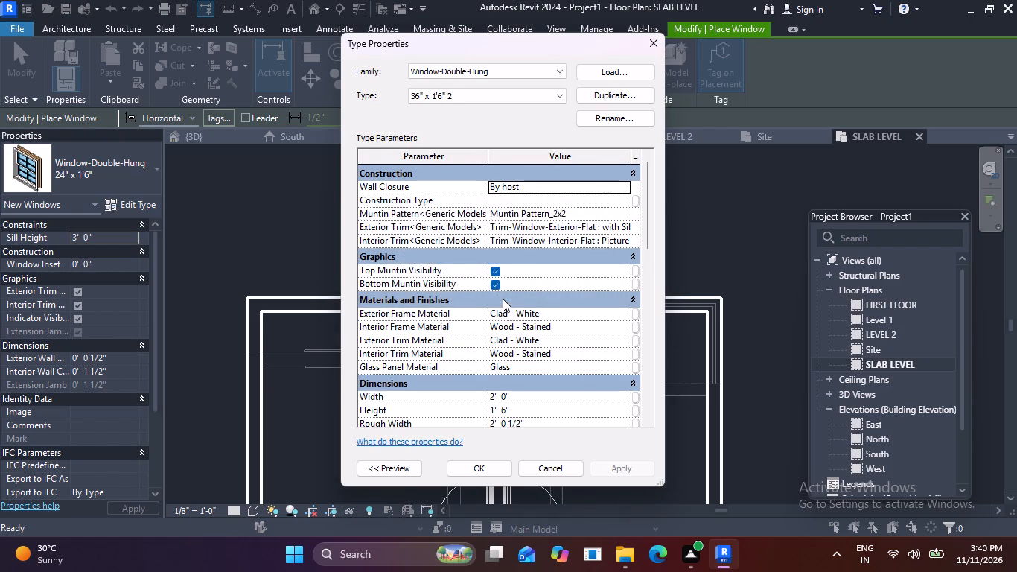
Duplicate the 36" x 1'6" 2 window type under the name 36"X48".
{"action": "left_click", "coordinate": [491, 97]}
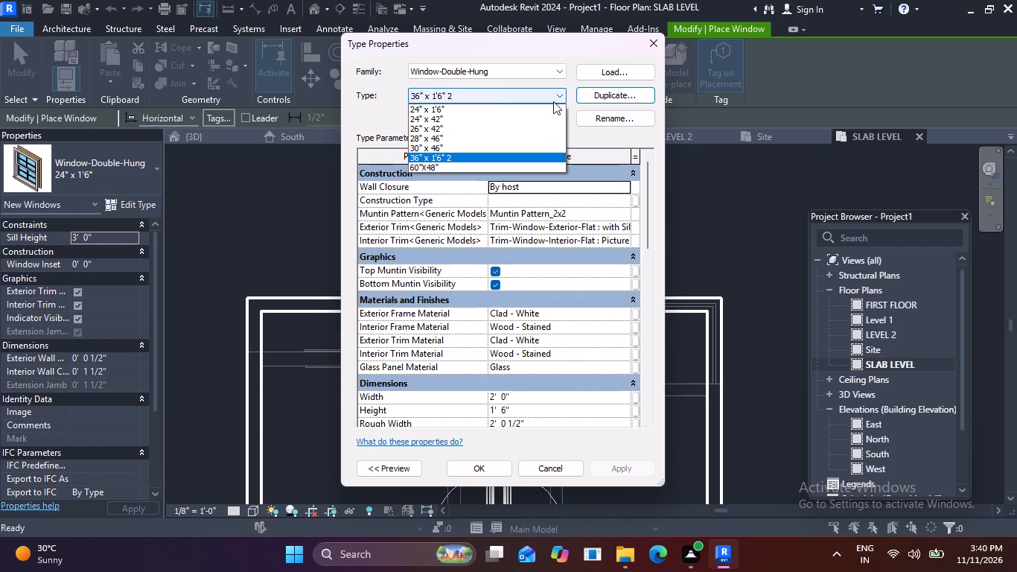
{"action": "key", "text": "Escape"}
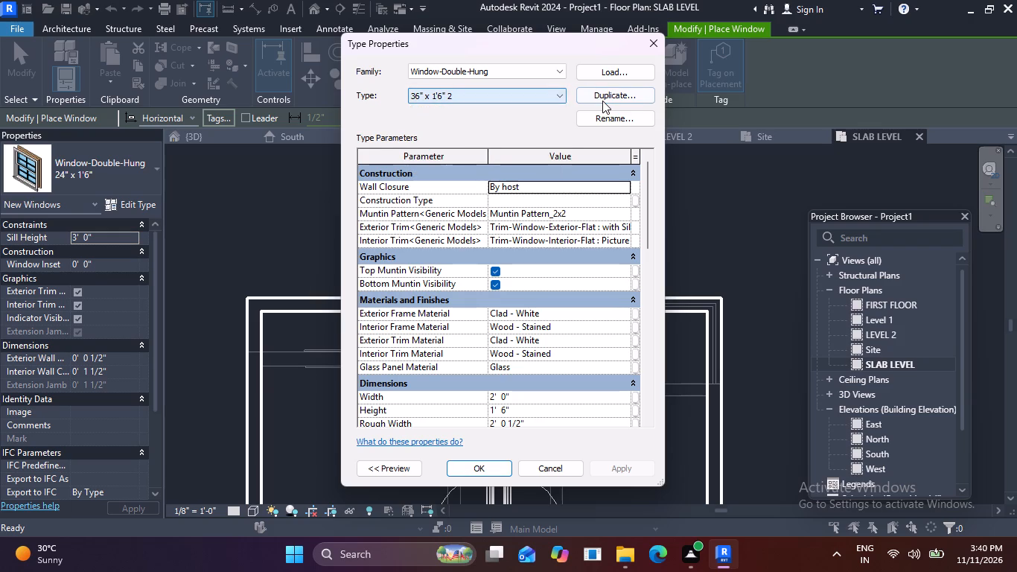
{"action": "left_click", "coordinate": [606, 95]}
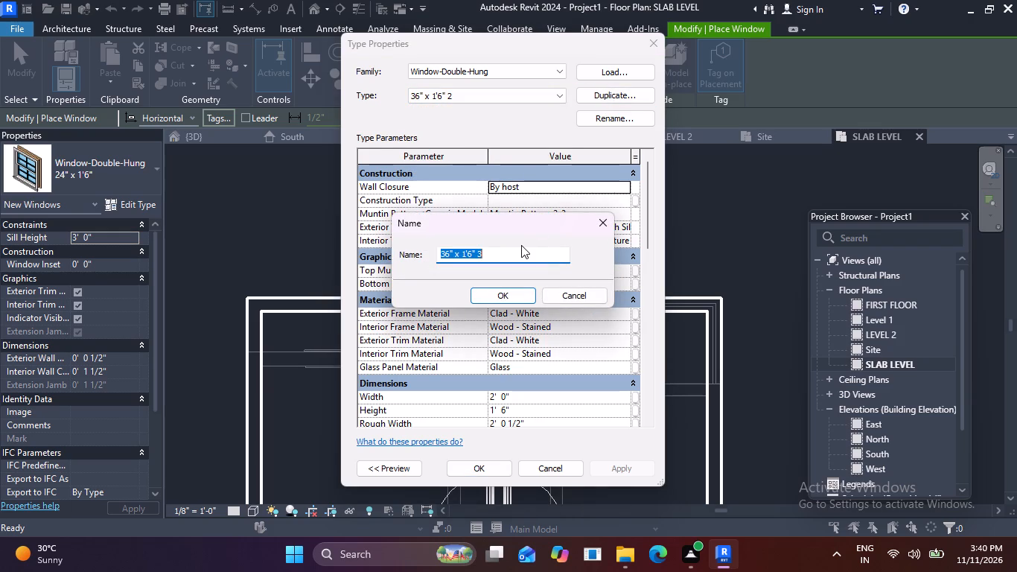
{"action": "key", "text": "BackSpace"}
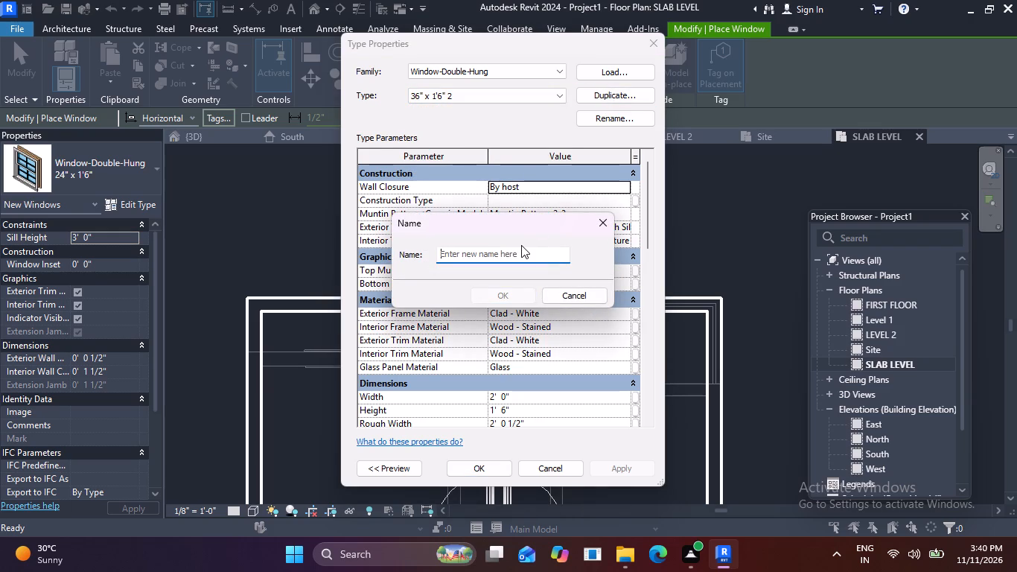
{"action": "type", "text": "26"}
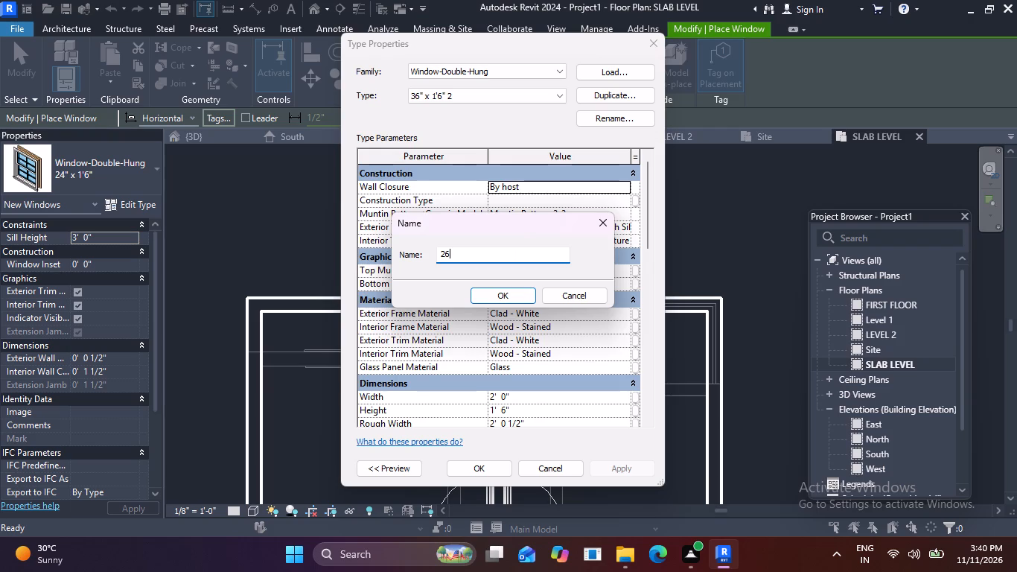
{"action": "key", "text": "shift+quotedbl"}
{"action": "key", "text": "x"}
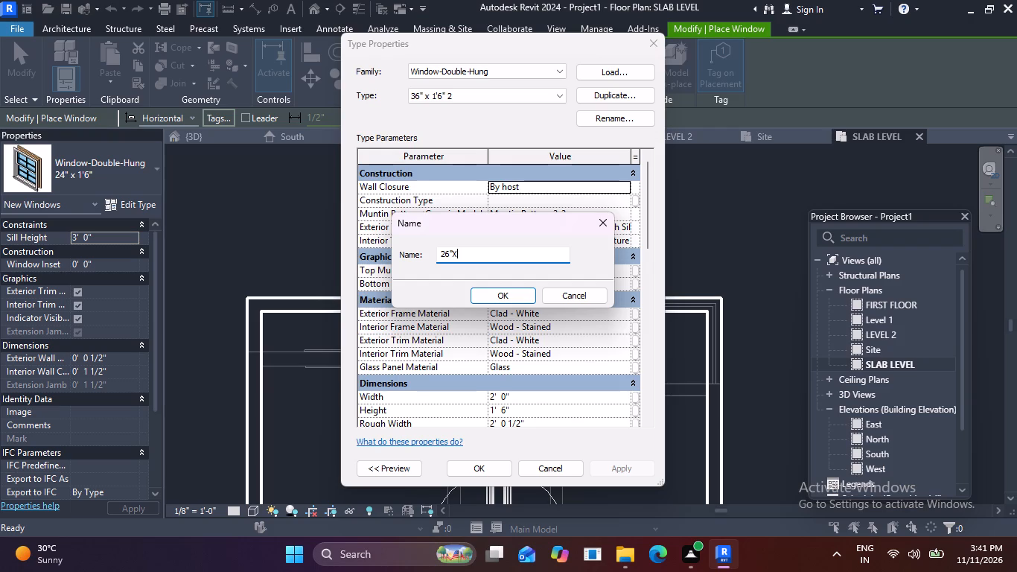
{"action": "key", "text": "BackSpace"}
{"action": "key", "text": "BackSpace"}
{"action": "key", "text": "BackSpace"}
{"action": "key", "text": "BackSpace"}
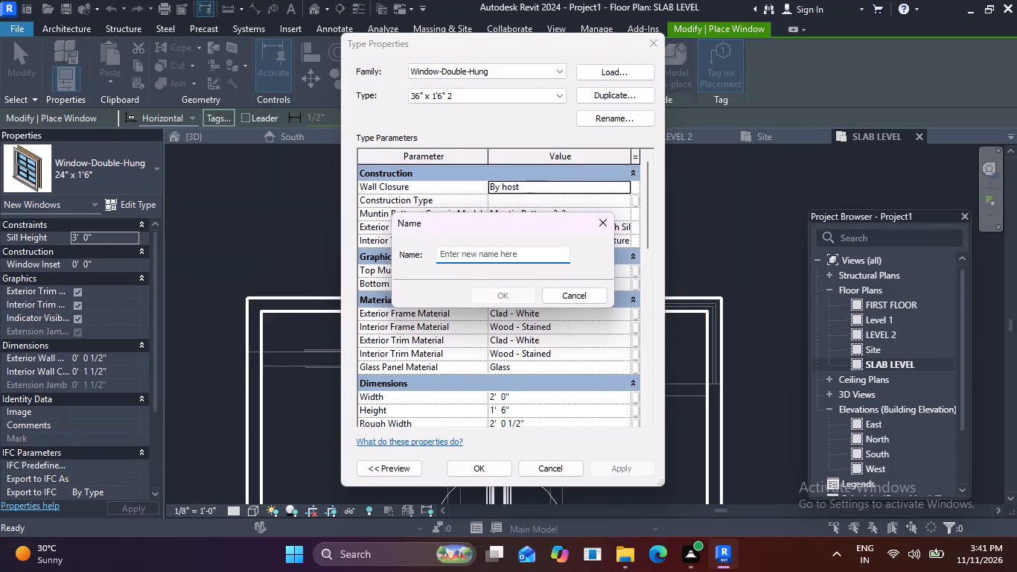
{"action": "type", "text": "36"}
{"action": "key", "text": "x"}
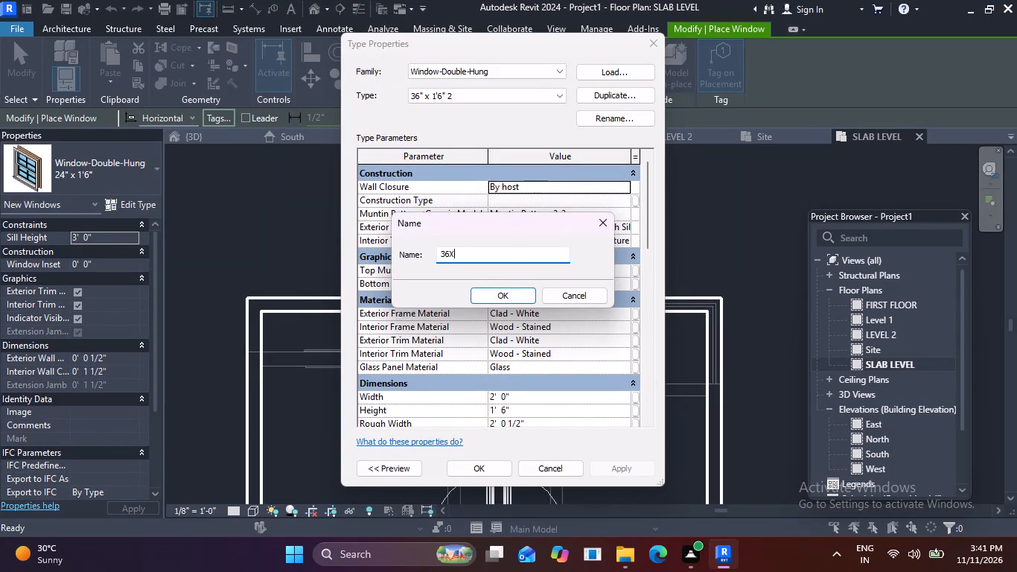
{"action": "key", "text": "BackSpace"}
{"action": "key", "text": "shift+quotedbl"}
{"action": "key", "text": "x"}
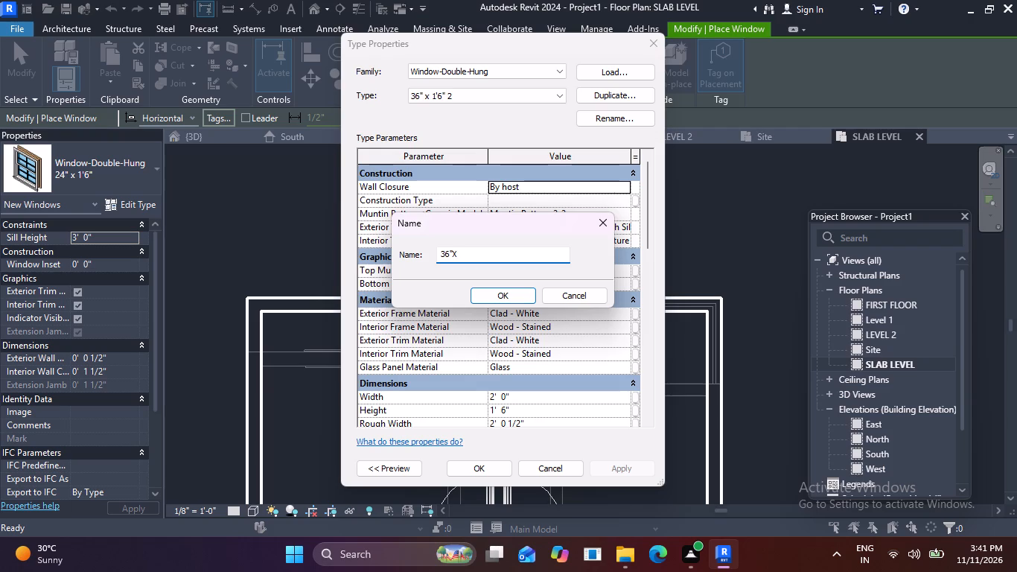
{"action": "type", "text": "48"}
{"action": "key", "text": "shift+quotedbl"}
{"action": "left_click", "coordinate": [492, 296]}
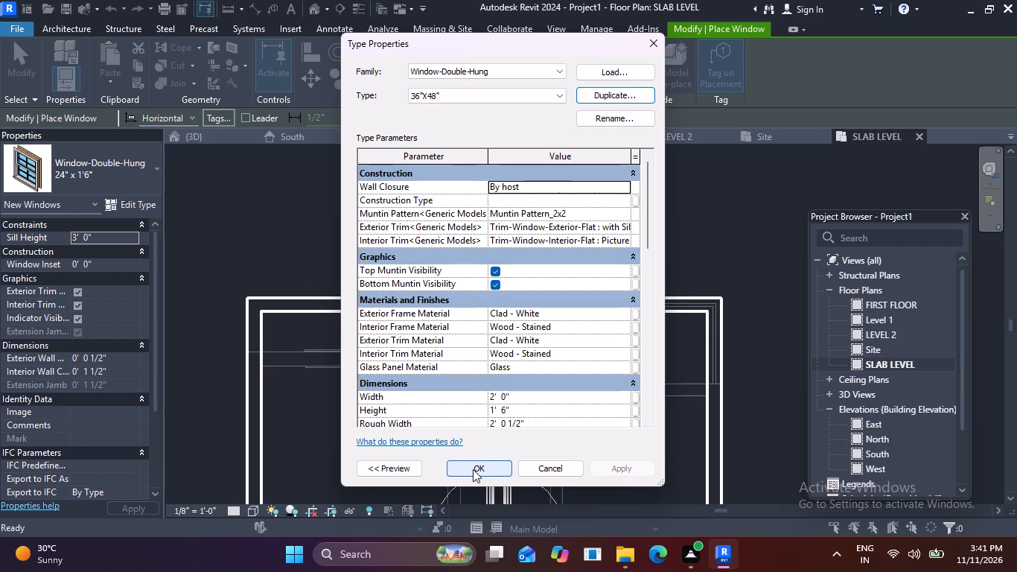
Set the 36"X48" window type's width to 3' and its height to 4'.
{"action": "scroll", "coordinate": [524, 396], "scroll_direction": "down", "scroll_amount": 2}
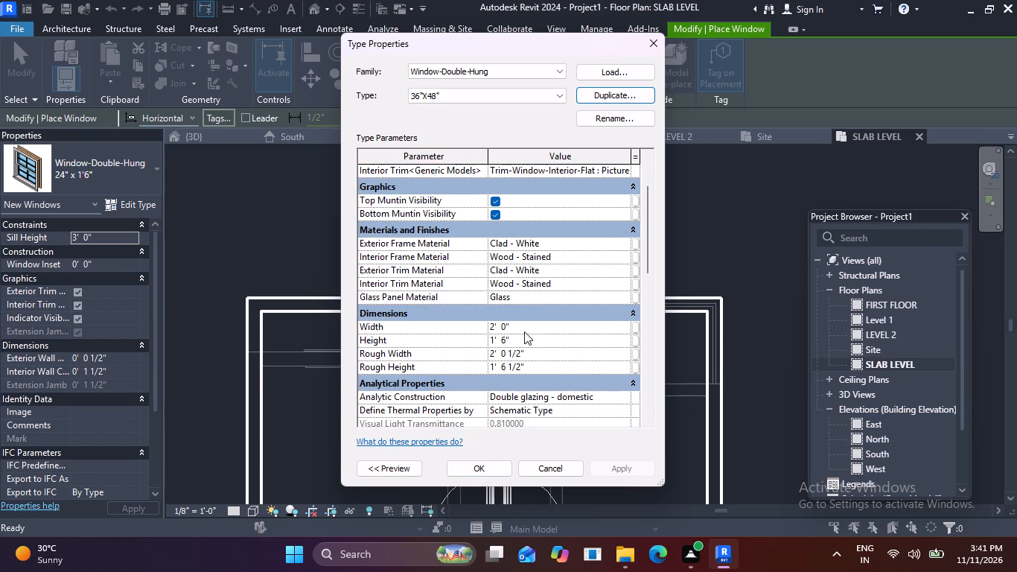
{"action": "left_click", "coordinate": [524, 331]}
{"action": "key", "text": "BackSpace"}
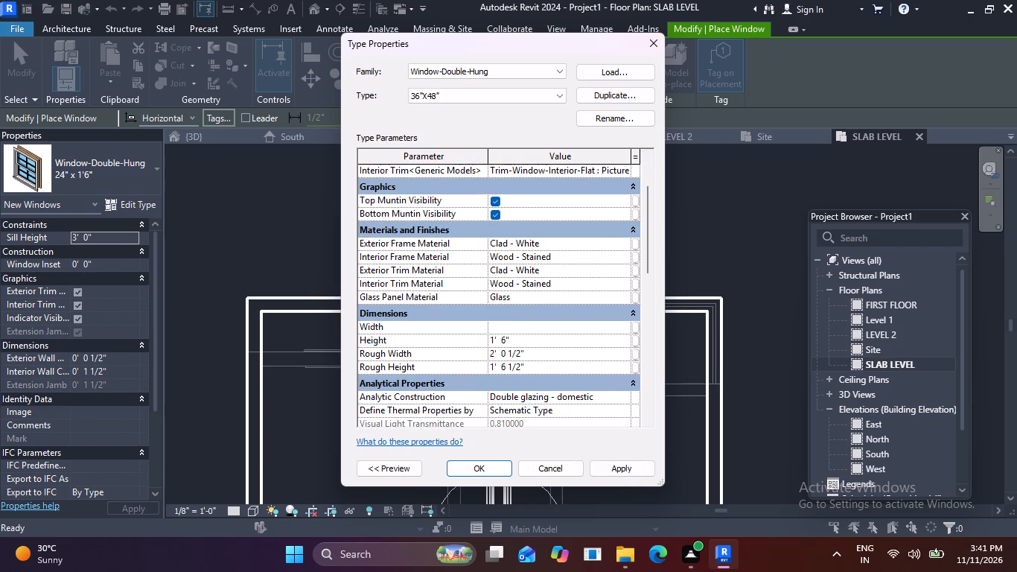
{"action": "type", "text": "3'"}
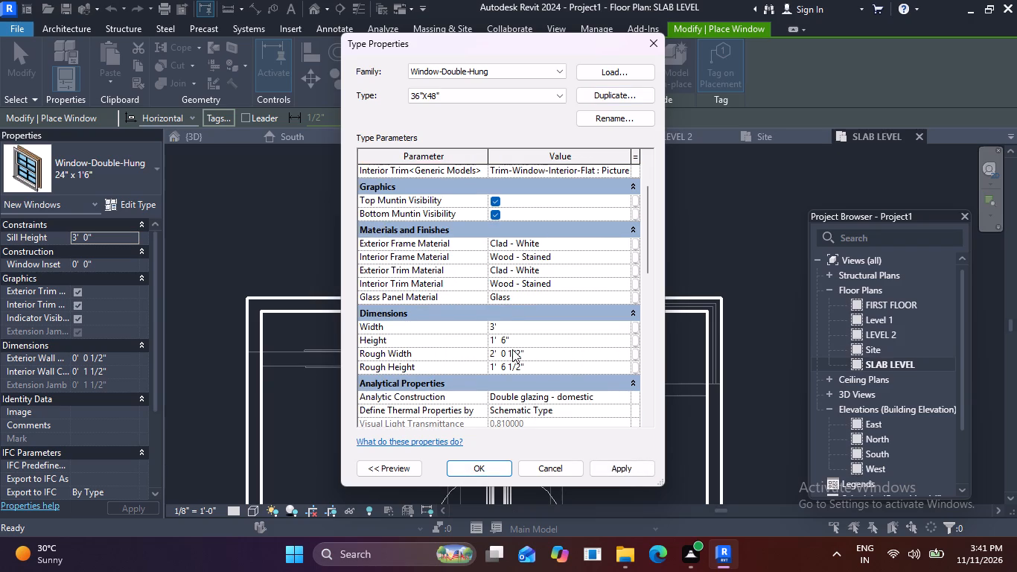
{"action": "left_click", "coordinate": [521, 337]}
{"action": "key", "text": "BackSpace"}
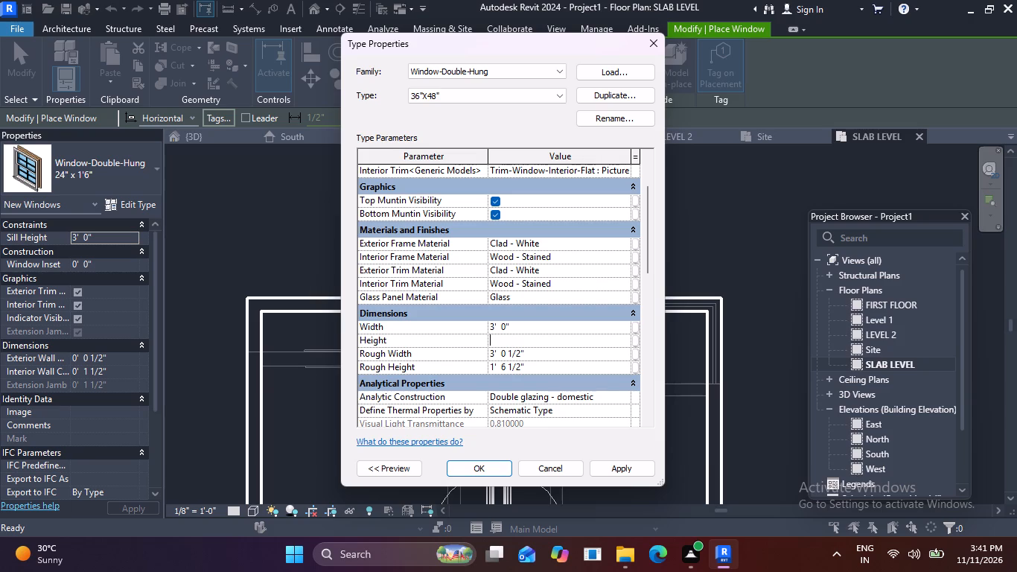
{"action": "type", "text": "4'"}
{"action": "key", "text": "Return"}
{"action": "left_click", "coordinate": [471, 466]}
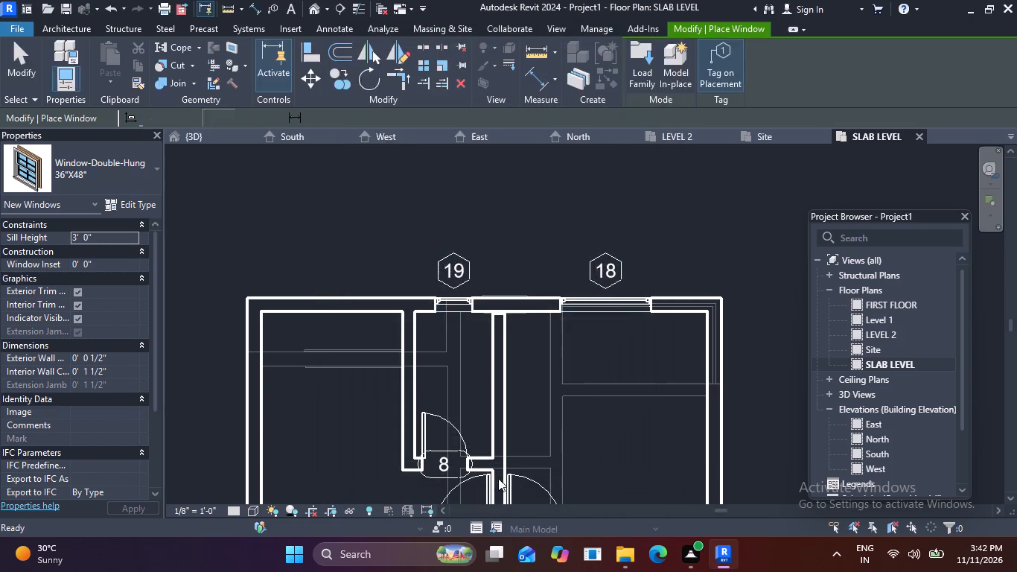
Place a 36"X48" double-hung window centred in the northwest room's north wall, about 4' 1 1/8" from each side wall.
{"action": "left_click", "coordinate": [633, 145]}
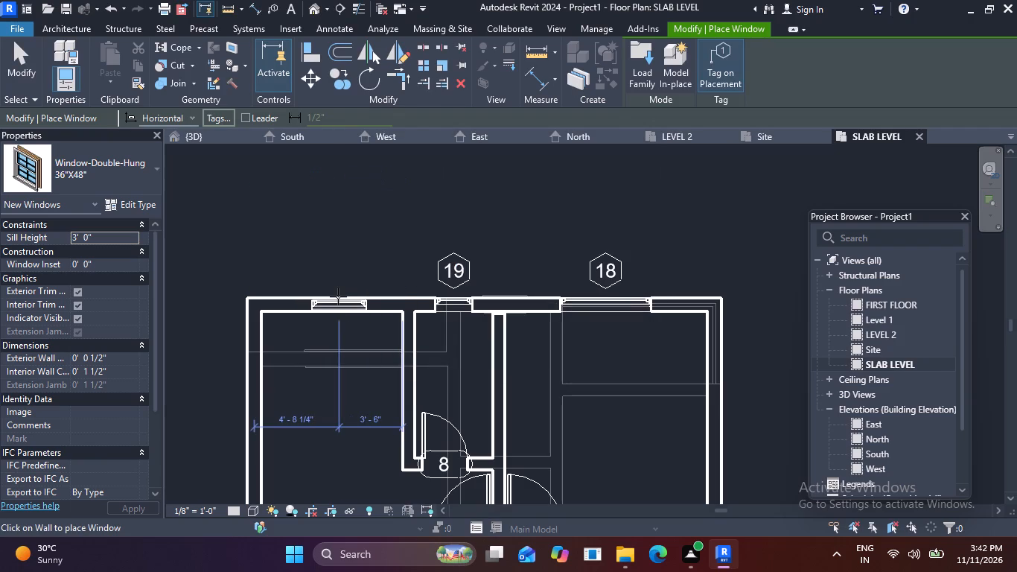
{"action": "left_click", "coordinate": [323, 296]}
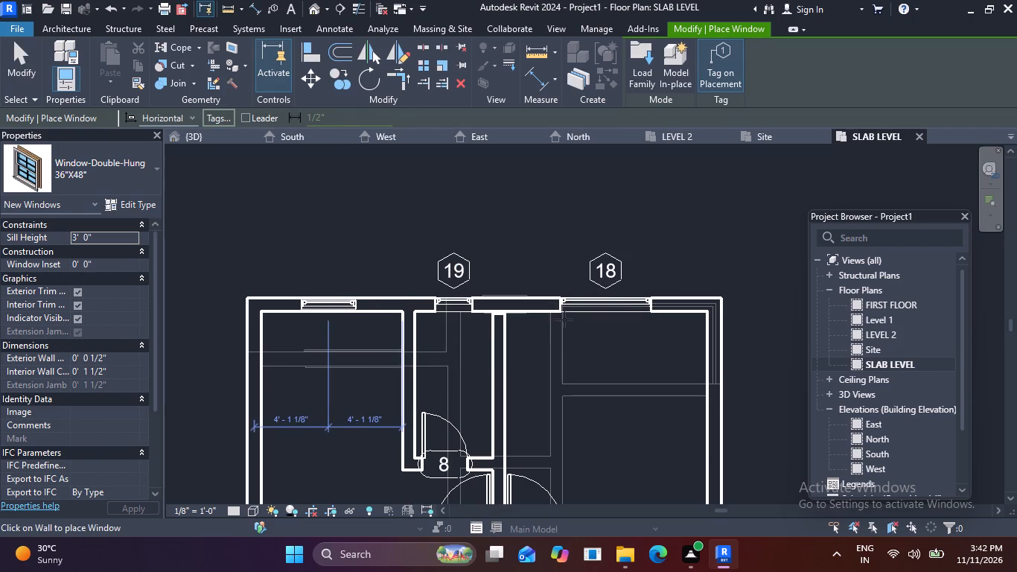
In the North elevation, raise the upper storey's 24" x 1'6" double-hung window to a sill height of 7' 6" above SLAB LEVEL.
{"action": "left_click", "coordinate": [386, 141]}
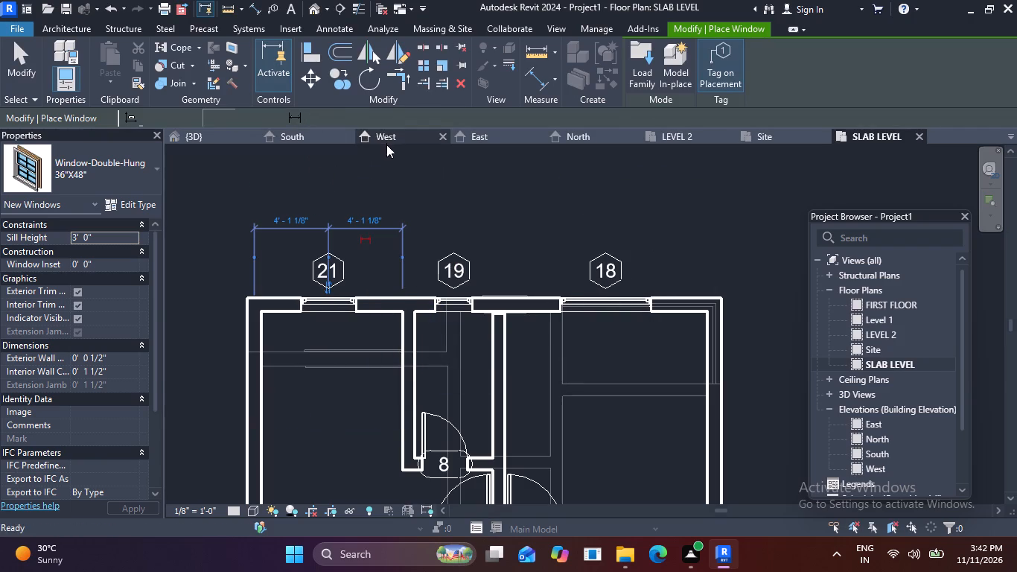
{"action": "key", "text": "Escape"}
{"action": "scroll", "coordinate": [615, 405], "scroll_direction": "down", "scroll_amount": 2}
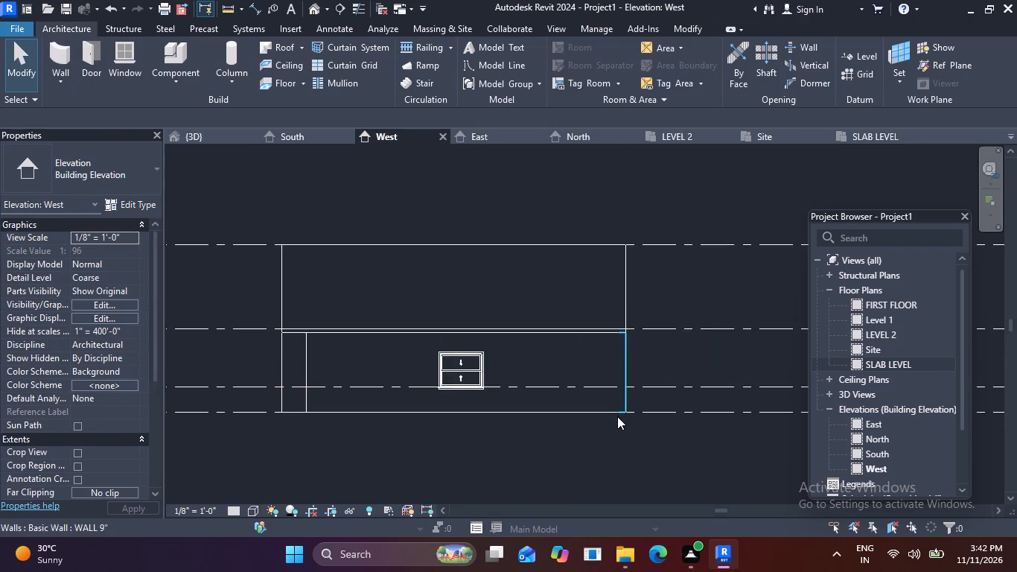
{"action": "scroll", "coordinate": [617, 416], "scroll_direction": "down", "scroll_amount": 3}
{"action": "middle_click_drag", "start_coordinate": [549, 441], "coordinate": [471, 431]}
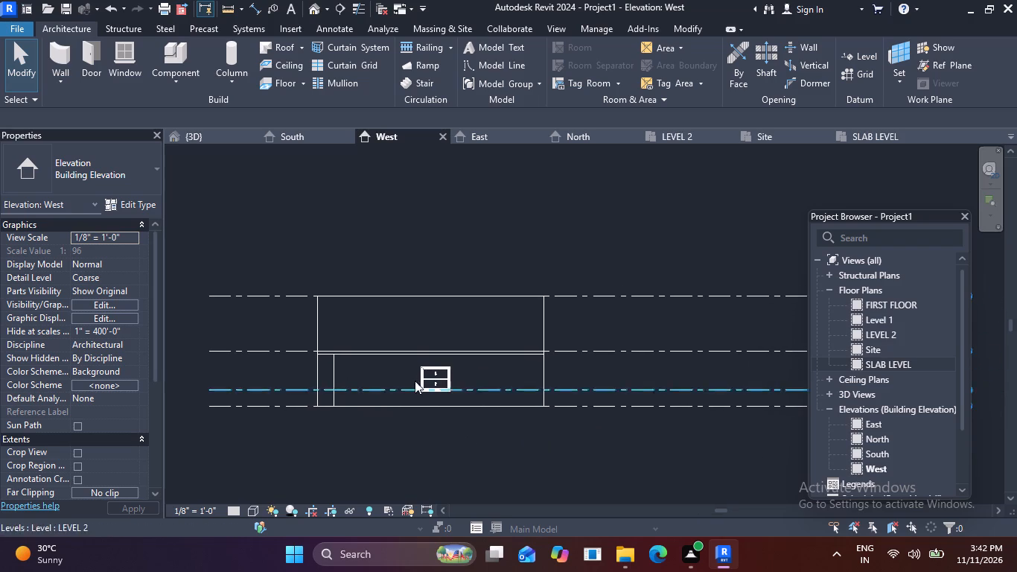
{"action": "scroll", "coordinate": [429, 364], "scroll_direction": "up", "scroll_amount": 3}
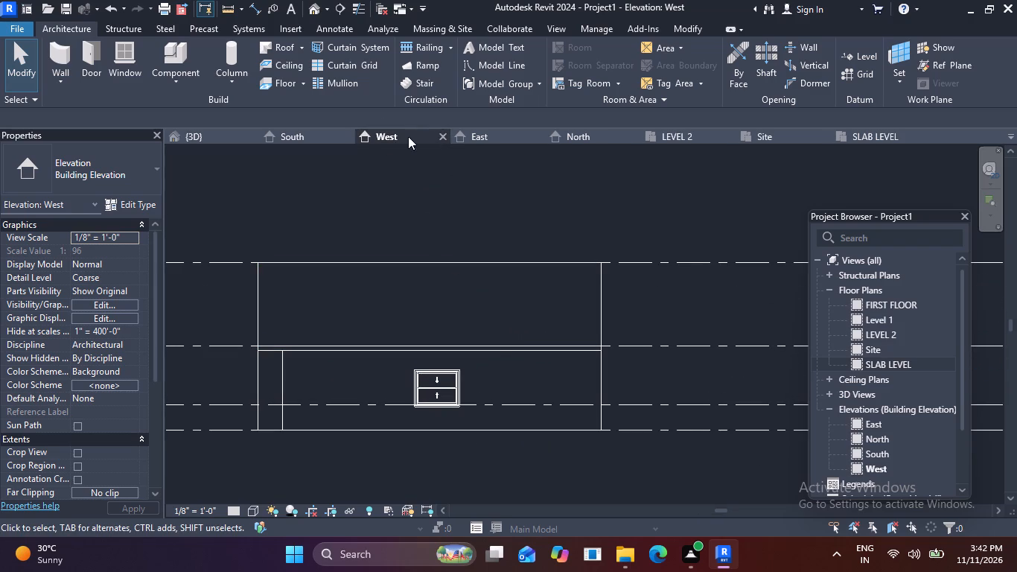
{"action": "left_click", "coordinate": [494, 136]}
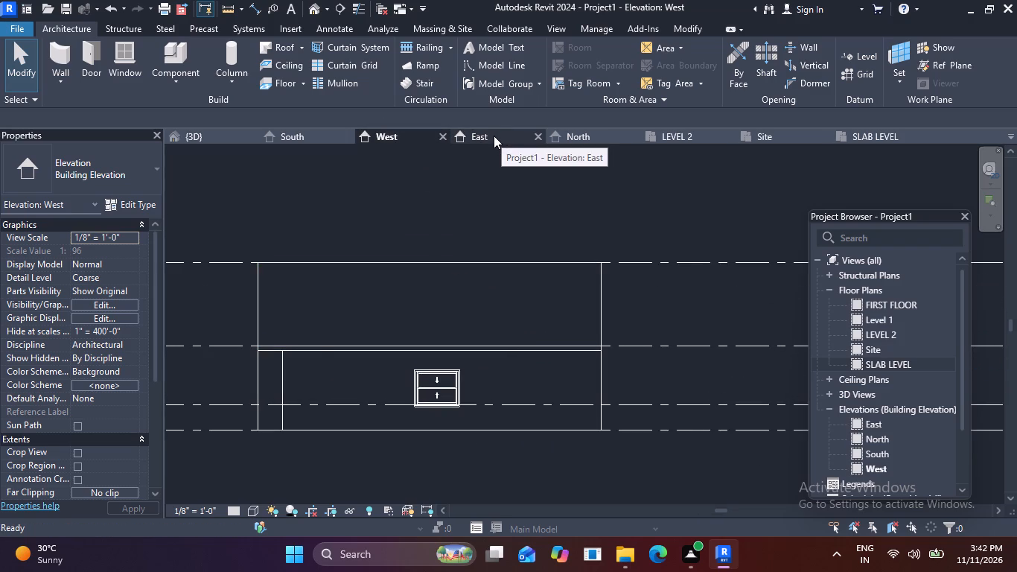
{"action": "left_click", "coordinate": [582, 133]}
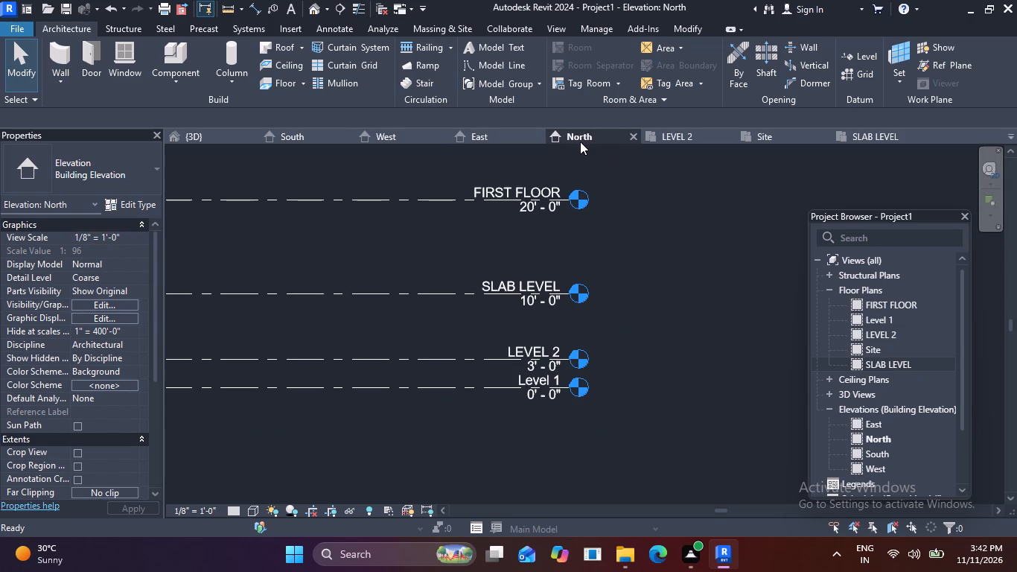
{"action": "scroll", "coordinate": [552, 193], "scroll_direction": "down", "scroll_amount": 4}
{"action": "middle_click_drag", "start_coordinate": [363, 229], "coordinate": [453, 225]}
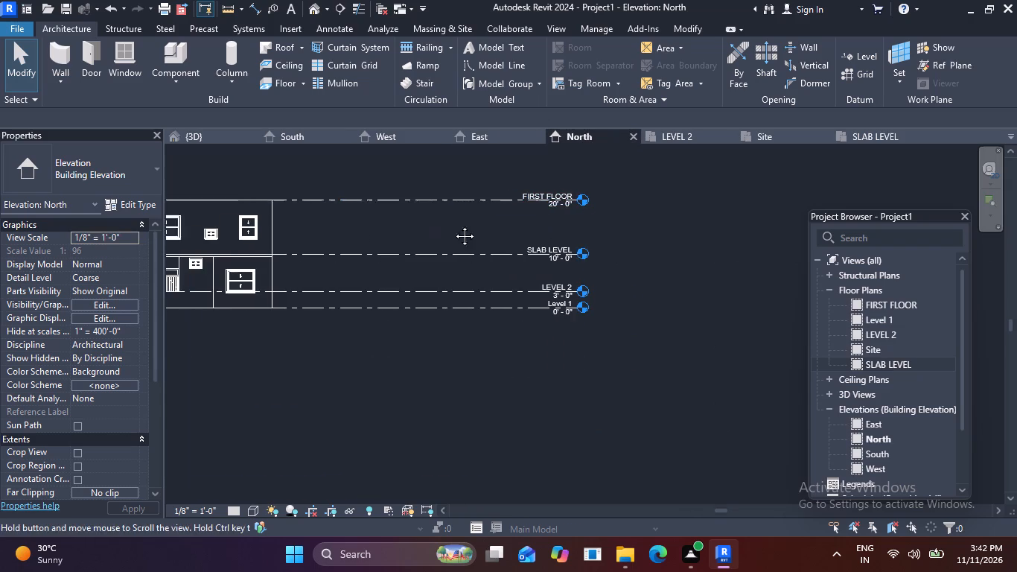
{"action": "middle_click_drag", "start_coordinate": [453, 225], "coordinate": [566, 225]}
{"action": "scroll", "coordinate": [382, 229], "scroll_direction": "up", "scroll_amount": 8}
{"action": "left_click", "coordinate": [409, 229]}
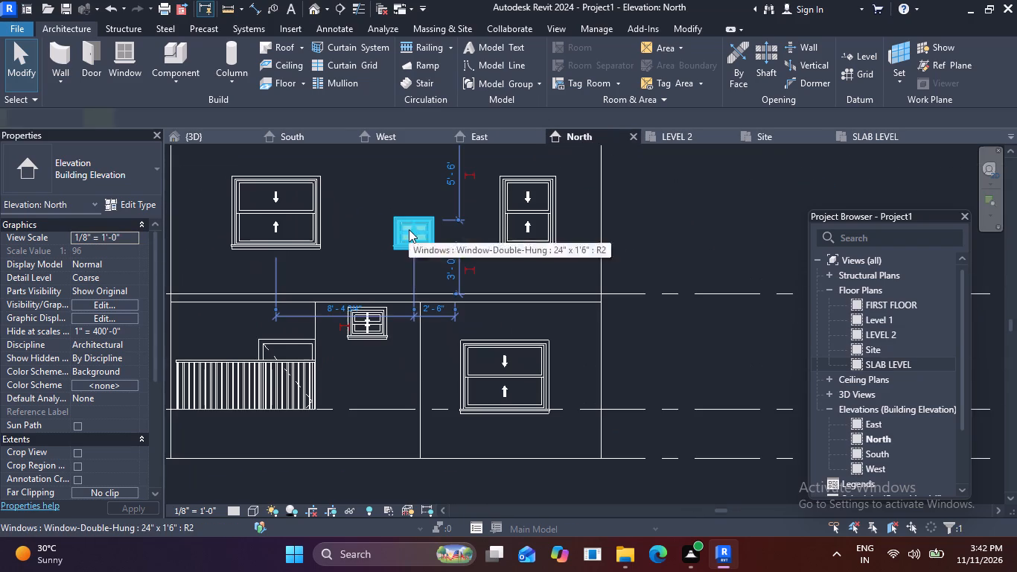
{"action": "key", "text": "ctrl+alt+Up"}
{"action": "key", "text": "ctrl+alt+Up"}
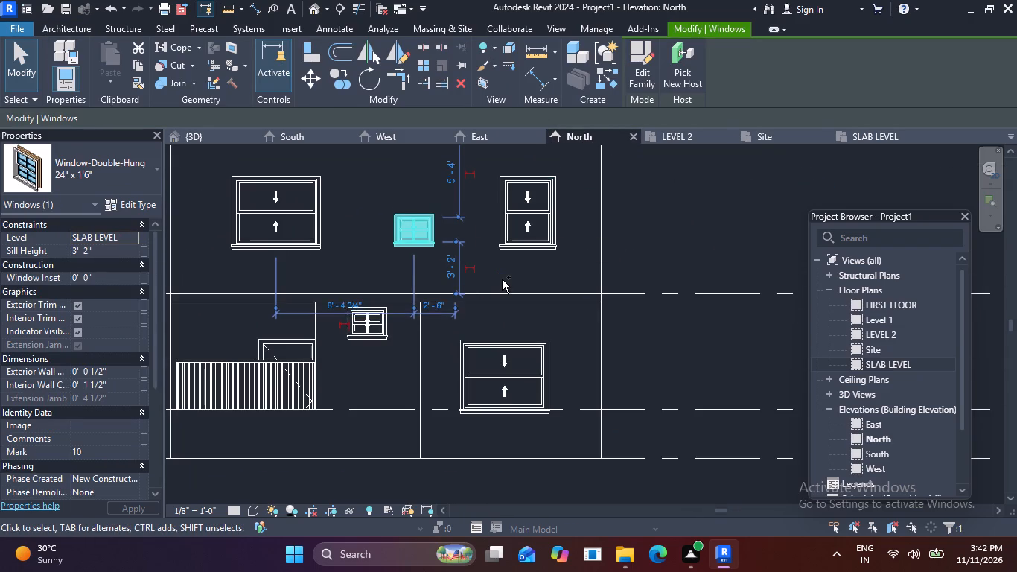
{"action": "key", "text": "ctrl+alt+Up"}
{"action": "key", "text": "ctrl+alt+Up"}
{"action": "key", "text": "ctrl+alt+Up"}
{"action": "key", "text": "ctrl+alt+Up"}
{"action": "key", "text": "ctrl+alt+Up"}
{"action": "key", "text": "ctrl+alt+Up"}
{"action": "key", "text": "ctrl+alt+Up"}
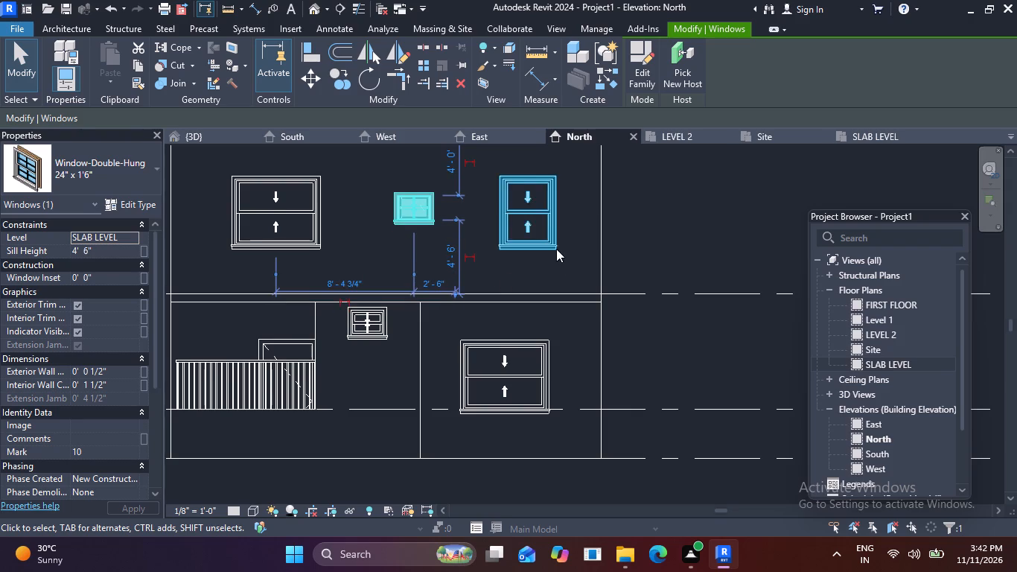
{"action": "middle_click_drag", "start_coordinate": [561, 246], "coordinate": [624, 360]}
{"action": "key", "text": "ctrl+alt+Up"}
{"action": "key", "text": "ctrl+alt+Up"}
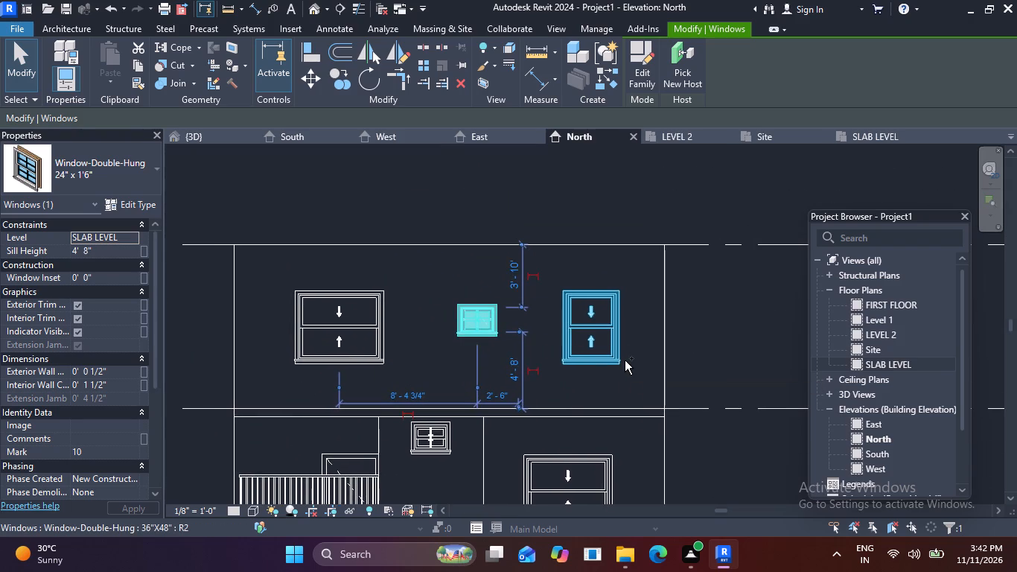
{"action": "key", "text": "ctrl+alt+Up"}
{"action": "key", "text": "ctrl+alt+Up"}
{"action": "key", "text": "ctrl+alt+Up"}
{"action": "key", "text": "ctrl+alt+Up"}
{"action": "key", "text": "ctrl+alt+Up"}
{"action": "key", "text": "ctrl+alt+Up"}
{"action": "key", "text": "ctrl+alt+Up"}
{"action": "key", "text": "ctrl+alt+Up"}
{"action": "key", "text": "ctrl+alt+Up"}
{"action": "key", "text": "ctrl+alt+Up"}
{"action": "key", "text": "ctrl+alt+Up"}
{"action": "key", "text": "ctrl+alt+Up"}
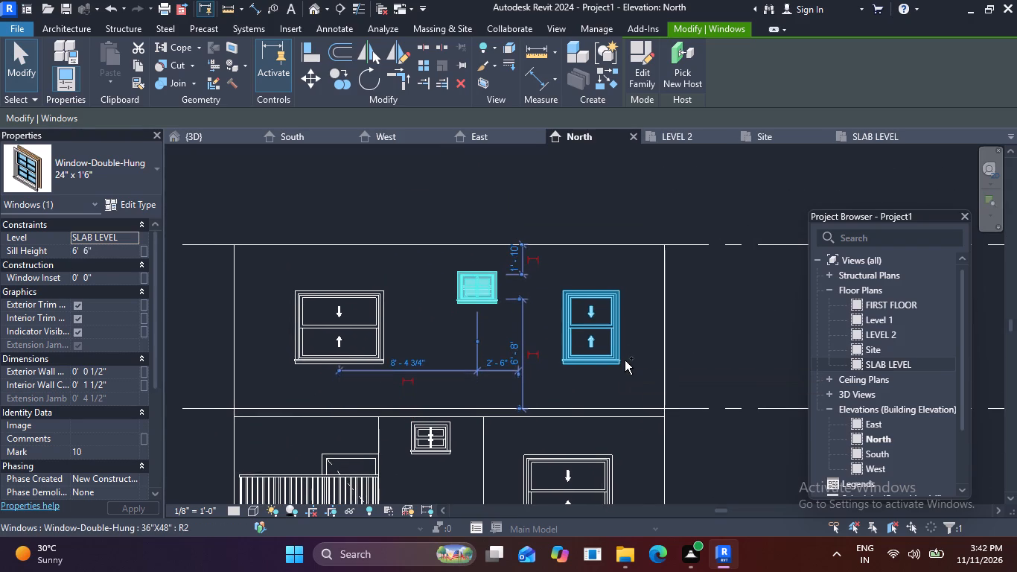
{"action": "key", "text": "ctrl+alt+Up"}
{"action": "key", "text": "ctrl+alt+Up"}
{"action": "key", "text": "ctrl+alt+Up"}
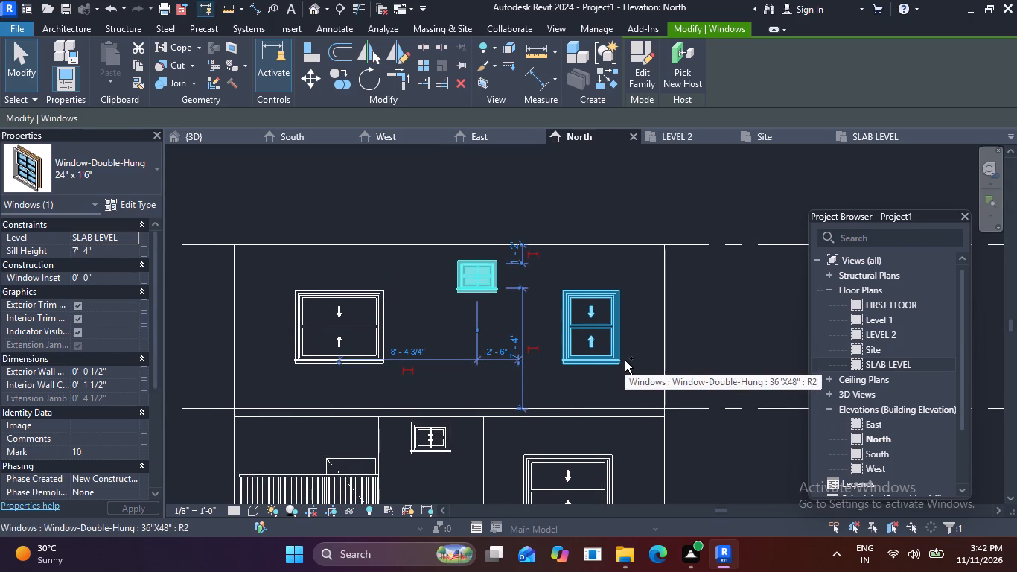
{"action": "key", "text": "ctrl+alt+Up"}
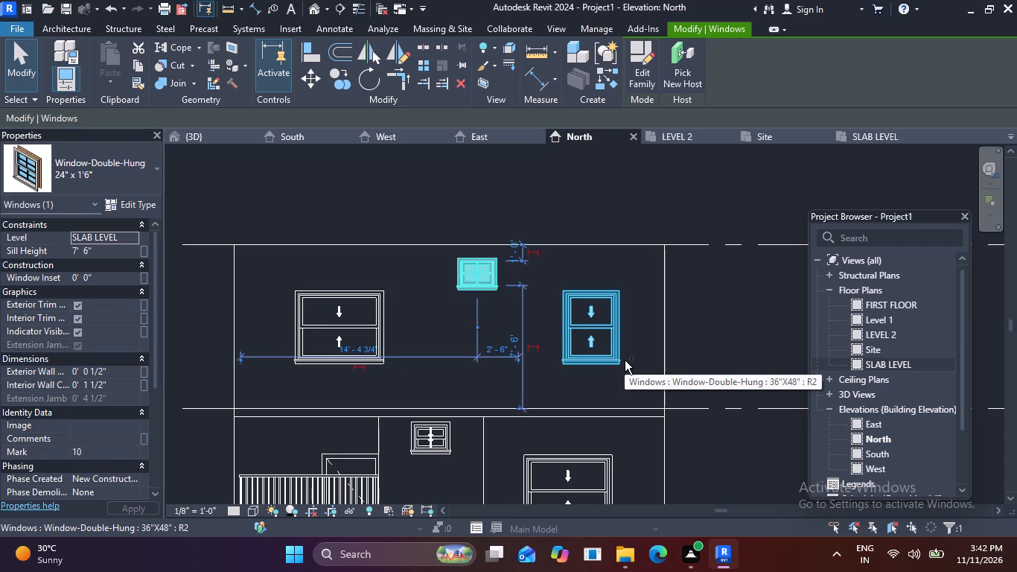
{"action": "key", "text": "Escape"}
Examine the window positions in the North and West elevations and around both storeys in the 3D view.
{"action": "scroll", "coordinate": [588, 371], "scroll_direction": "down", "scroll_amount": 3}
{"action": "middle_click_drag", "start_coordinate": [606, 401], "coordinate": [581, 321]}
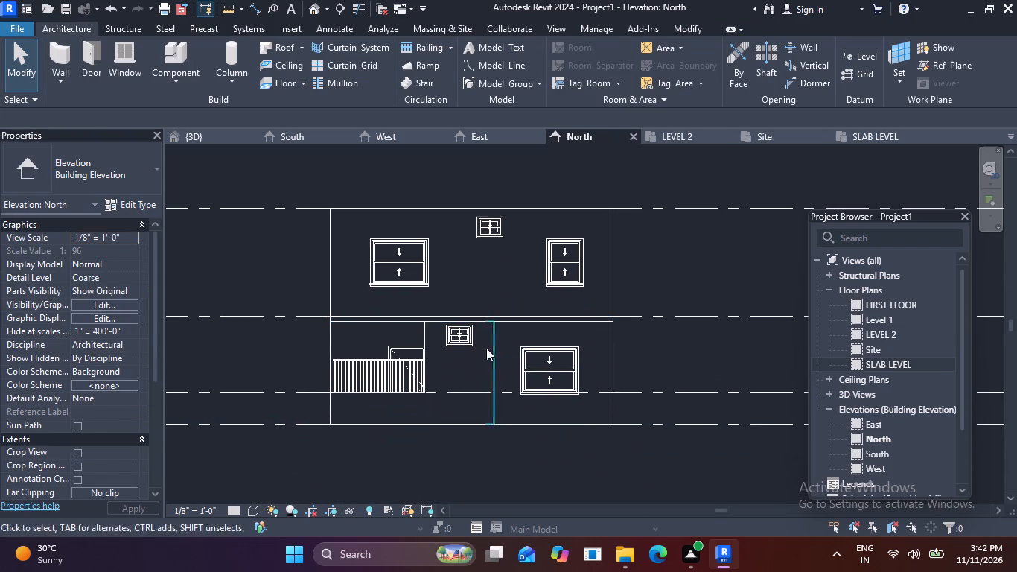
{"action": "scroll", "coordinate": [450, 341], "scroll_direction": "up", "scroll_amount": 4}
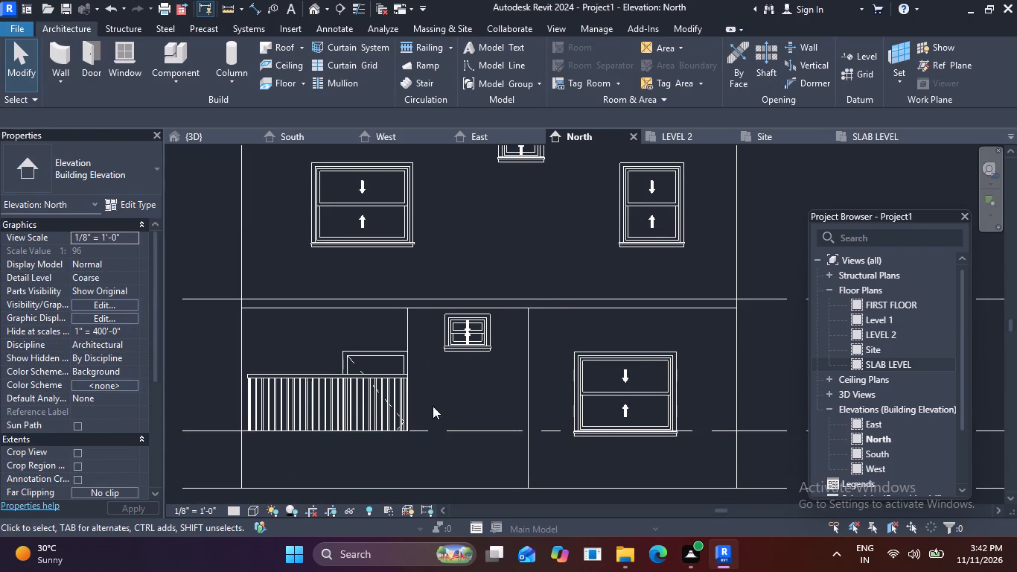
{"action": "scroll", "coordinate": [552, 288], "scroll_direction": "down", "scroll_amount": 3}
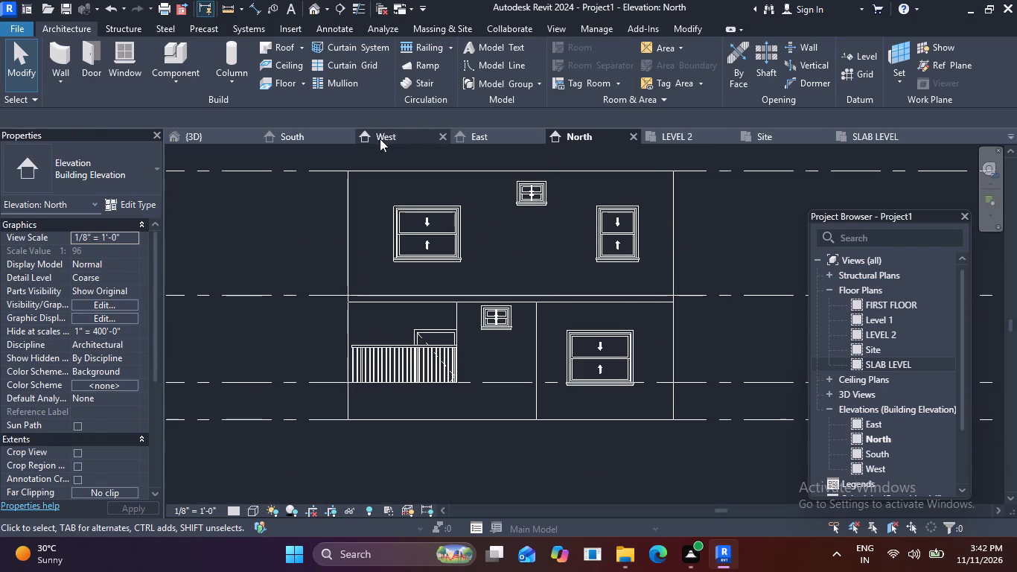
{"action": "left_click", "coordinate": [390, 136]}
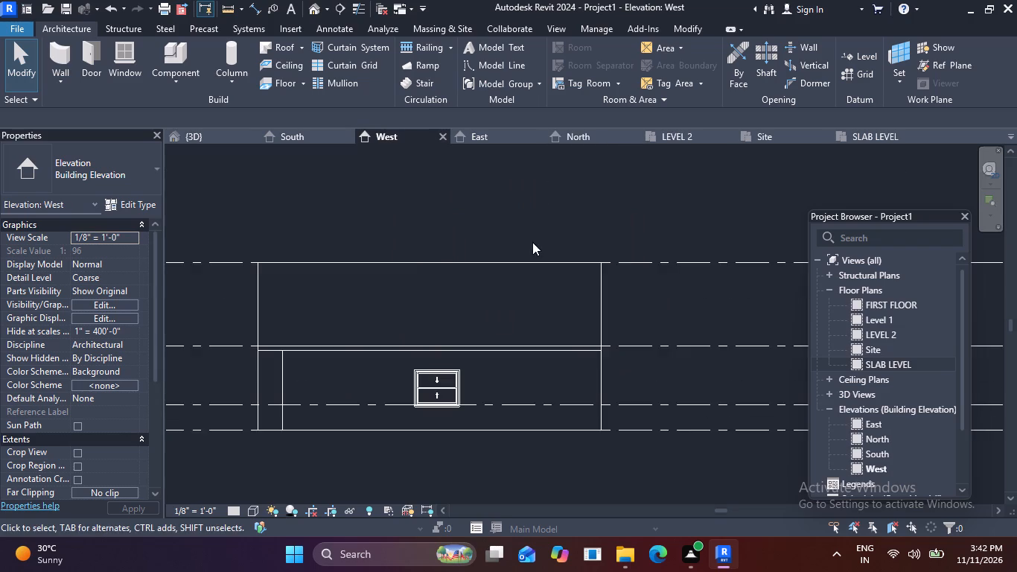
{"action": "scroll", "coordinate": [537, 248], "scroll_direction": "down", "scroll_amount": 3}
{"action": "left_click", "coordinate": [218, 137]}
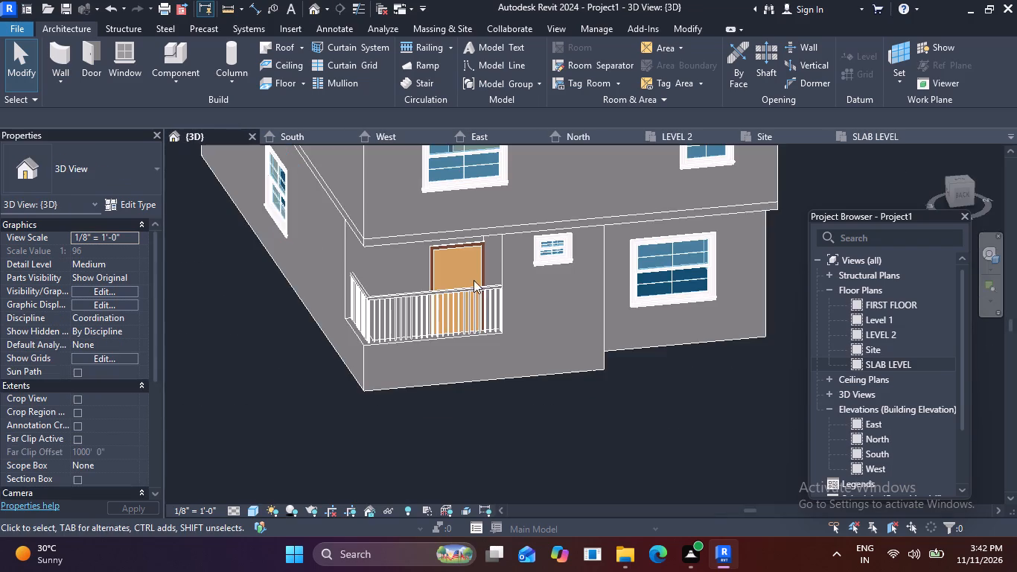
{"action": "scroll", "coordinate": [536, 297], "scroll_direction": "down", "scroll_amount": 4}
{"action": "middle_click_drag", "start_coordinate": [520, 357], "coordinate": [429, 407]}
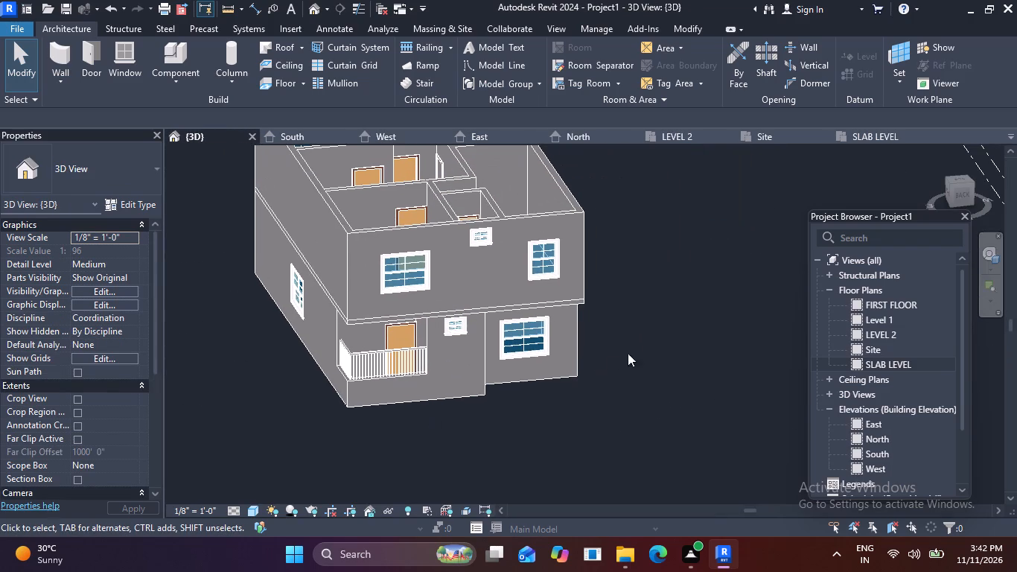
{"action": "middle_click_drag", "start_coordinate": [672, 331], "coordinate": [538, 382], "text": "shift"}
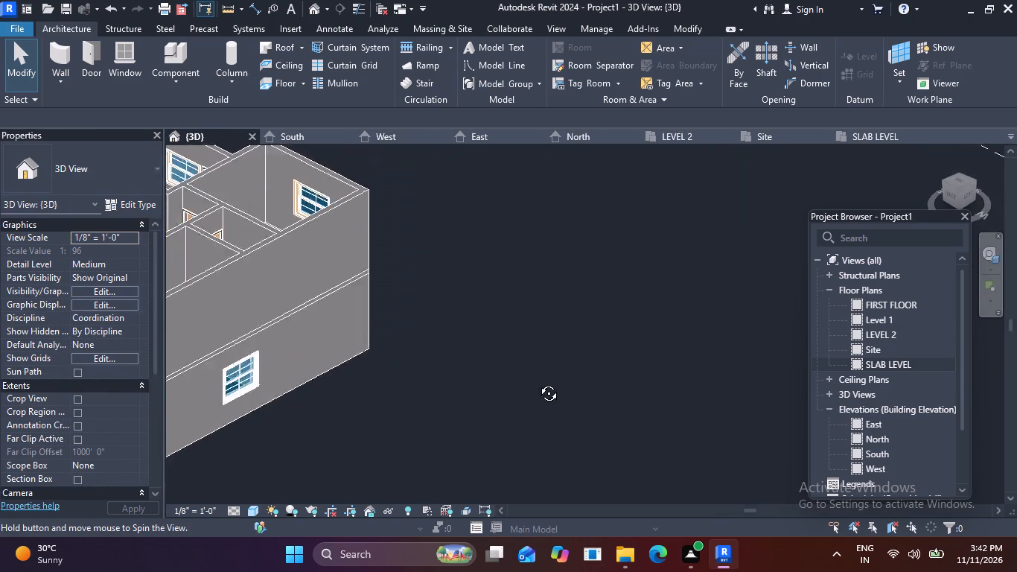
{"action": "middle_click_drag", "start_coordinate": [538, 382], "coordinate": [535, 384], "text": "shift"}
{"action": "middle_click_drag", "start_coordinate": [486, 252], "coordinate": [854, 291]}
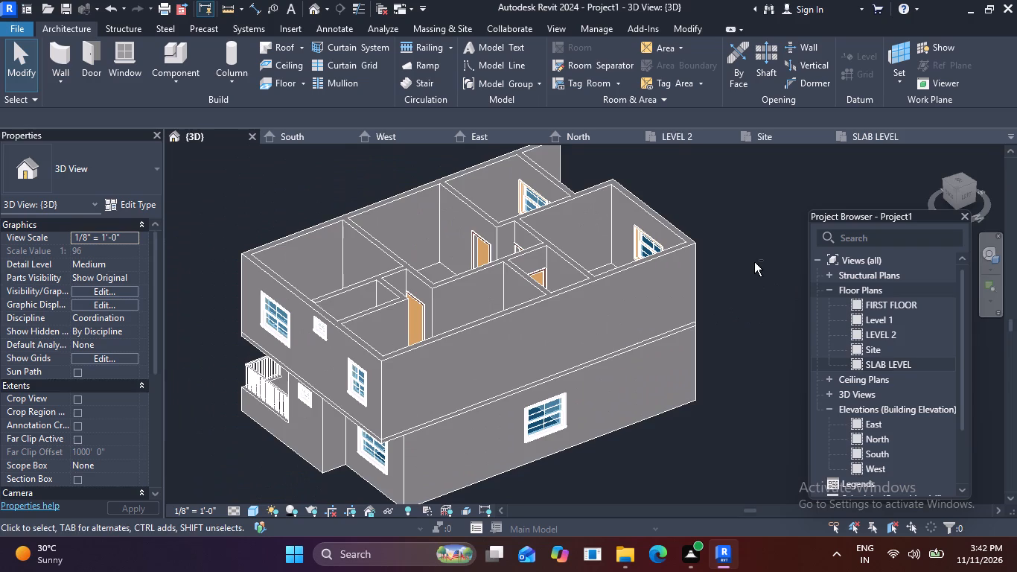
{"action": "middle_click_drag", "start_coordinate": [754, 262], "coordinate": [505, 334], "text": "shift"}
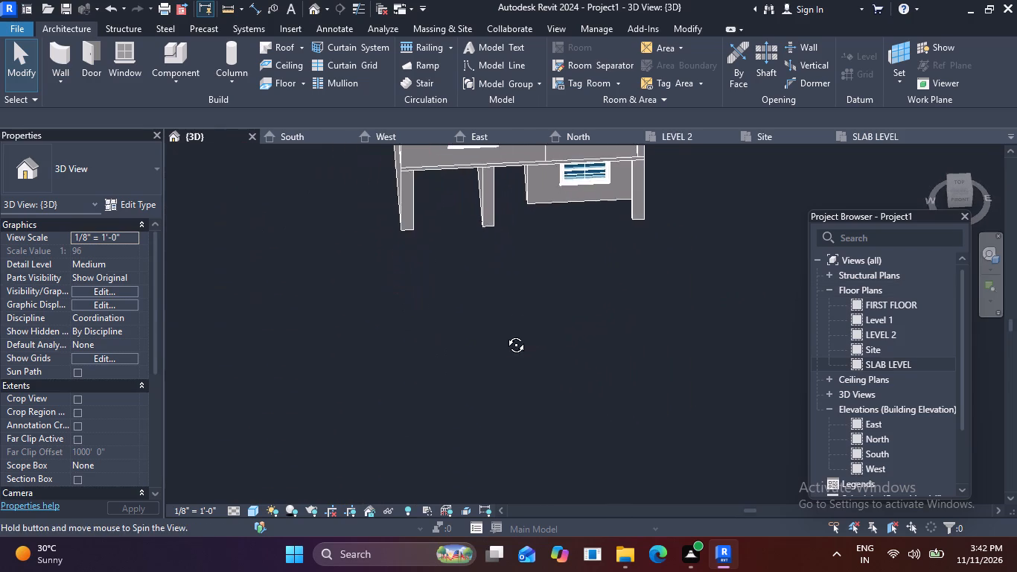
{"action": "middle_click_drag", "start_coordinate": [505, 334], "coordinate": [504, 332], "text": "shift"}
{"action": "middle_click_drag", "start_coordinate": [551, 254], "coordinate": [439, 478]}
{"action": "middle_click_drag", "start_coordinate": [526, 403], "coordinate": [531, 310], "text": "shift"}
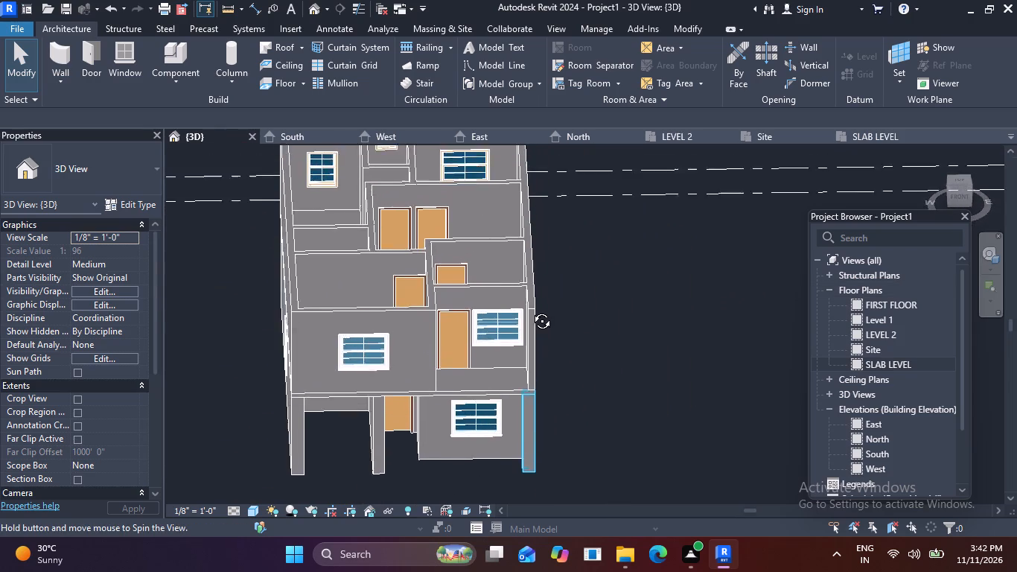
{"action": "middle_click_drag", "start_coordinate": [531, 310], "coordinate": [537, 258], "text": "shift"}
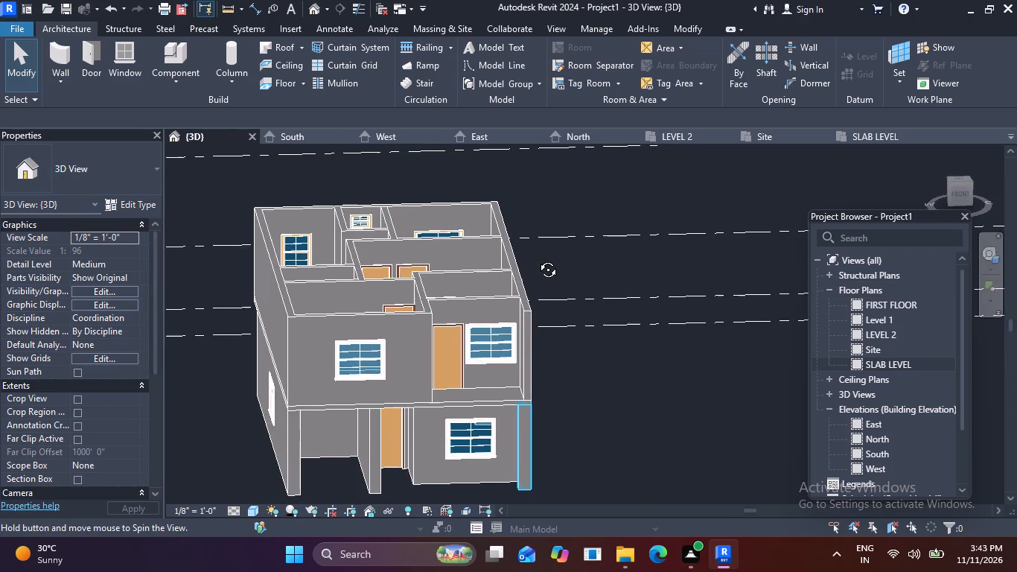
{"action": "middle_click_drag", "start_coordinate": [537, 258], "coordinate": [480, 311], "text": "shift"}
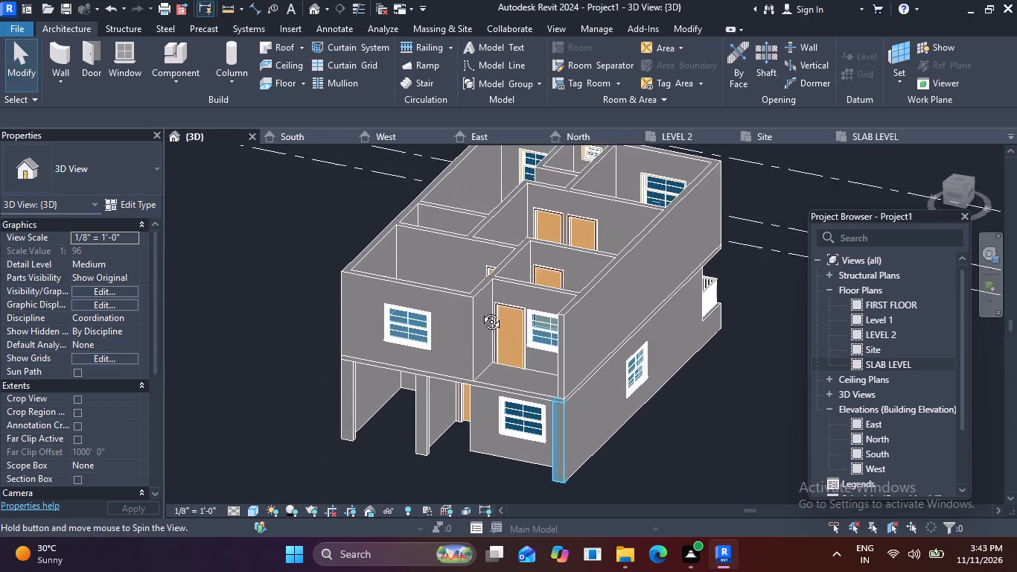
{"action": "middle_click_drag", "start_coordinate": [480, 311], "coordinate": [492, 375], "text": "shift"}
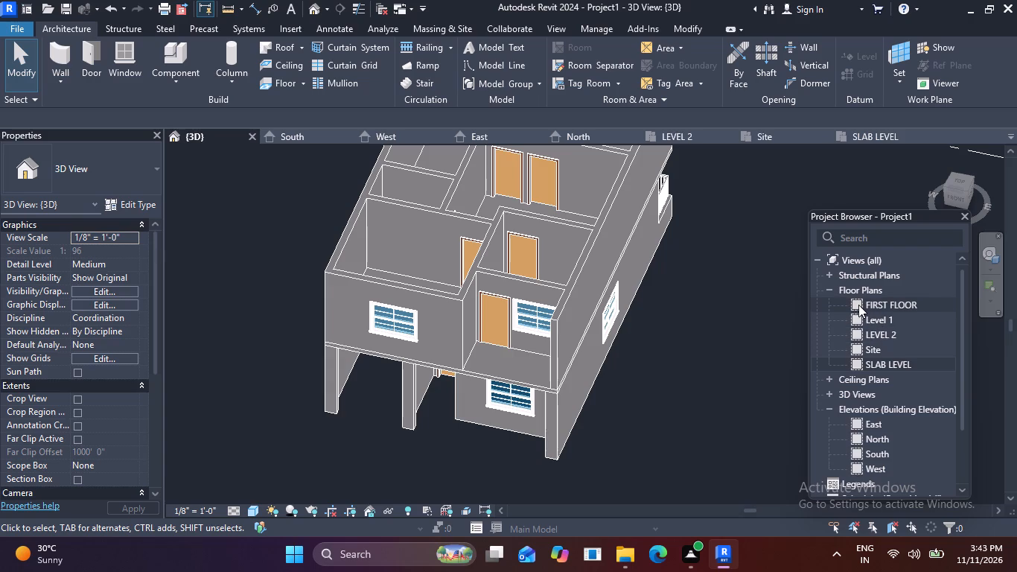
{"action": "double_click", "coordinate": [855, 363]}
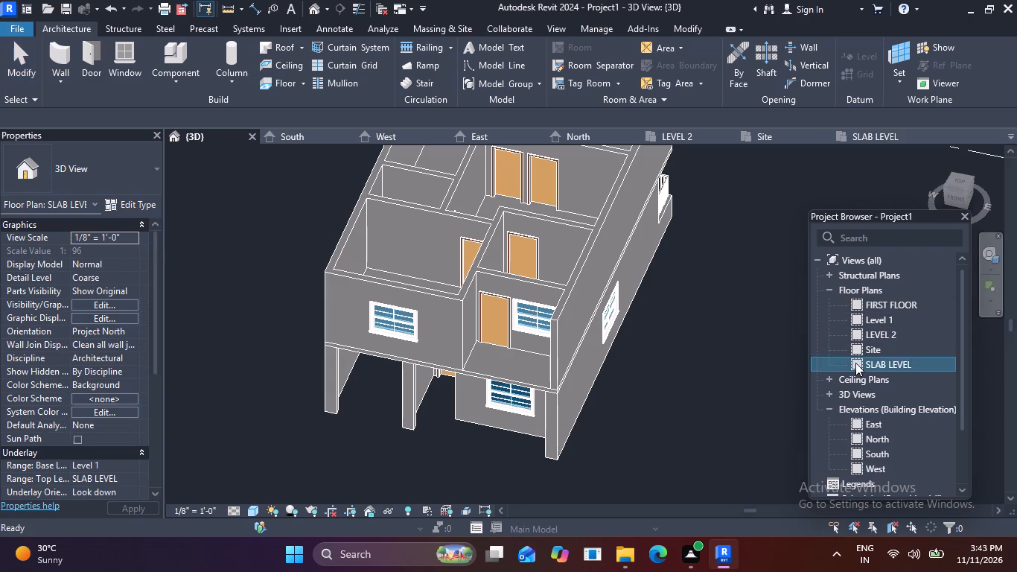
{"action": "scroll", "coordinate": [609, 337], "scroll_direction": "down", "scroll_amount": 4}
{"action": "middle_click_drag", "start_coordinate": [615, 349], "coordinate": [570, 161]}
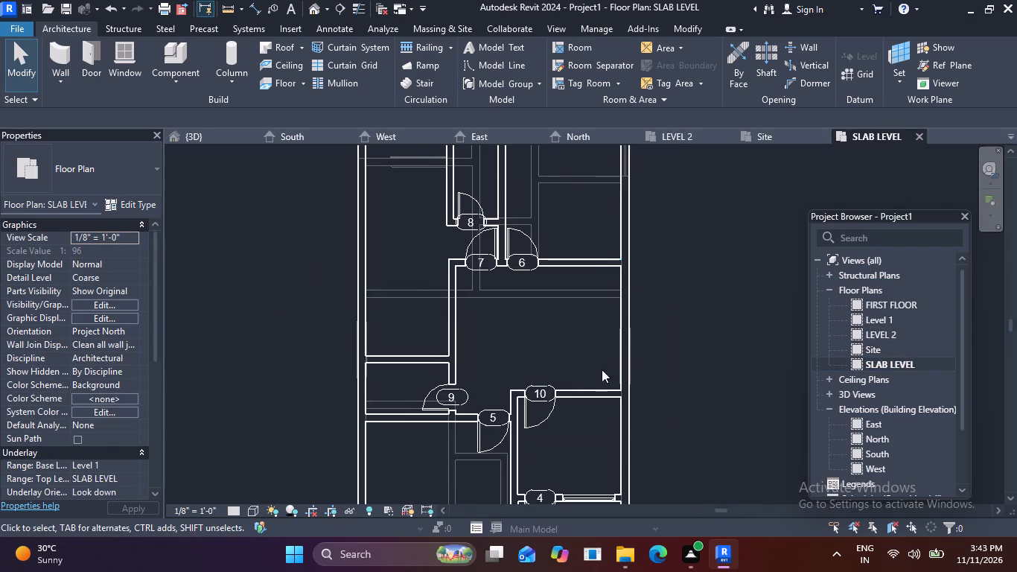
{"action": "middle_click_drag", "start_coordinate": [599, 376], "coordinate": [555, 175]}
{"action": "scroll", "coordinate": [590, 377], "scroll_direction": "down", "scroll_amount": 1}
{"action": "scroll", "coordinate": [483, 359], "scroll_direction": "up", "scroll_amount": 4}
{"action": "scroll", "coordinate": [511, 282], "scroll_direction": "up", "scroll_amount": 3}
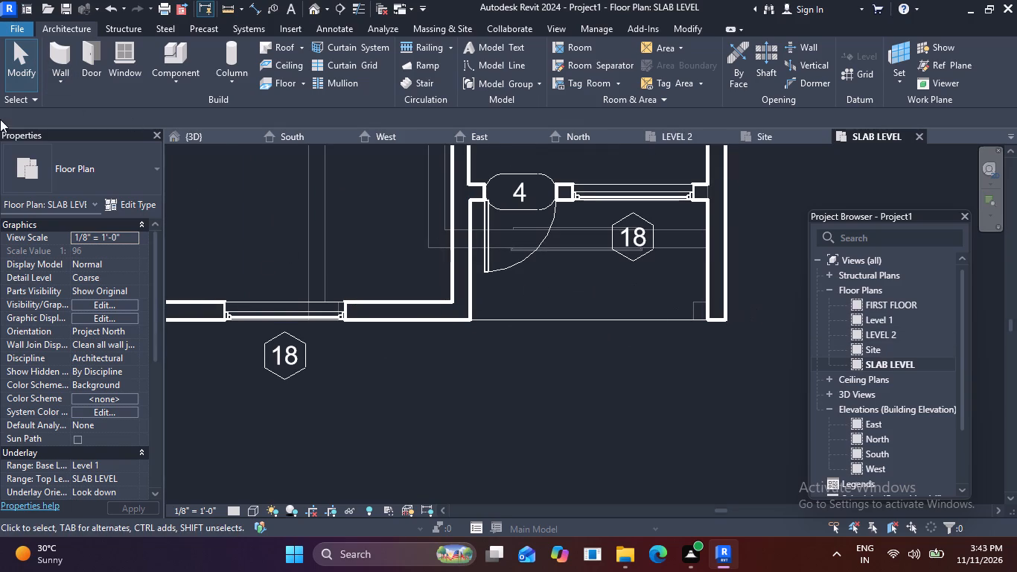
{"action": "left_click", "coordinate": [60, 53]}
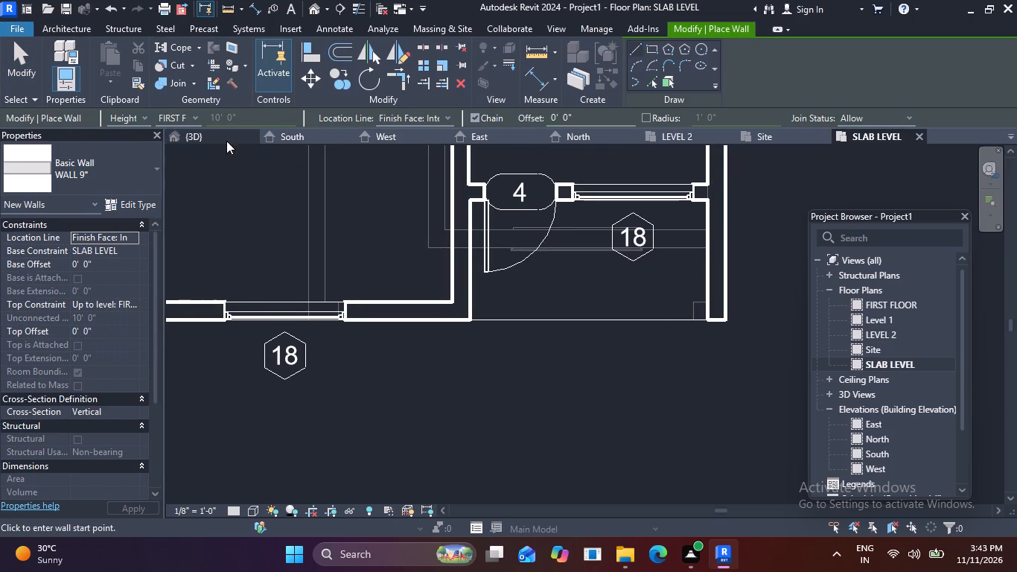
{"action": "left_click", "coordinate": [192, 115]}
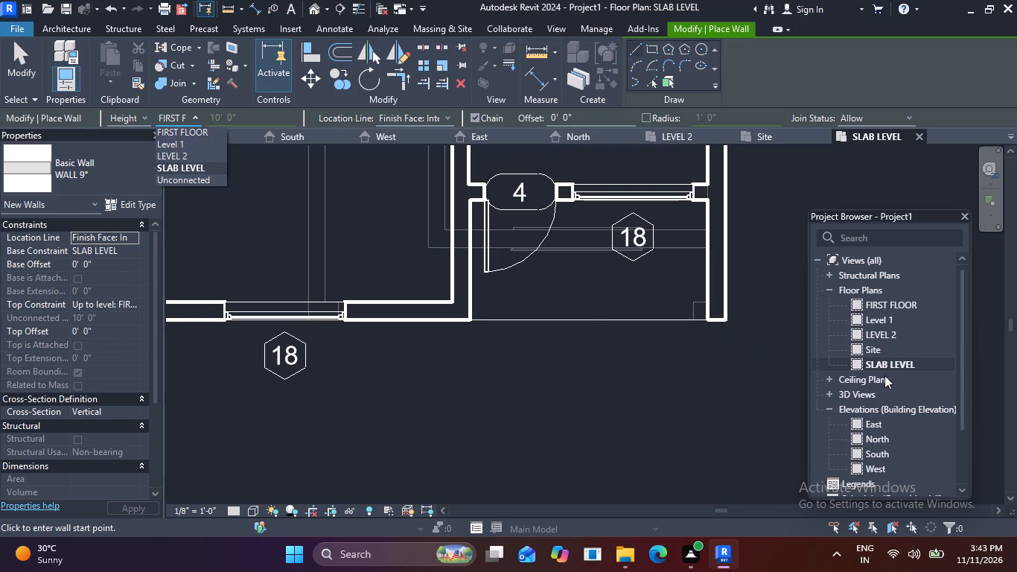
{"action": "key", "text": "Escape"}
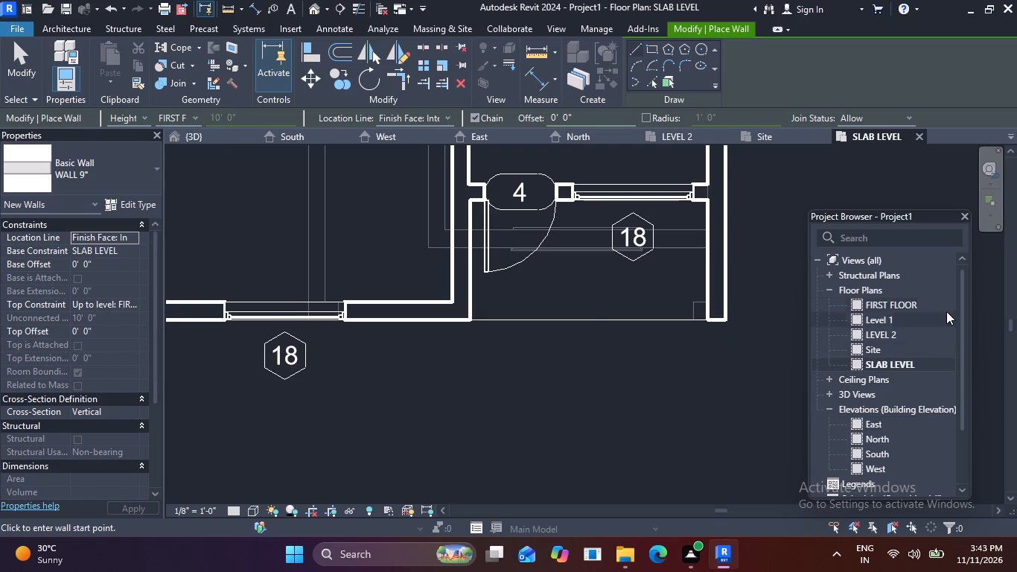
In the East elevation, draw a new level 3' above SLAB LEVEL, at 13' 0", spanning the full length of the existing levels.
{"action": "double_click", "coordinate": [864, 422]}
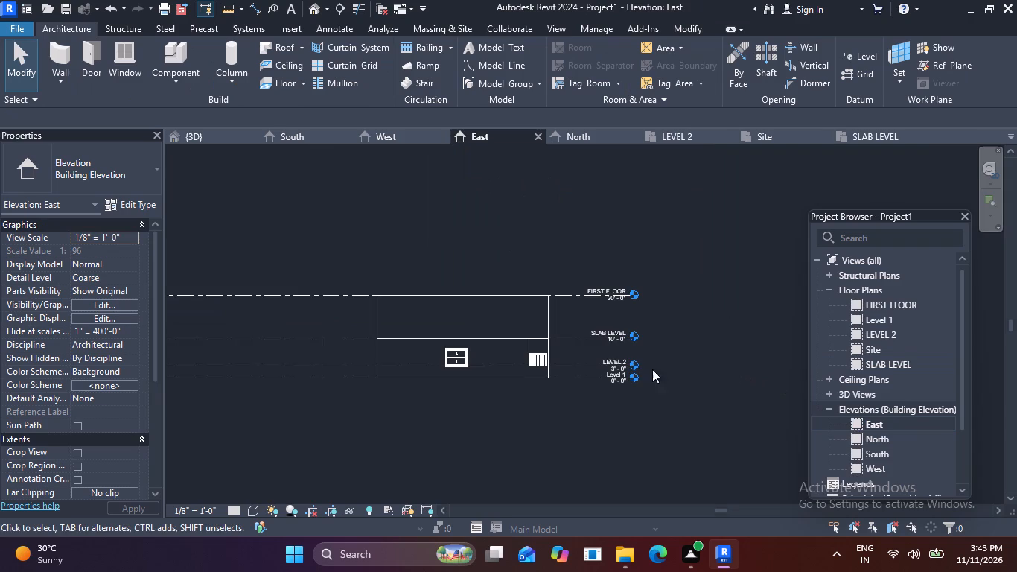
{"action": "scroll", "coordinate": [587, 359], "scroll_direction": "up", "scroll_amount": 5}
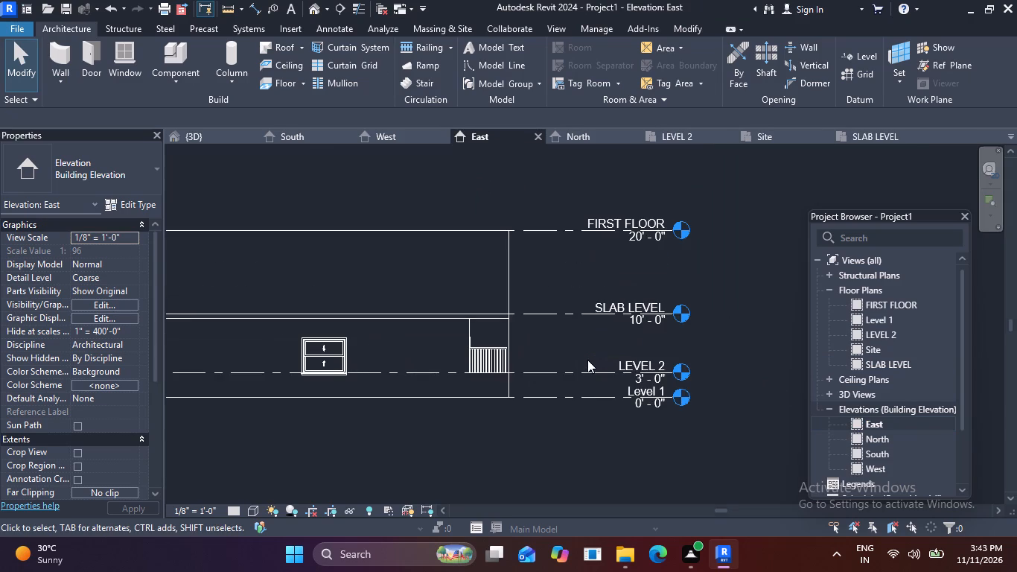
{"action": "scroll", "coordinate": [540, 329], "scroll_direction": "down", "scroll_amount": 3}
{"action": "middle_click_drag", "start_coordinate": [631, 343], "coordinate": [800, 341]}
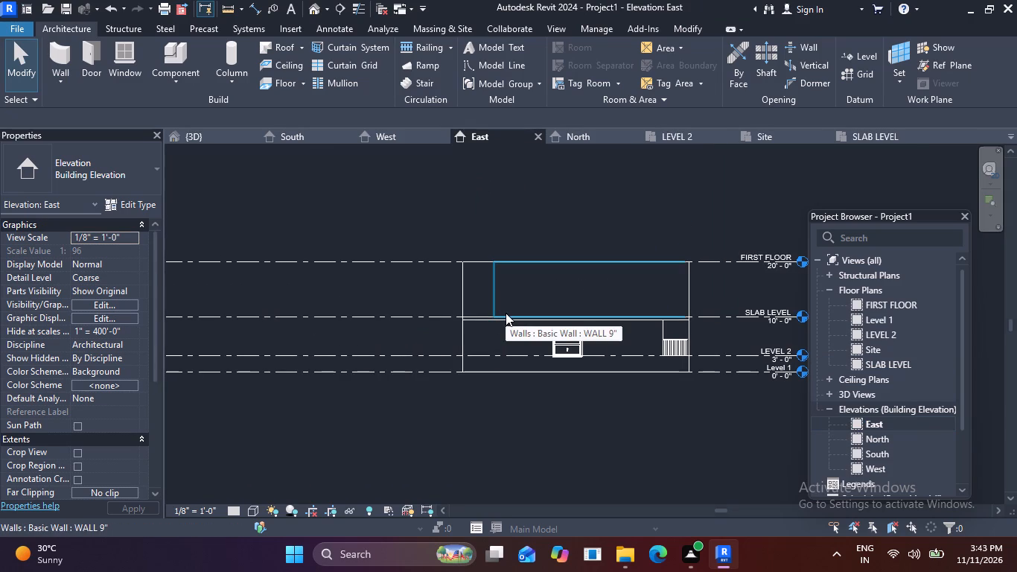
{"action": "scroll", "coordinate": [506, 313], "scroll_direction": "down", "scroll_amount": 3}
{"action": "middle_click_drag", "start_coordinate": [372, 286], "coordinate": [517, 292]}
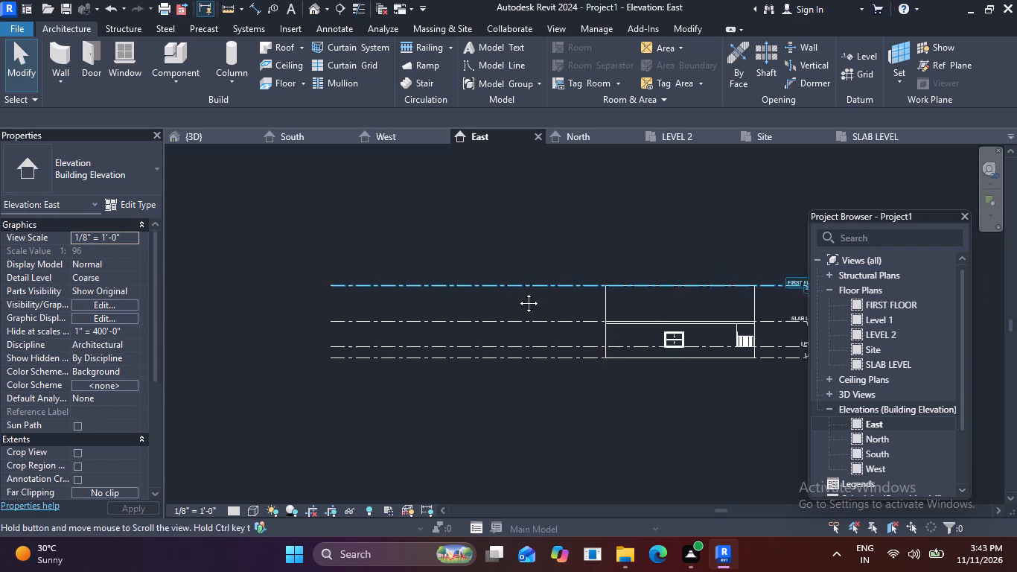
{"action": "middle_click_drag", "start_coordinate": [517, 292], "coordinate": [534, 293]}
{"action": "scroll", "coordinate": [296, 300], "scroll_direction": "up", "scroll_amount": 5}
{"action": "left_click", "coordinate": [839, 60]}
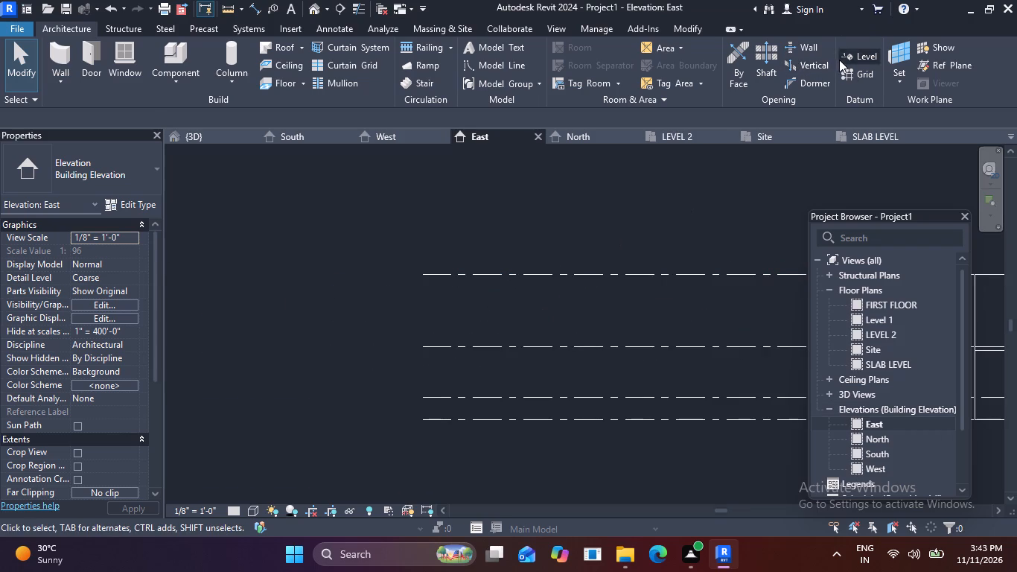
{"action": "scroll", "coordinate": [474, 324], "scroll_direction": "up", "scroll_amount": 3}
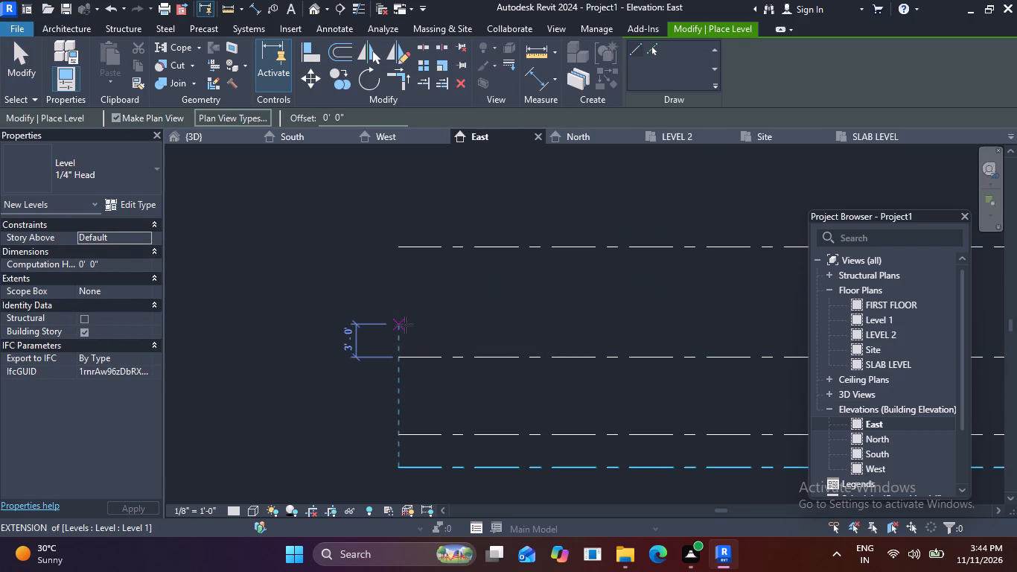
{"action": "left_click", "coordinate": [405, 325]}
{"action": "scroll", "coordinate": [672, 334], "scroll_direction": "down", "scroll_amount": 2}
{"action": "middle_click_drag", "start_coordinate": [676, 334], "coordinate": [373, 290]}
{"action": "scroll", "coordinate": [371, 290], "scroll_direction": "up", "scroll_amount": 1}
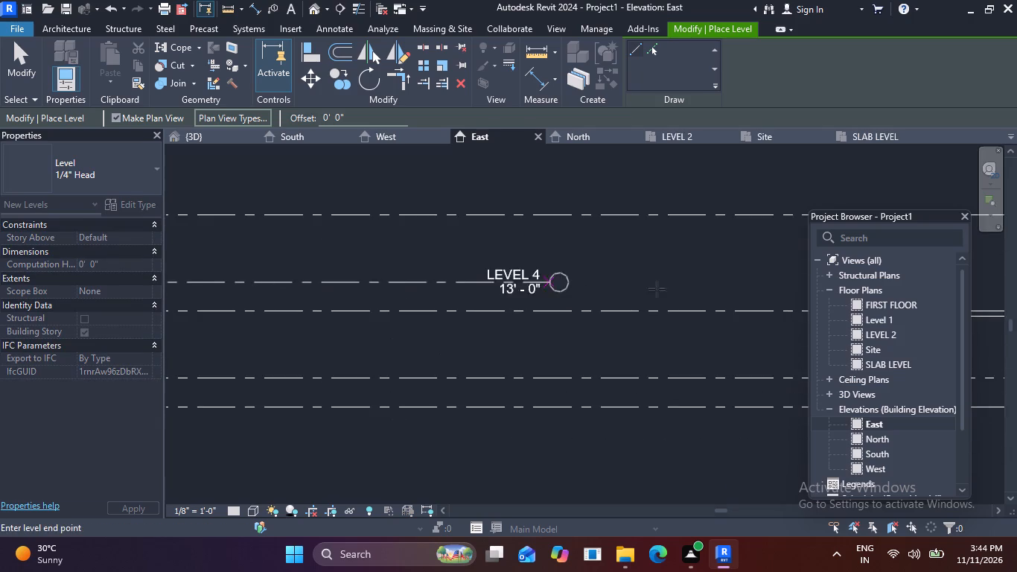
{"action": "middle_click_drag", "start_coordinate": [654, 288], "coordinate": [240, 310]}
{"action": "middle_click_drag", "start_coordinate": [634, 323], "coordinate": [394, 318]}
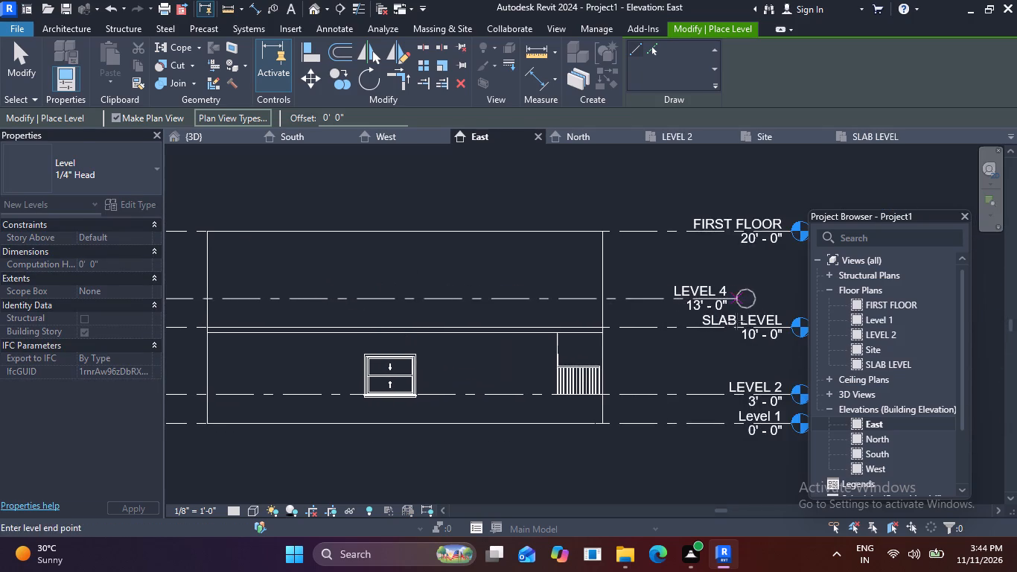
{"action": "middle_click_drag", "start_coordinate": [718, 320], "coordinate": [512, 296]}
{"action": "scroll", "coordinate": [608, 287], "scroll_direction": "up", "scroll_amount": 2}
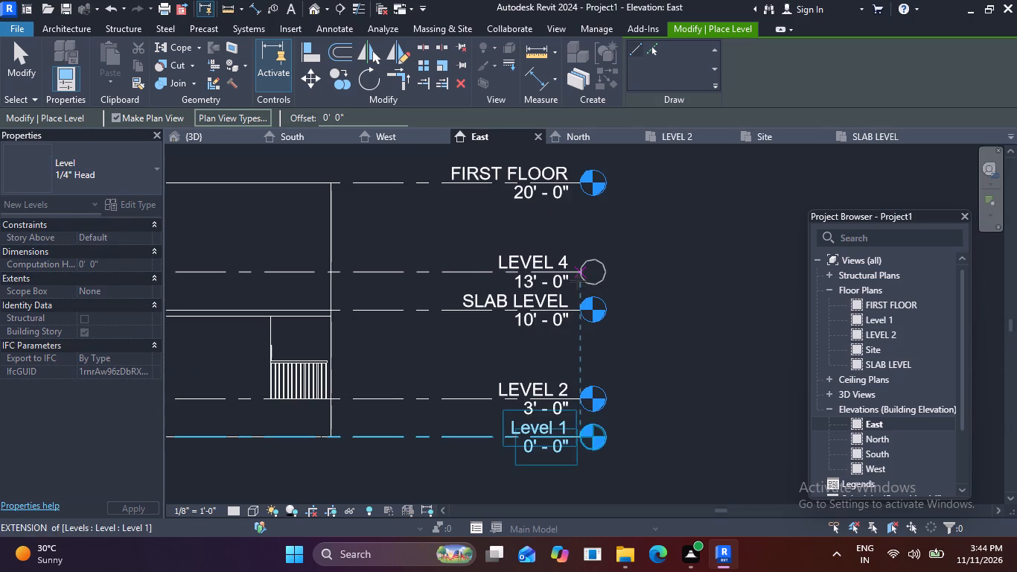
{"action": "left_click", "coordinate": [578, 281]}
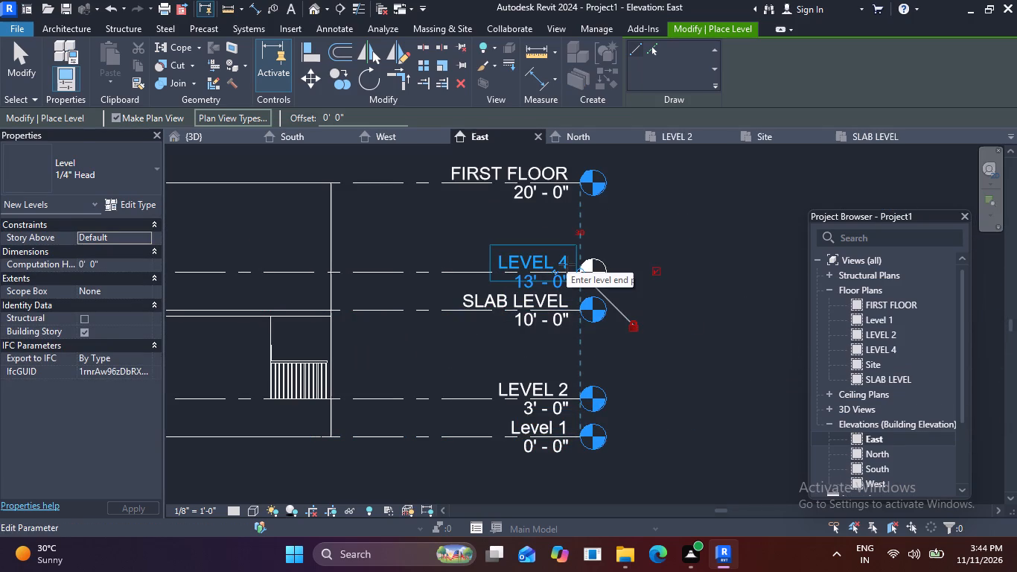
{"action": "key", "text": "Escape"}
Rename the new 13' 0" level with a name beginning FIRST FLOOR.
{"action": "double_click", "coordinate": [566, 261]}
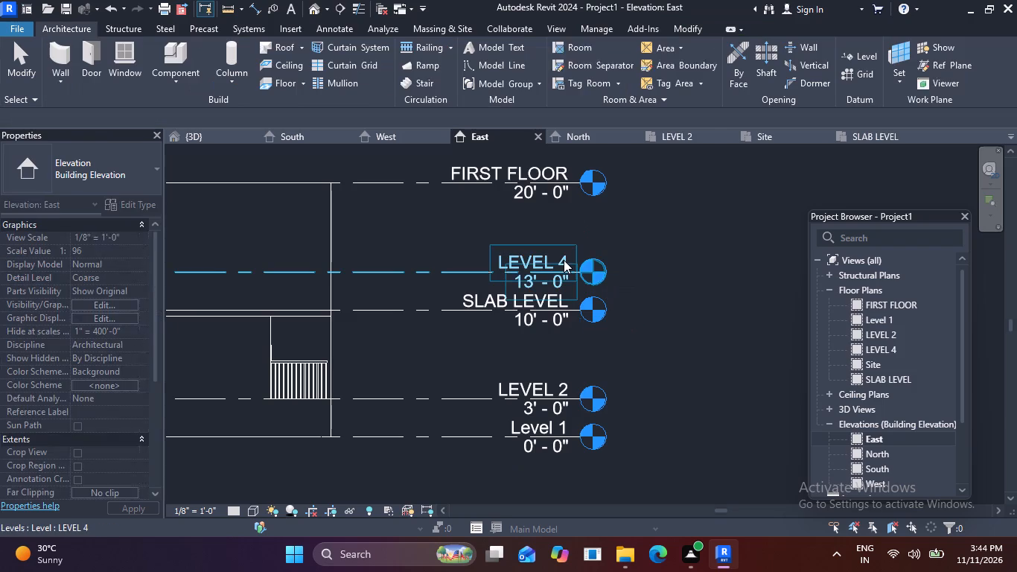
{"action": "key", "text": "Escape"}
{"action": "double_click", "coordinate": [536, 255]}
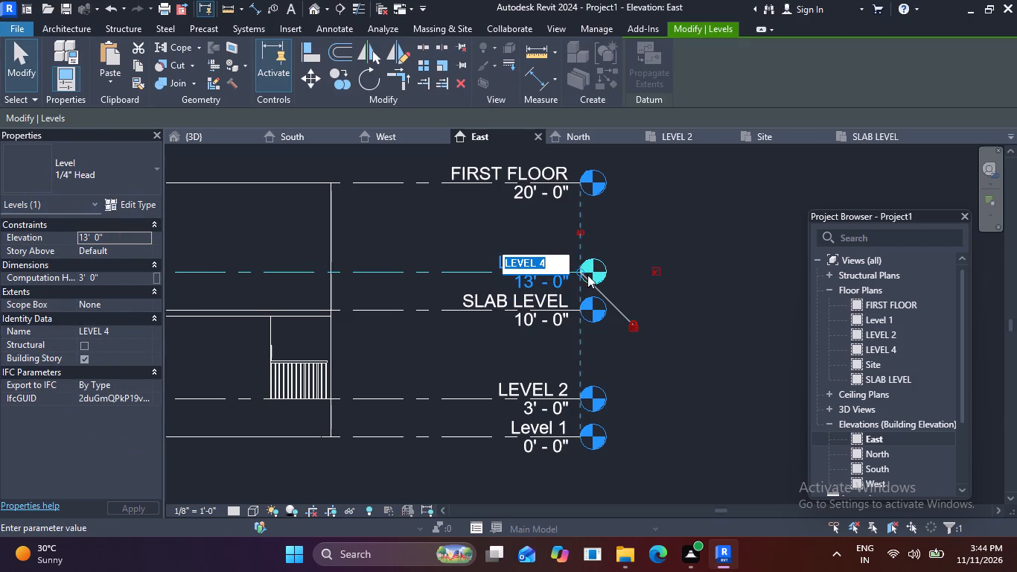
{"action": "key", "text": "BackSpace"}
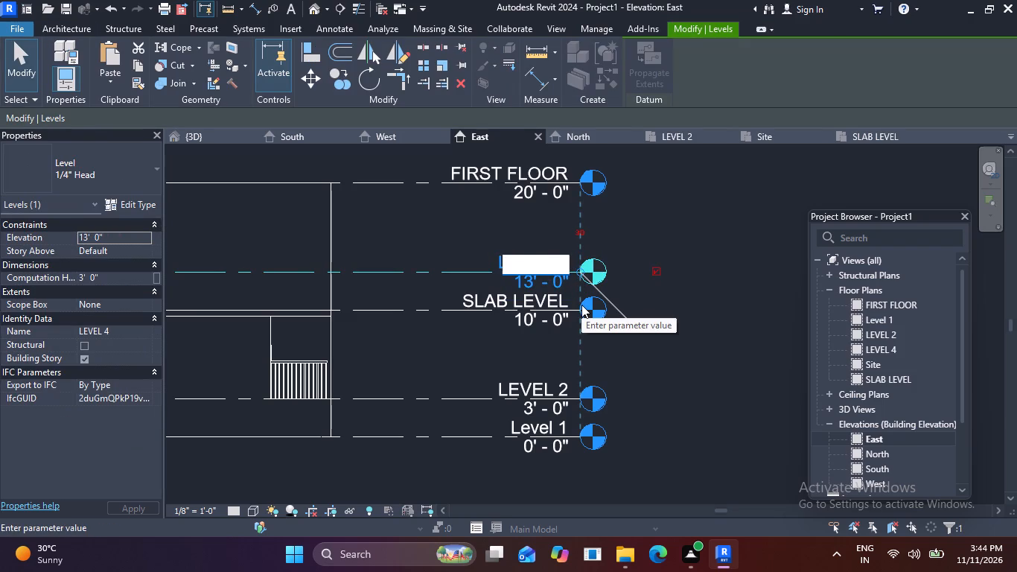
{"action": "type", "text": "FIRST"}
{"action": "key", "text": "space"}
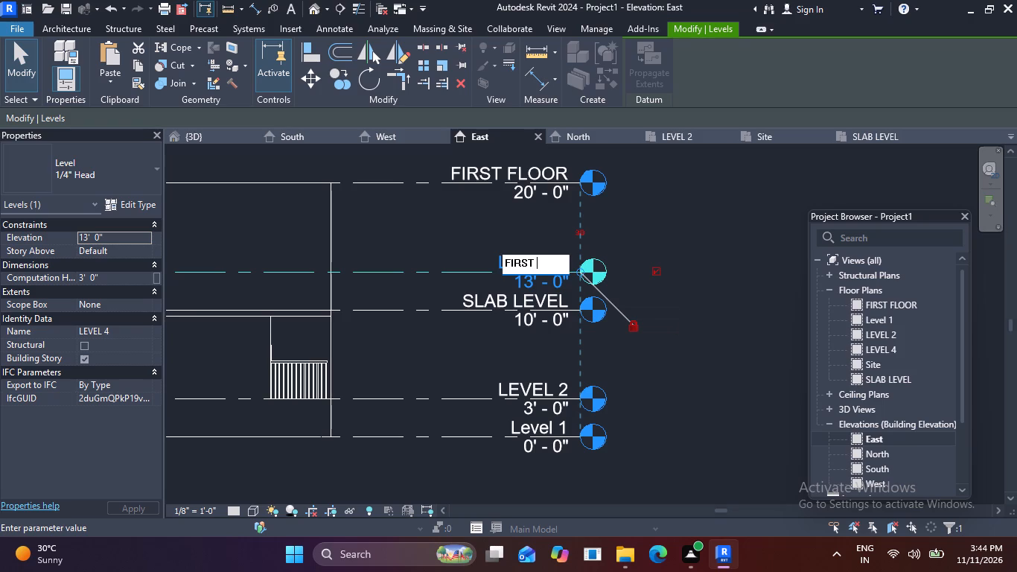
{"action": "type", "text": "FLOOR"}
{"action": "key", "text": "space"}
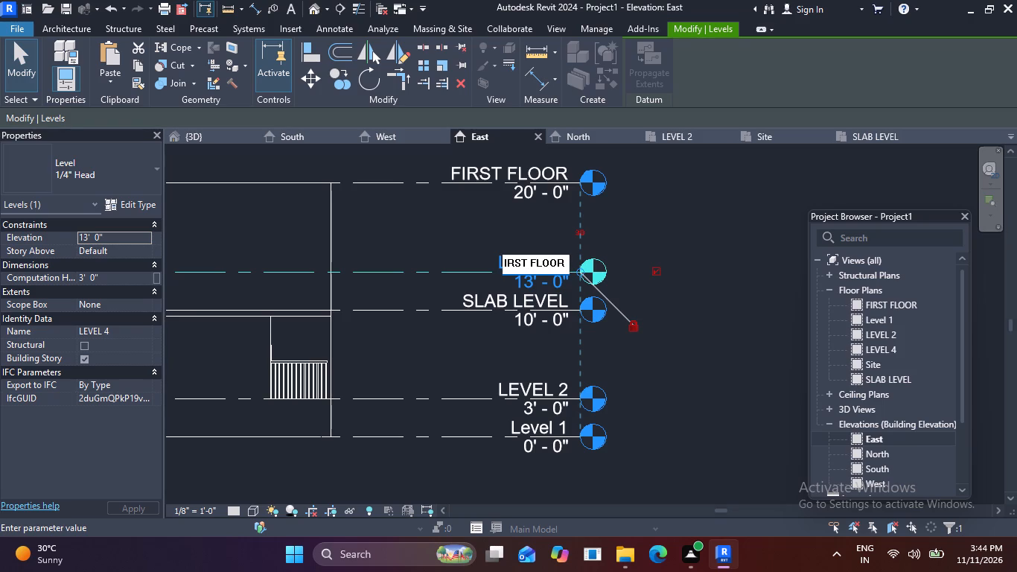
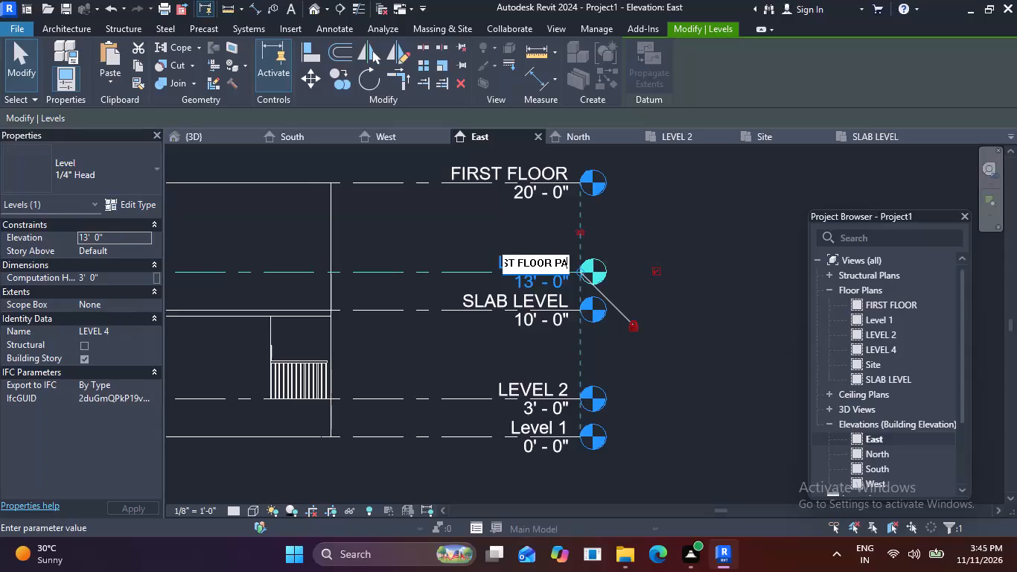
Complete the 13' 0" level's name as FIRST FLOOR PARAPIT and rename the corresponding views as well.
{"action": "type", "text": "RAPIT"}
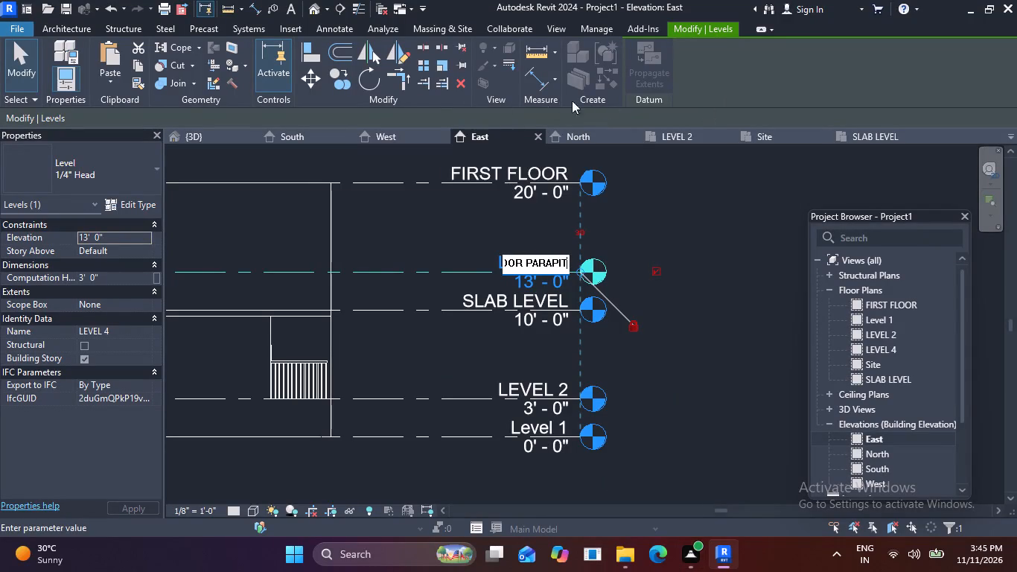
{"action": "left_click", "coordinate": [656, 232]}
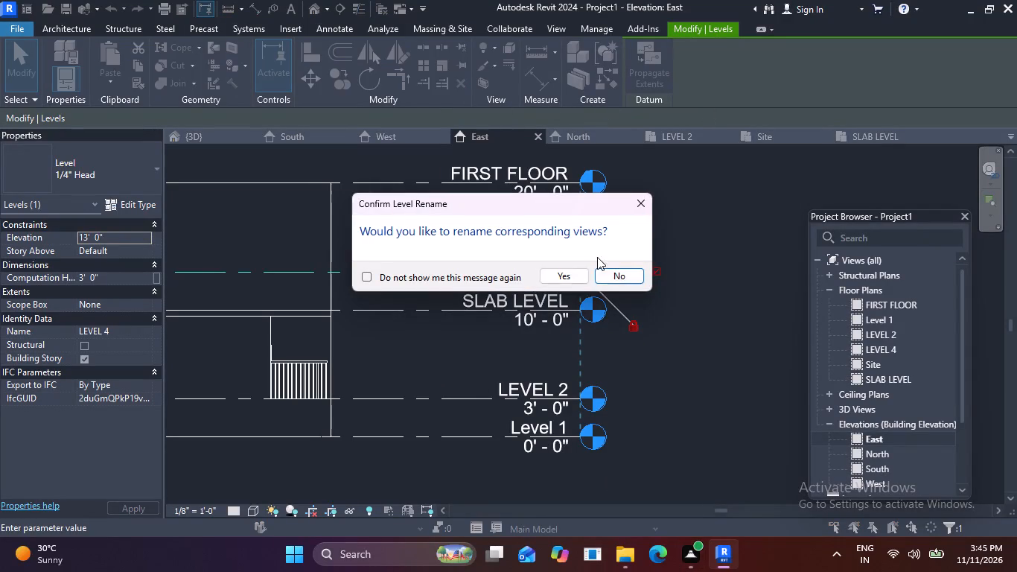
{"action": "left_click", "coordinate": [574, 278]}
{"action": "scroll", "coordinate": [521, 252], "scroll_direction": "down", "scroll_amount": 6}
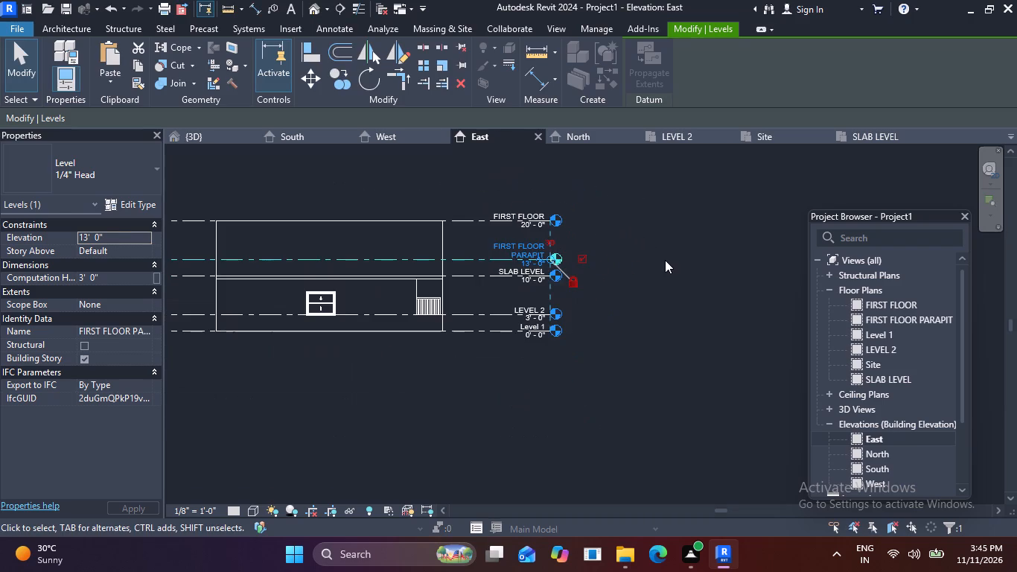
{"action": "key", "text": "Escape"}
In the SLAB LEVEL floor plan, start a wall whose height runs up to FIRST FLOOR PARAPIT.
{"action": "scroll", "coordinate": [589, 260], "scroll_direction": "down", "scroll_amount": 3}
{"action": "middle_click_drag", "start_coordinate": [637, 263], "coordinate": [721, 250]}
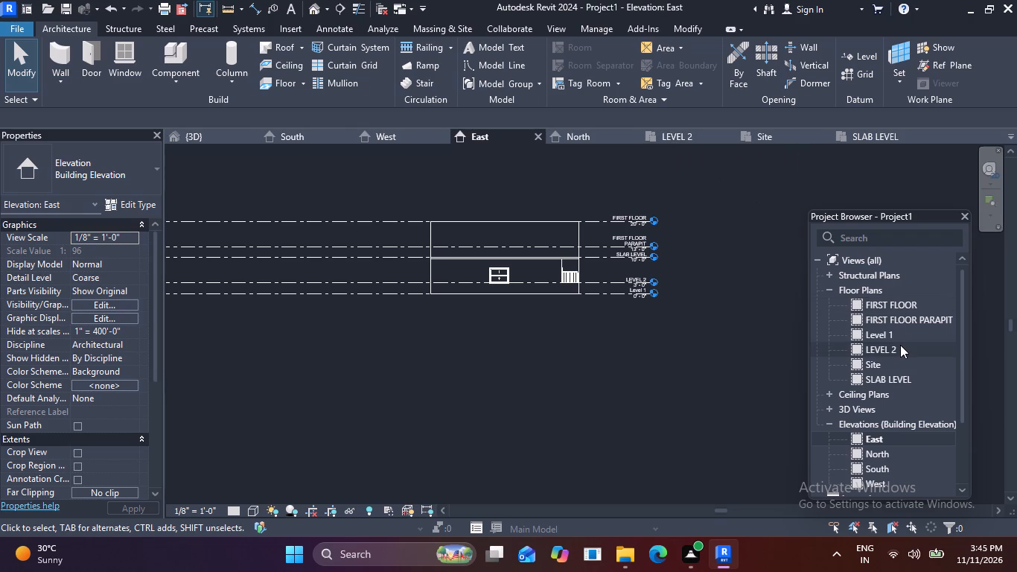
{"action": "double_click", "coordinate": [883, 305]}
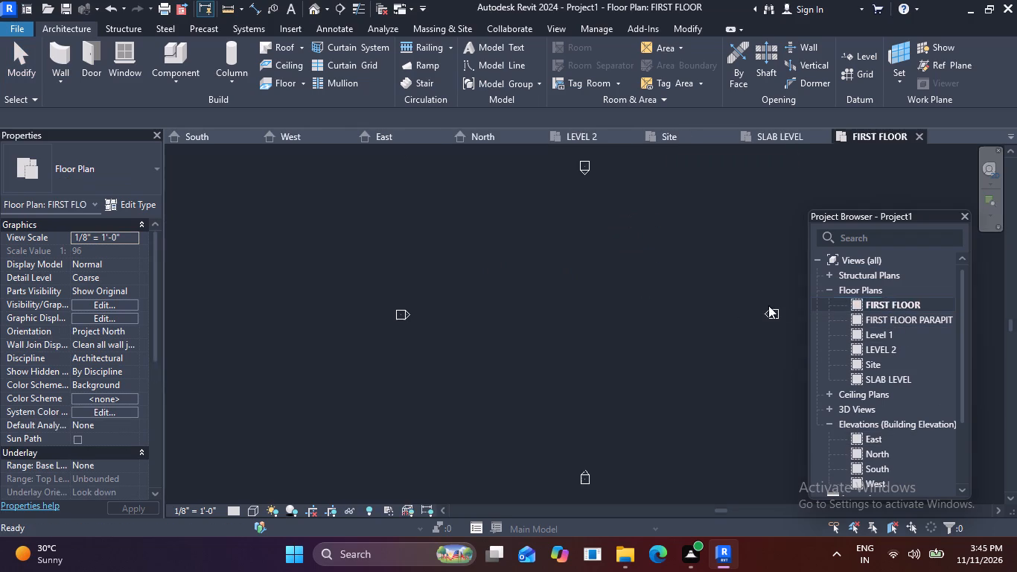
{"action": "double_click", "coordinate": [859, 321]}
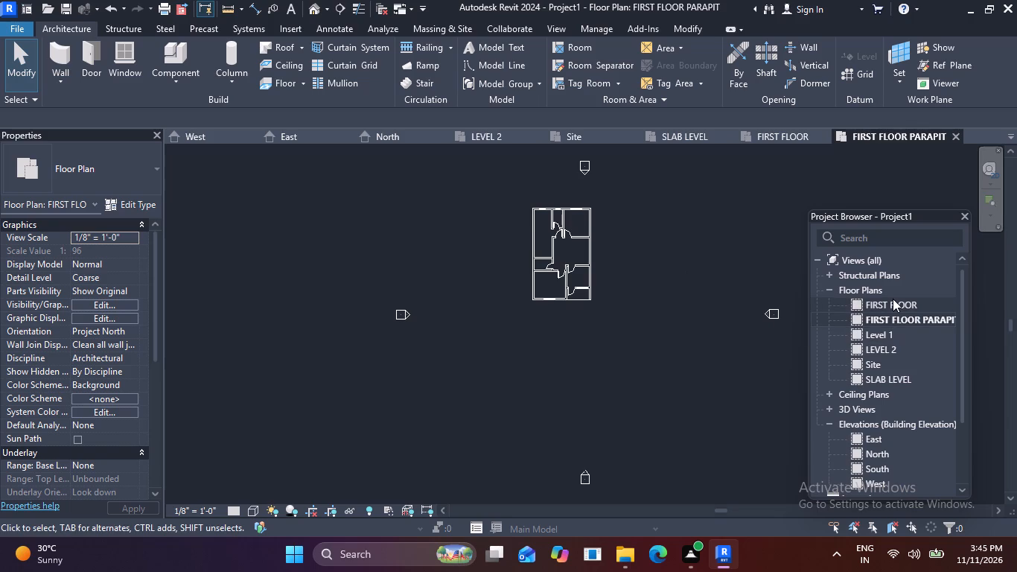
{"action": "scroll", "coordinate": [893, 299], "scroll_direction": "up", "scroll_amount": 3}
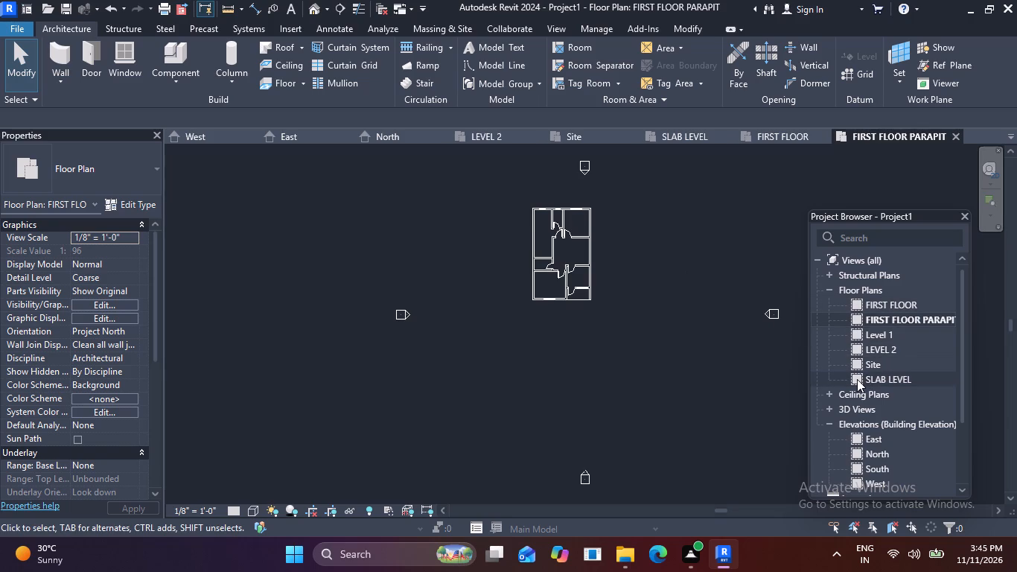
{"action": "double_click", "coordinate": [857, 379]}
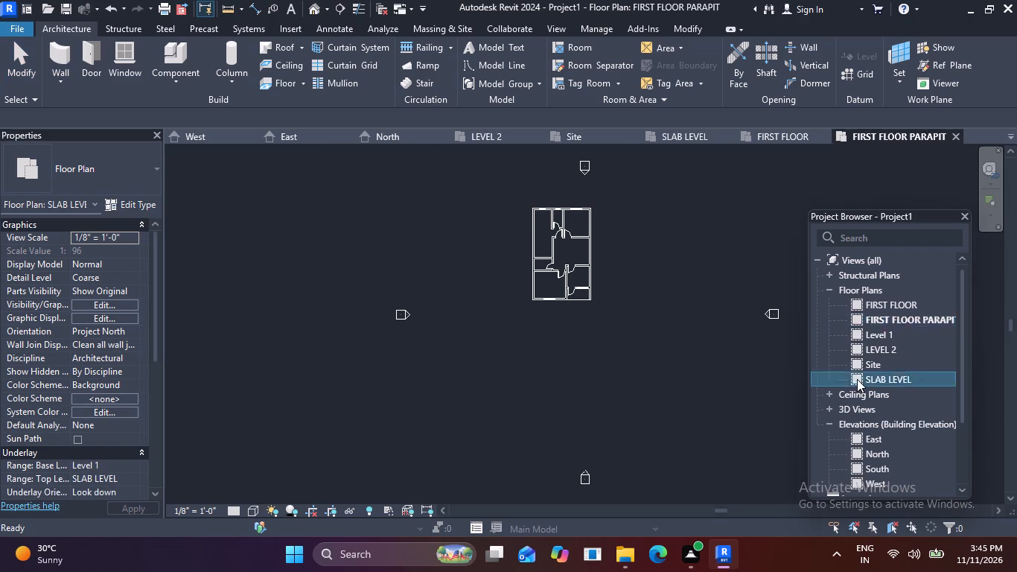
{"action": "scroll", "coordinate": [621, 250], "scroll_direction": "up", "scroll_amount": 2}
{"action": "scroll", "coordinate": [511, 284], "scroll_direction": "down", "scroll_amount": 2}
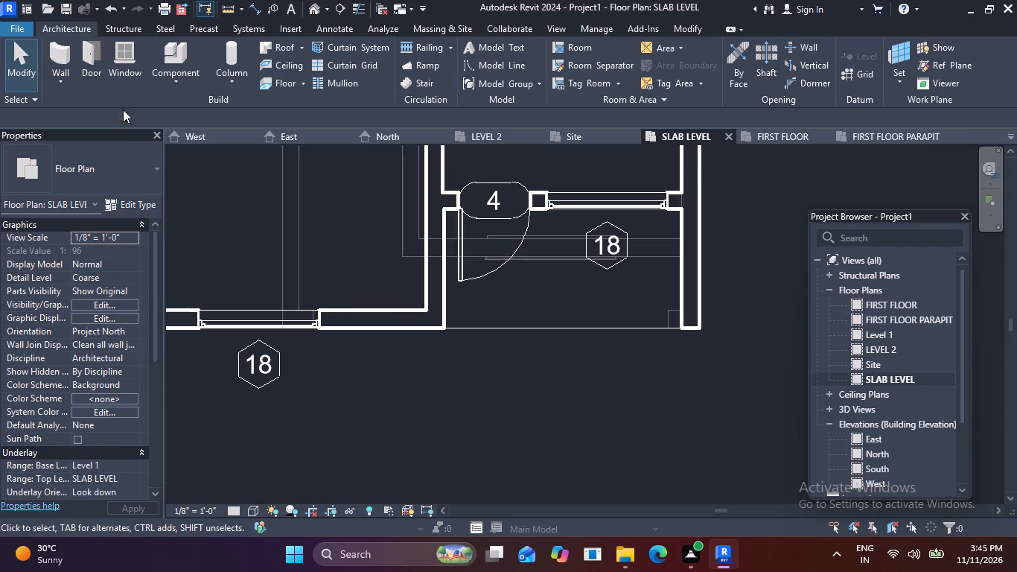
{"action": "left_click", "coordinate": [63, 60]}
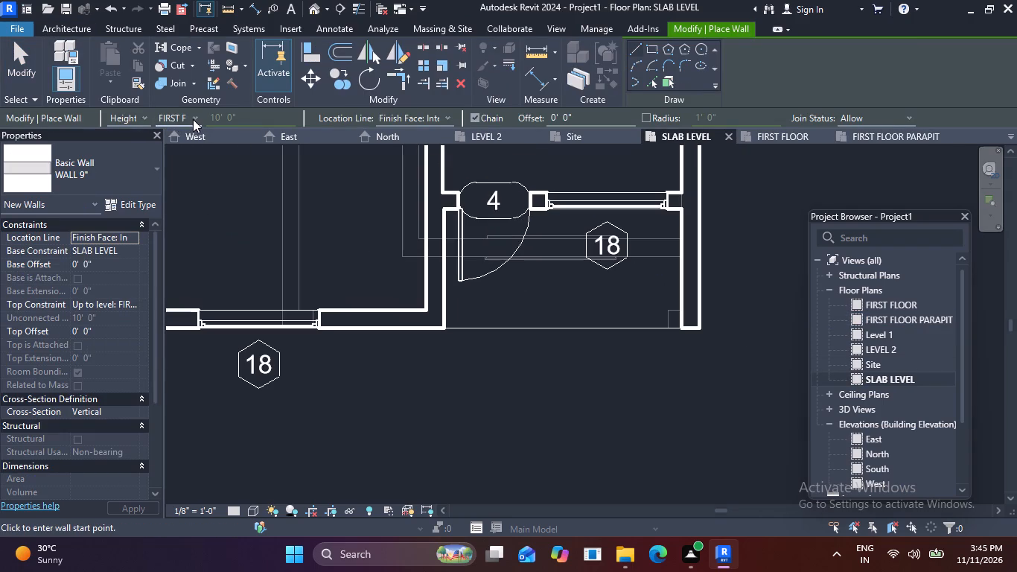
{"action": "left_click", "coordinate": [193, 119]}
{"action": "left_click", "coordinate": [200, 139]}
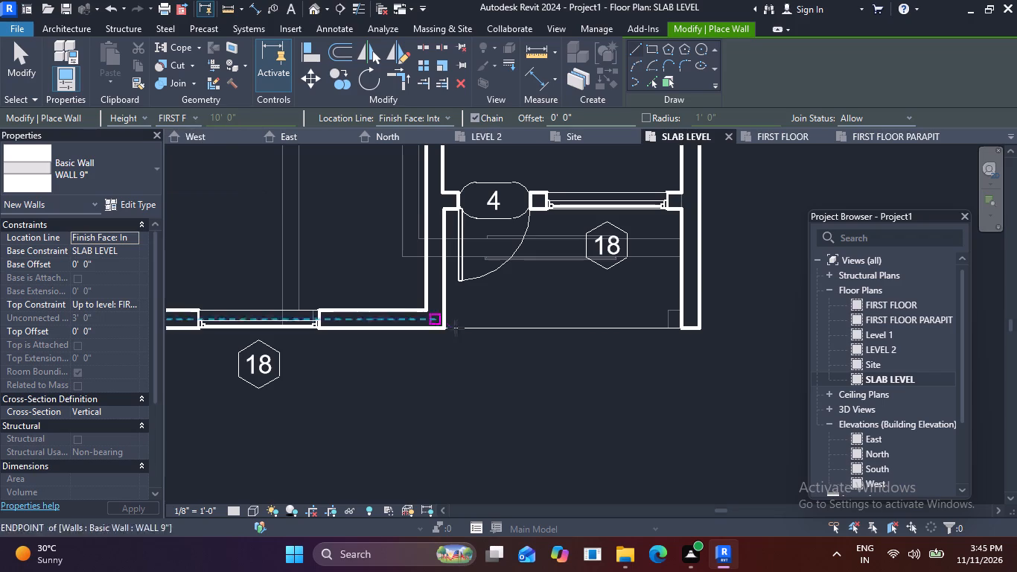
Duplicate the WALL 9" type as WALL 4" and set its structure layer thickness to 4".
{"action": "scroll", "coordinate": [464, 343], "scroll_direction": "up", "scroll_amount": 3}
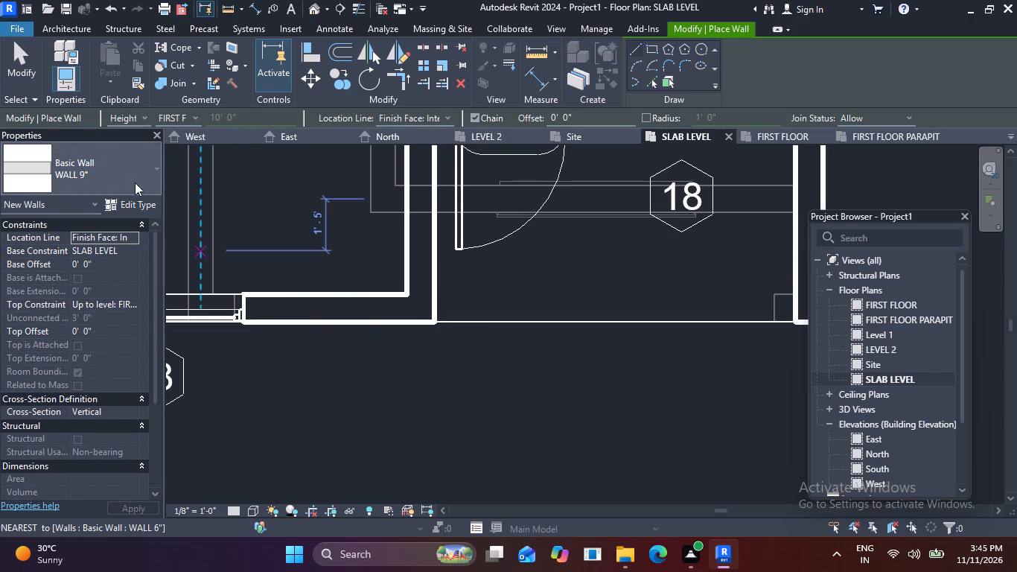
{"action": "left_click", "coordinate": [135, 205]}
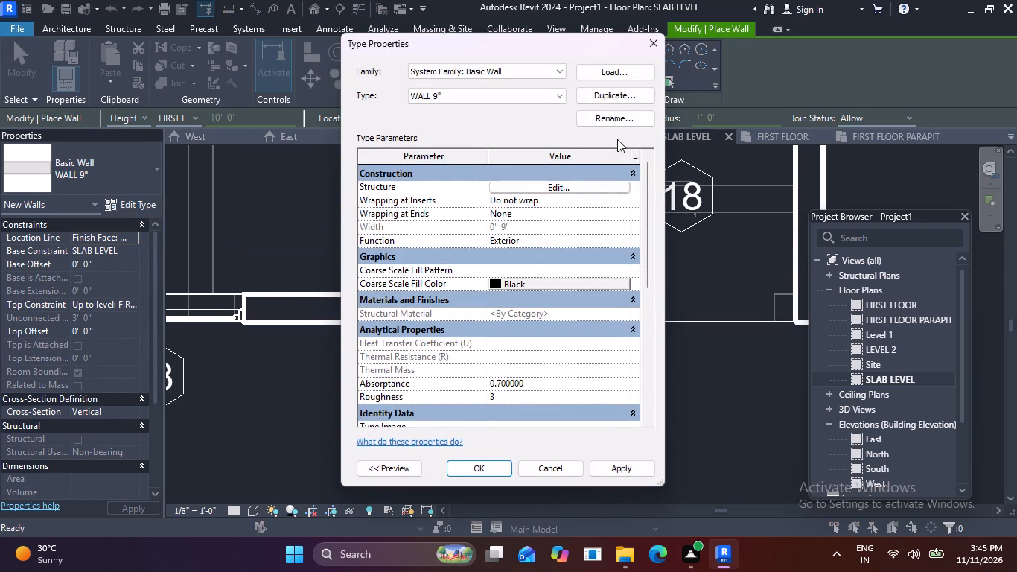
{"action": "left_click", "coordinate": [622, 94]}
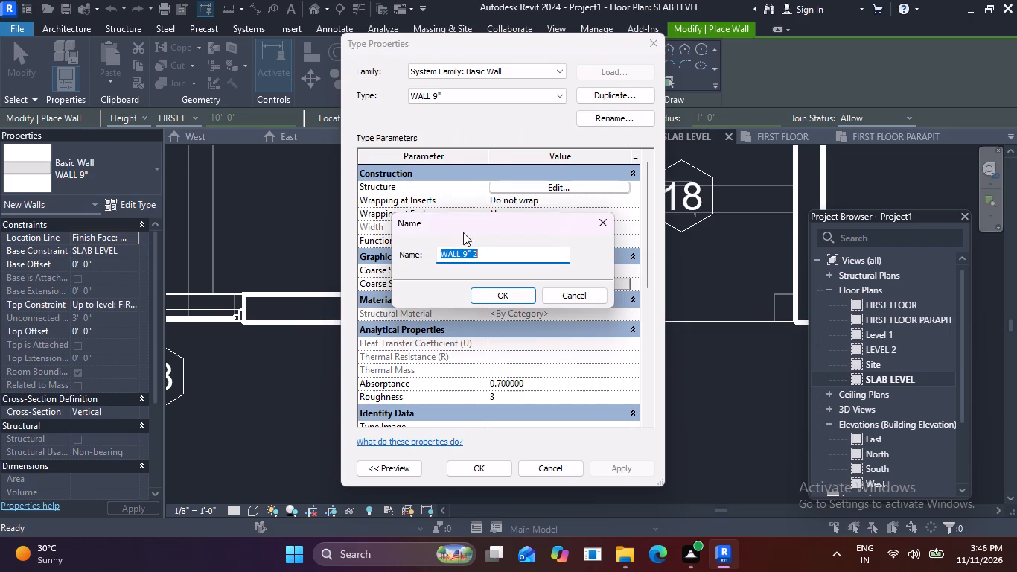
{"action": "left_click", "coordinate": [502, 258]}
{"action": "key", "text": "BackSpace"}
{"action": "key", "text": "BackSpace"}
{"action": "key", "text": "BackSpace"}
{"action": "key", "text": "BackSpace"}
{"action": "type", "text": "4\""}
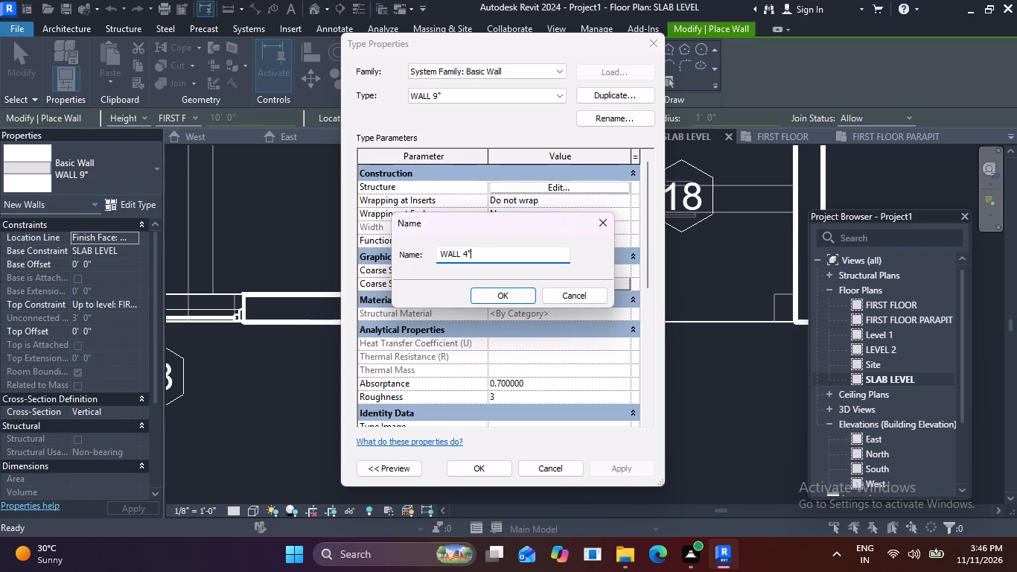
{"action": "left_click", "coordinate": [527, 299]}
{"action": "left_click", "coordinate": [586, 187]}
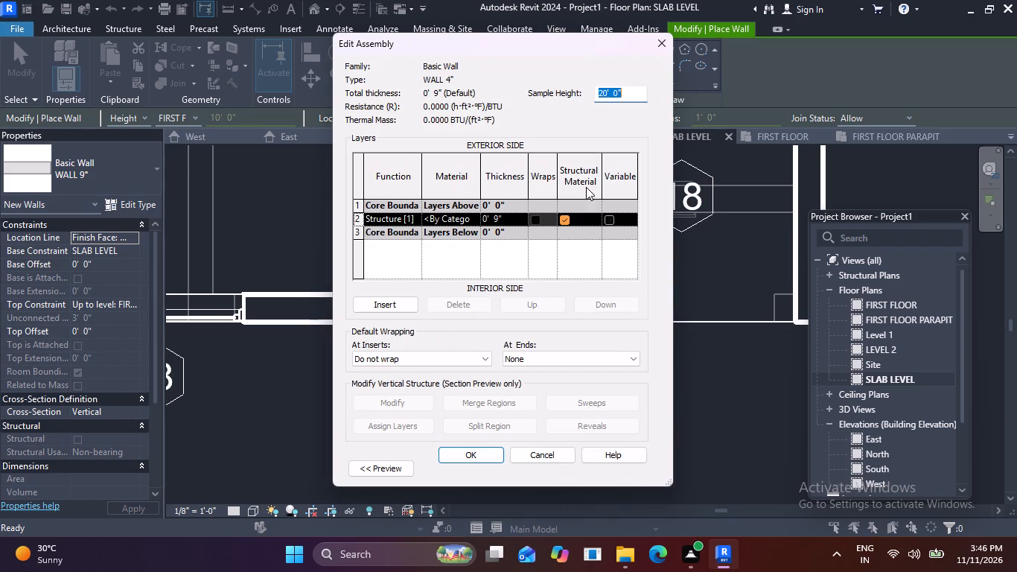
{"action": "left_click", "coordinate": [515, 222]}
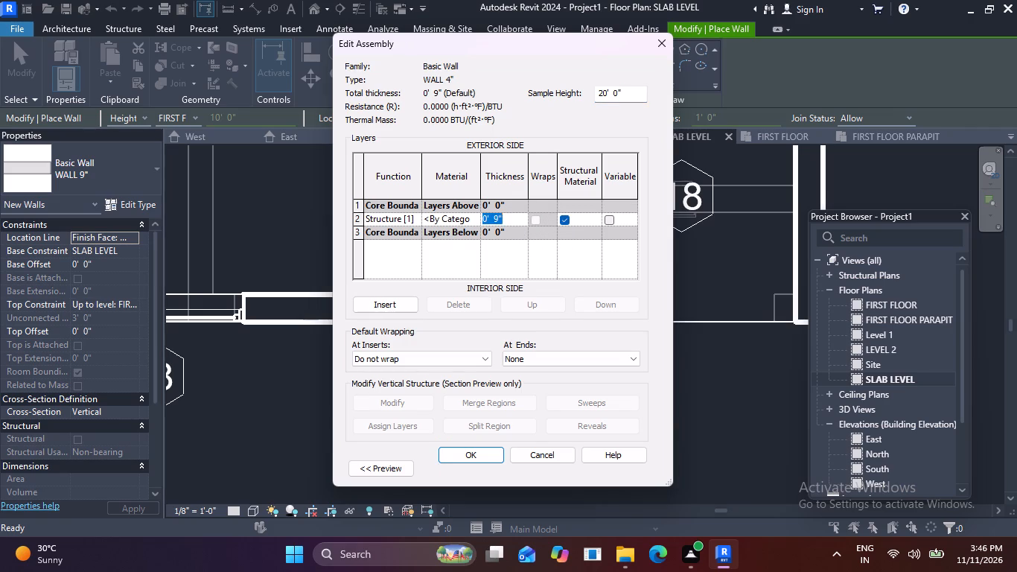
{"action": "key", "text": "BackSpace"}
{"action": "type", "text": "4\""}
{"action": "left_click", "coordinate": [467, 458]}
{"action": "scroll", "coordinate": [568, 256], "scroll_direction": "down", "scroll_amount": 3}
{"action": "left_click", "coordinate": [485, 467]}
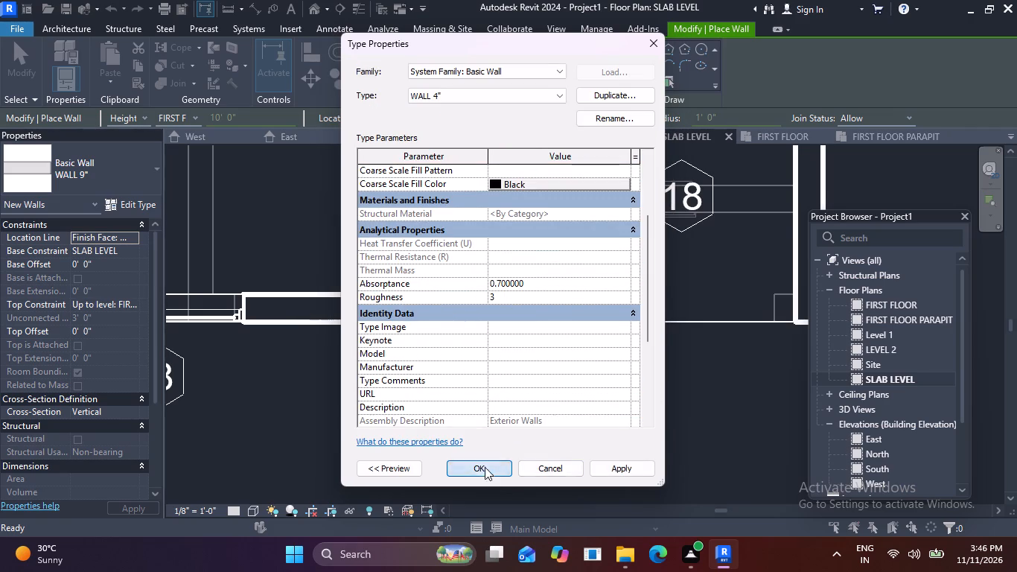
Draw a WALL 4" parapet along the open outer edge of the balcony, between the ends of its two side walls.
{"action": "scroll", "coordinate": [516, 261], "scroll_direction": "down", "scroll_amount": 2}
{"action": "scroll", "coordinate": [453, 320], "scroll_direction": "up", "scroll_amount": 3}
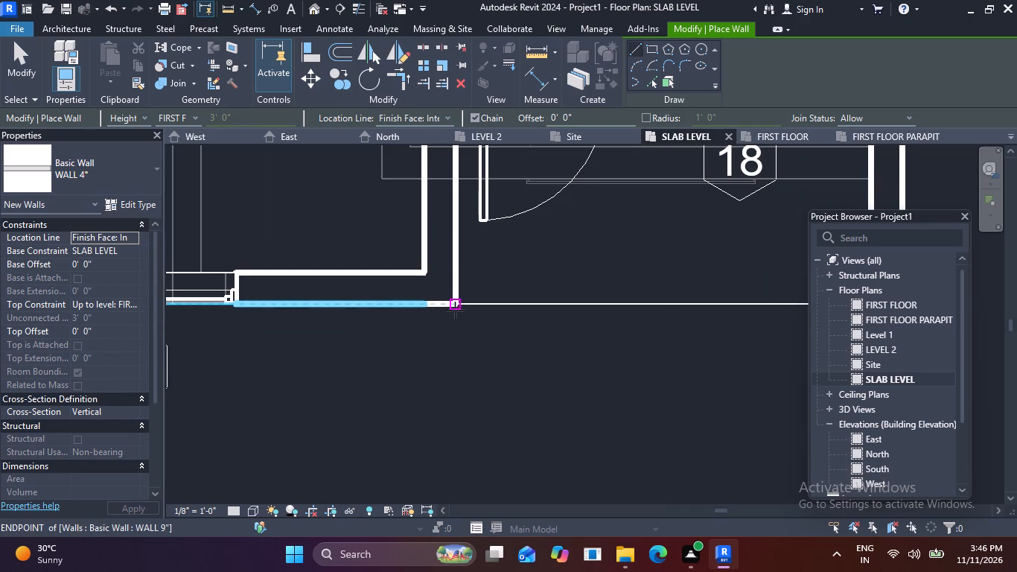
{"action": "left_click", "coordinate": [457, 309]}
{"action": "middle_click_drag", "start_coordinate": [569, 320], "coordinate": [281, 325]}
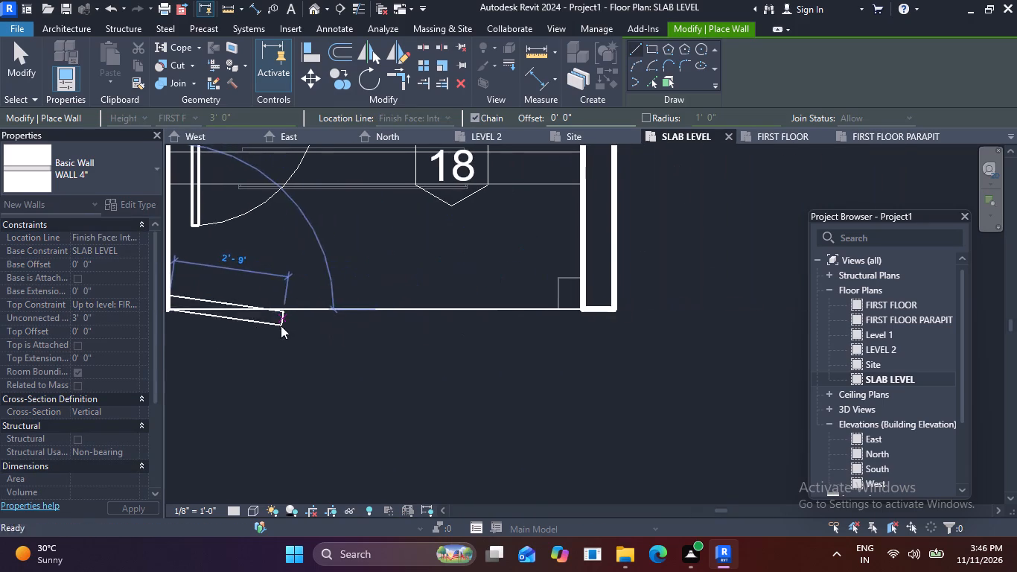
{"action": "left_click", "coordinate": [581, 317]}
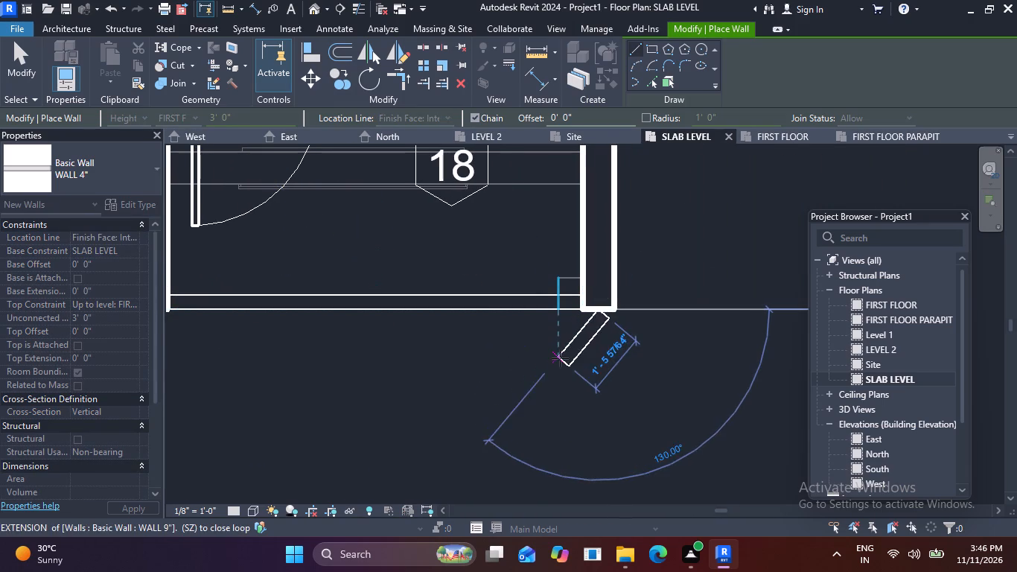
{"action": "key", "text": "Escape"}
Examine the balcony's new parapet wall from the front in the 3D view.
{"action": "scroll", "coordinate": [542, 352], "scroll_direction": "down", "scroll_amount": 5}
{"action": "middle_click_drag", "start_coordinate": [540, 364], "coordinate": [613, 367]}
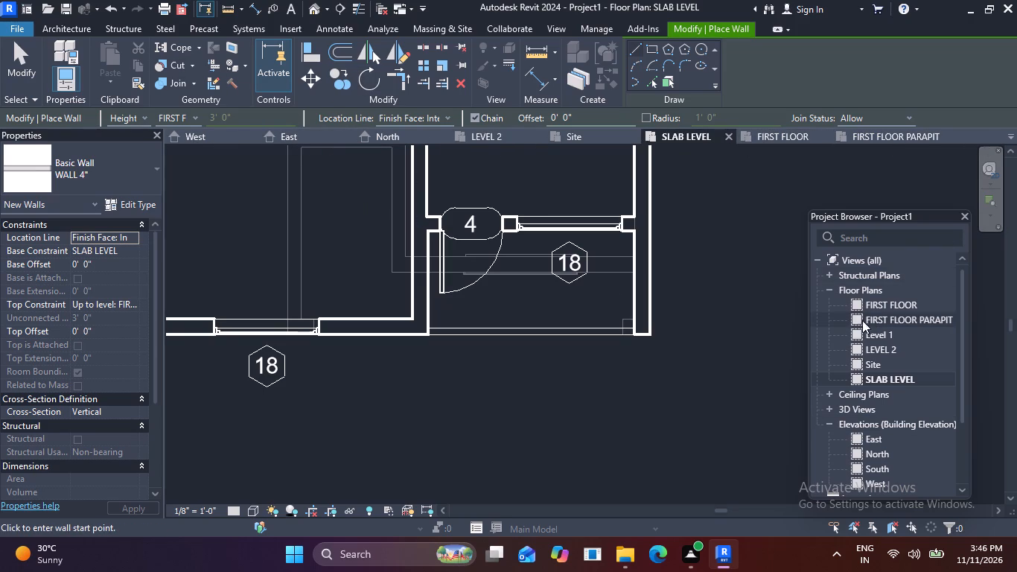
{"action": "left_click", "coordinate": [320, 8]}
{"action": "scroll", "coordinate": [483, 207], "scroll_direction": "down", "scroll_amount": 1}
{"action": "scroll", "coordinate": [567, 430], "scroll_direction": "up", "scroll_amount": 5}
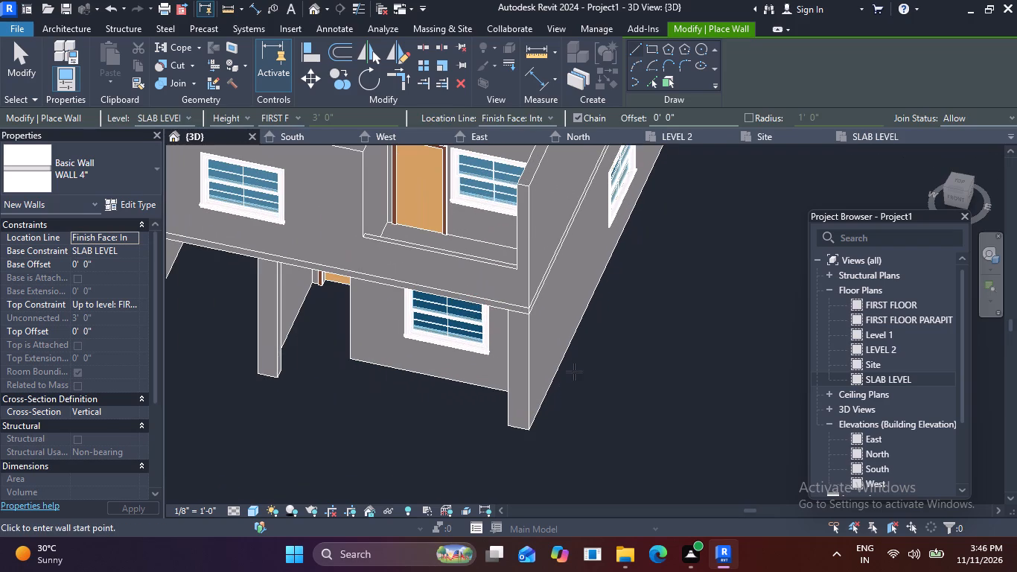
{"action": "scroll", "coordinate": [404, 278], "scroll_direction": "up", "scroll_amount": 2}
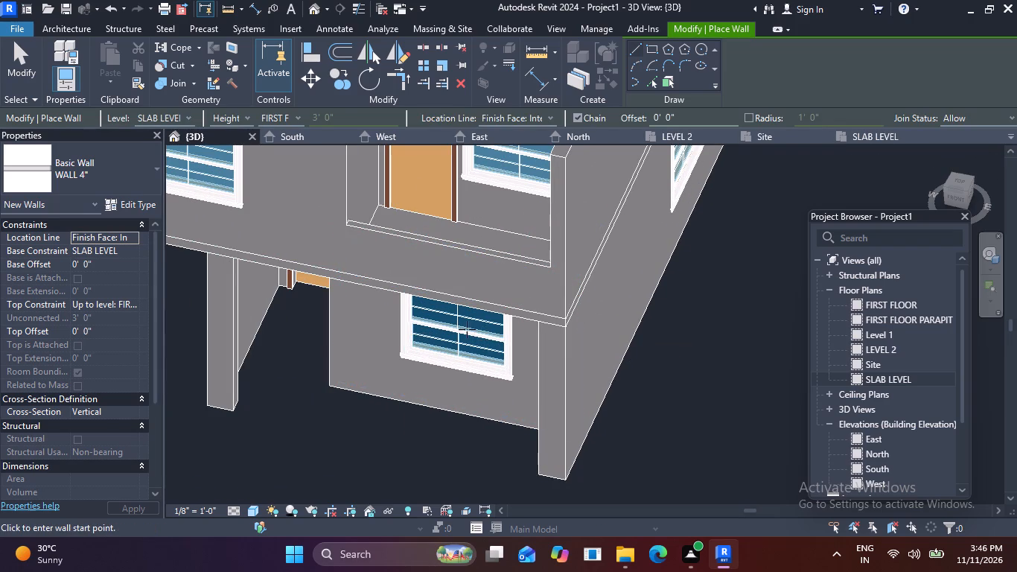
{"action": "middle_click_drag", "start_coordinate": [401, 366], "coordinate": [447, 299]}
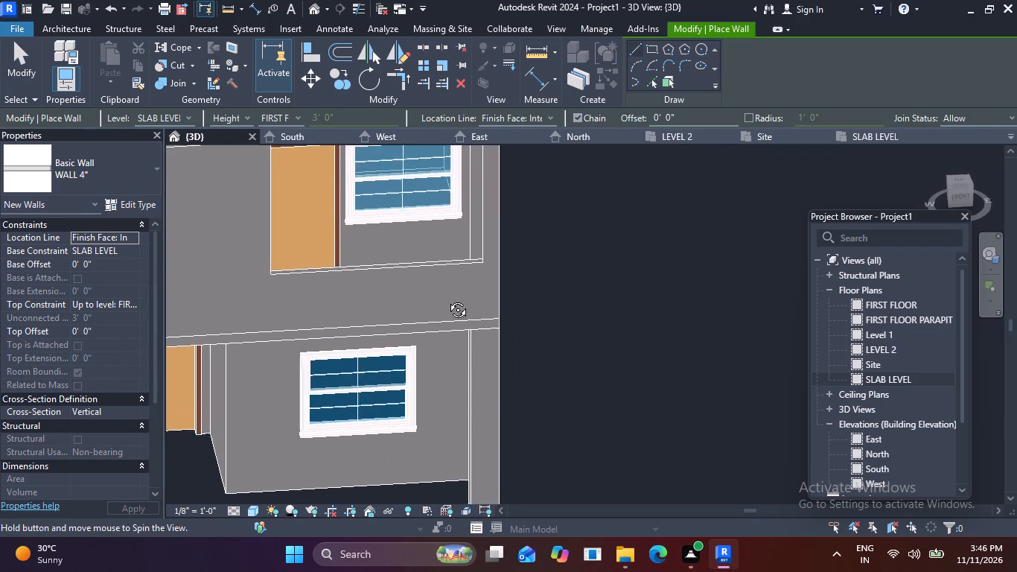
{"action": "middle_click_drag", "start_coordinate": [447, 299], "coordinate": [421, 277]}
{"action": "scroll", "coordinate": [289, 273], "scroll_direction": "up", "scroll_amount": 5}
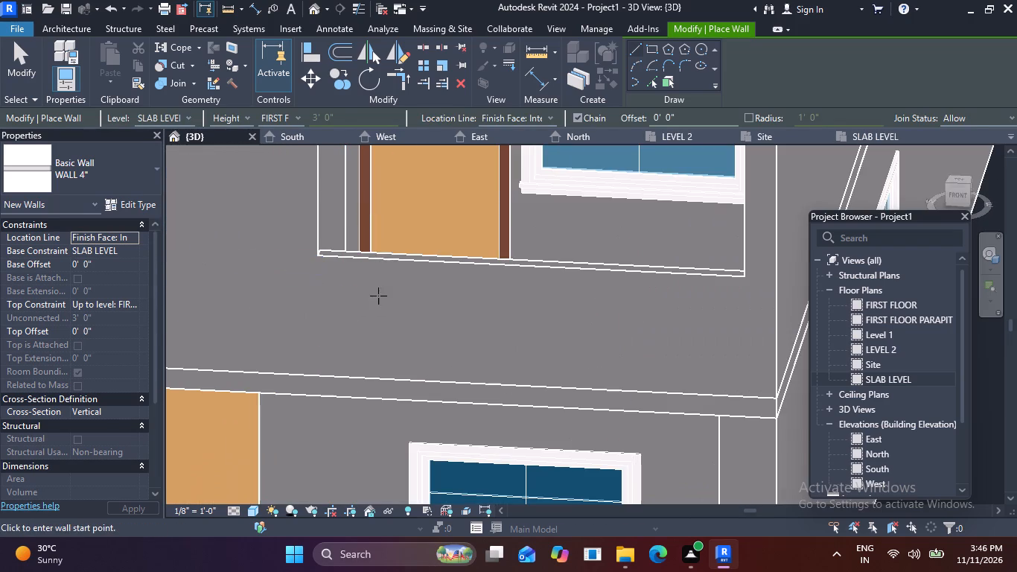
{"action": "middle_click_drag", "start_coordinate": [372, 311], "coordinate": [384, 316], "text": "shift"}
{"action": "middle_click_drag", "start_coordinate": [421, 324], "coordinate": [480, 356]}
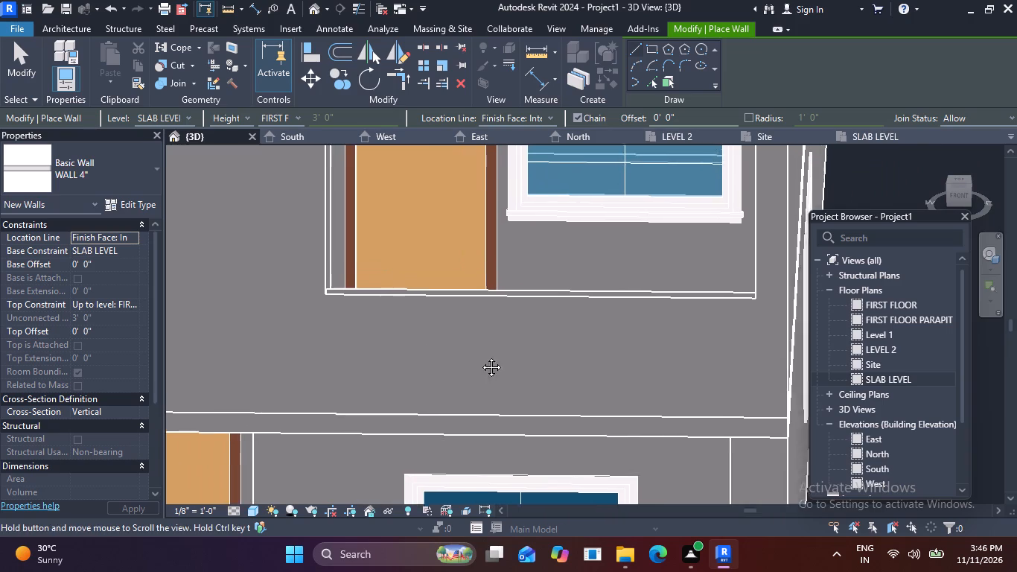
{"action": "middle_click_drag", "start_coordinate": [480, 356], "coordinate": [502, 370]}
{"action": "scroll", "coordinate": [503, 372], "scroll_direction": "up", "scroll_amount": 1}
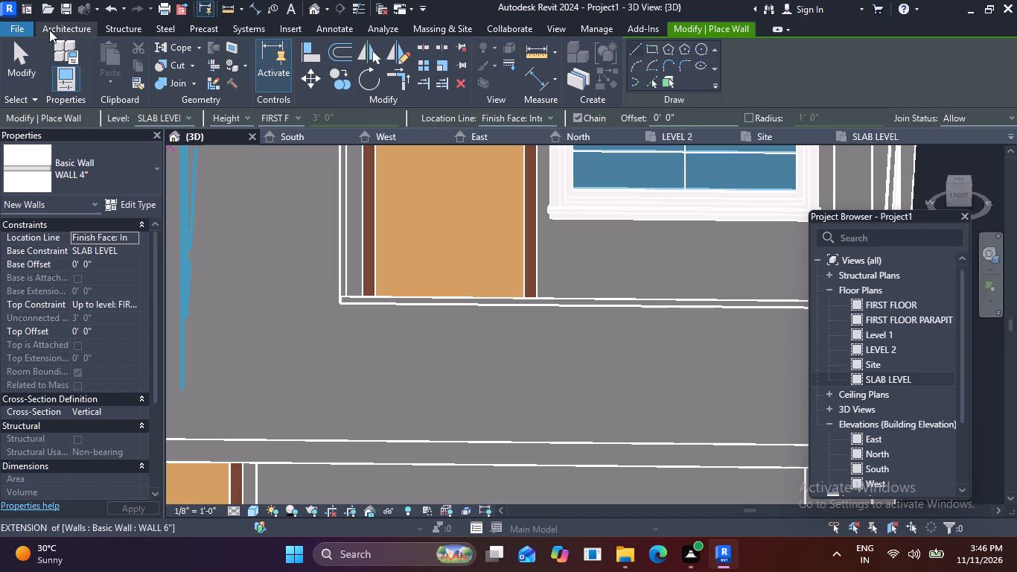
Start an in-place component in the Generic Models category, named Generic Models 1.
{"action": "left_click", "coordinate": [49, 30]}
{"action": "left_click", "coordinate": [196, 80]}
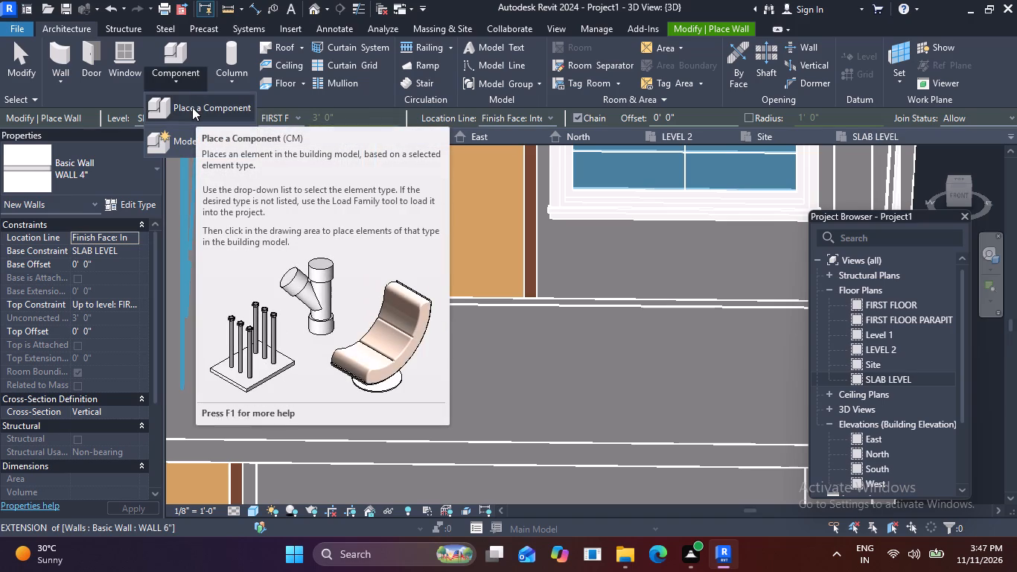
{"action": "left_click", "coordinate": [180, 140]}
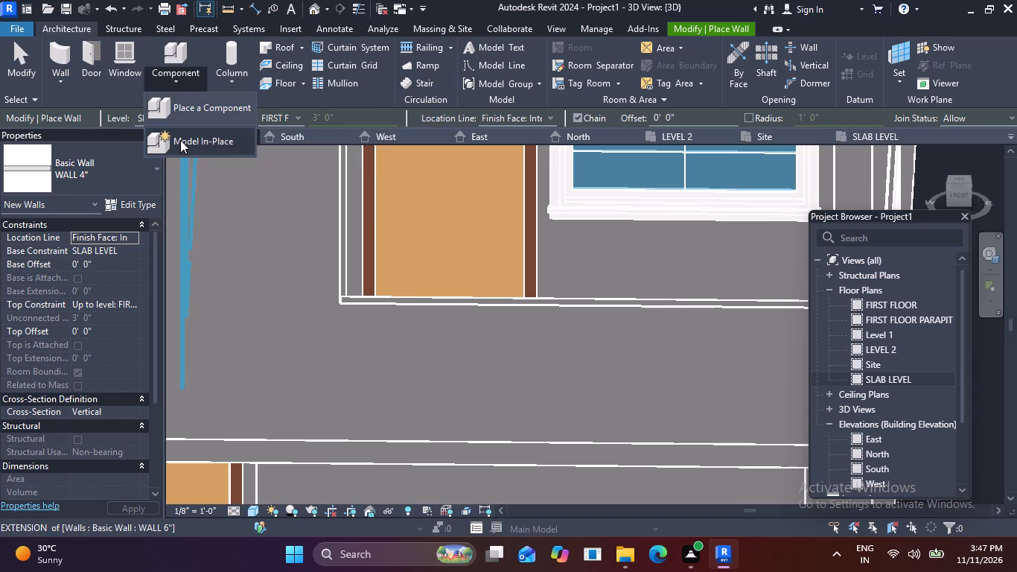
{"action": "scroll", "coordinate": [479, 249], "scroll_direction": "down", "scroll_amount": 4}
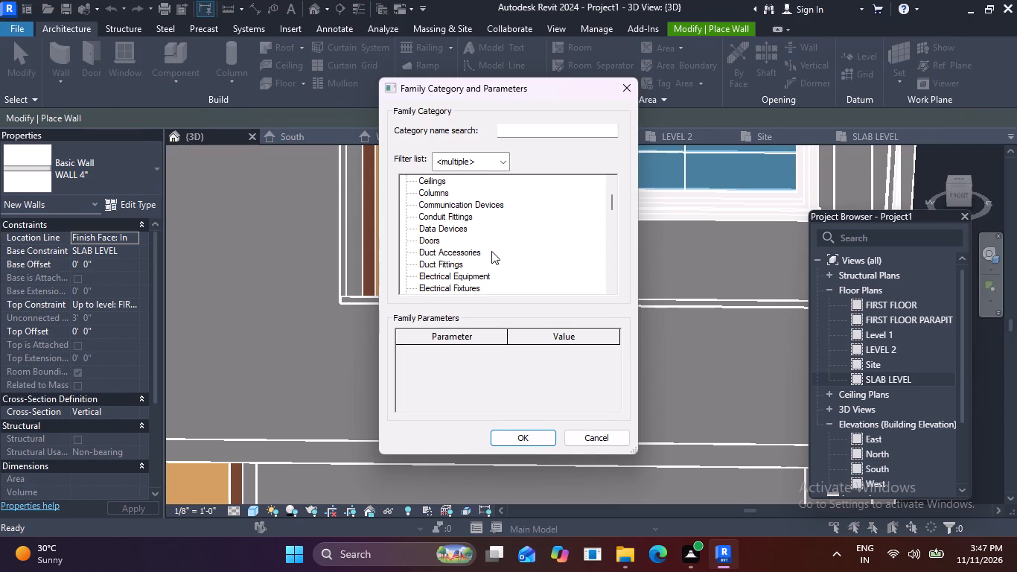
{"action": "scroll", "coordinate": [491, 251], "scroll_direction": "down", "scroll_amount": 8}
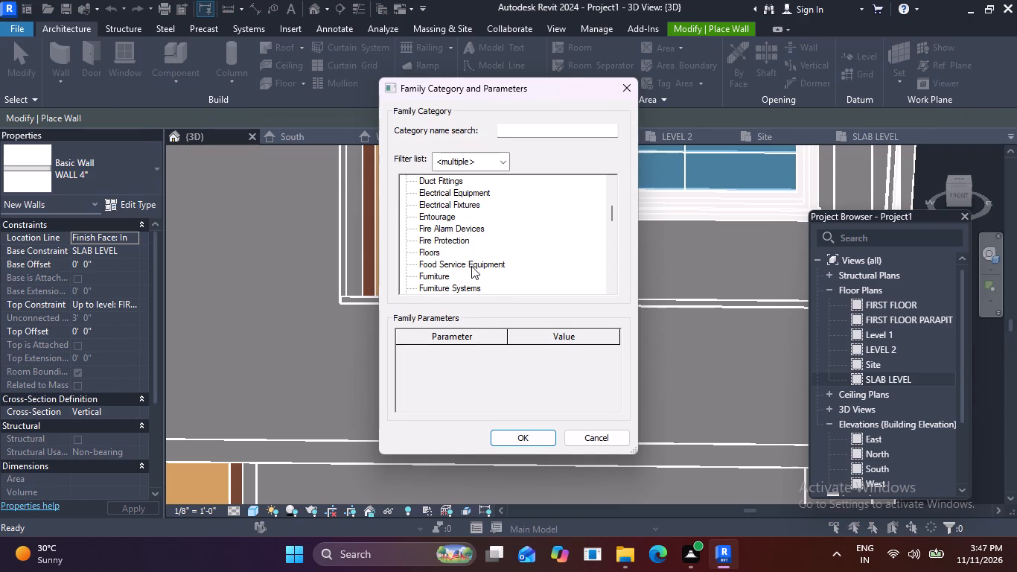
{"action": "scroll", "coordinate": [472, 266], "scroll_direction": "down", "scroll_amount": 3}
{"action": "scroll", "coordinate": [472, 266], "scroll_direction": "up", "scroll_amount": 1}
{"action": "left_click", "coordinate": [472, 266]}
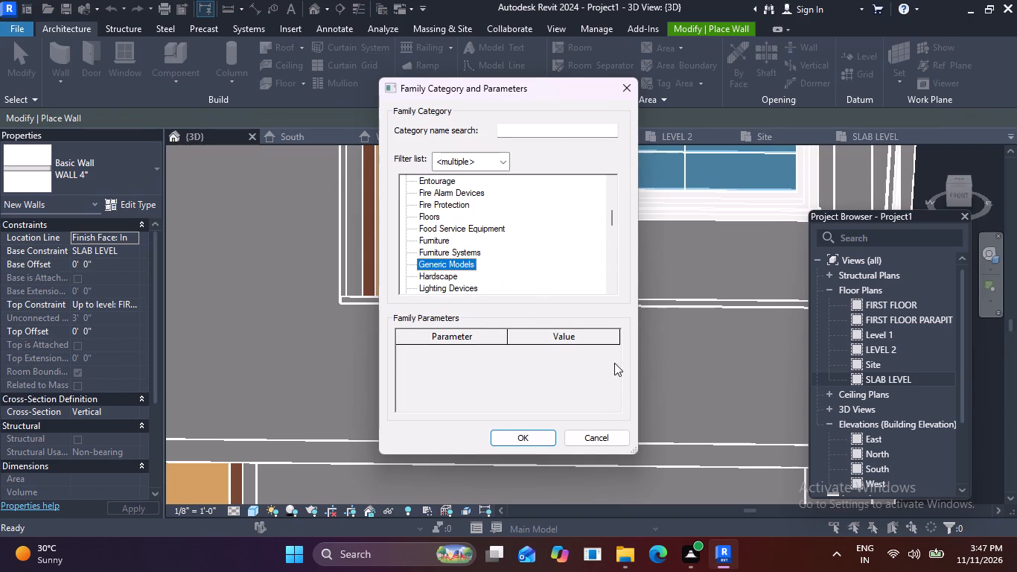
{"action": "left_click", "coordinate": [531, 441]}
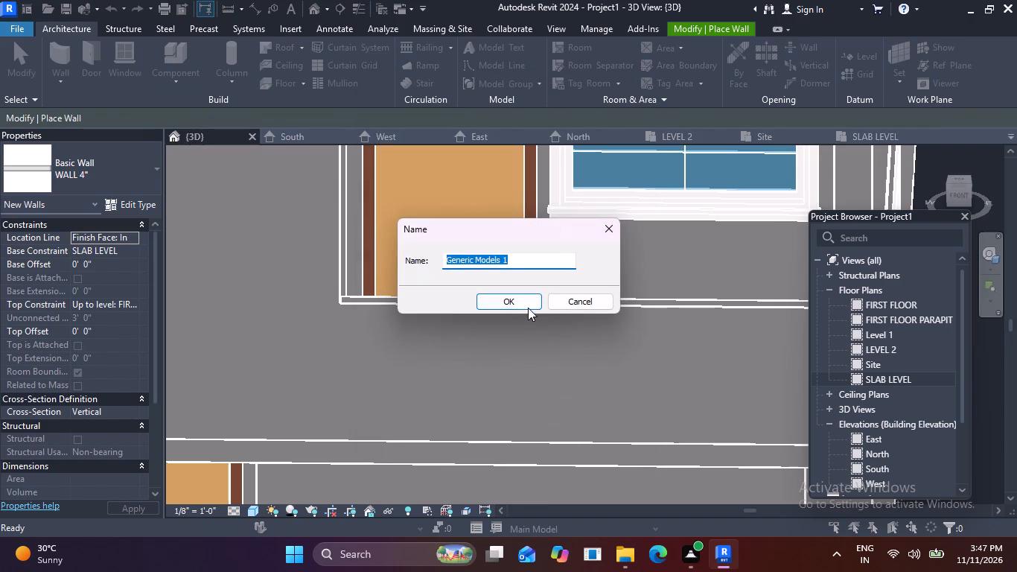
{"action": "left_click", "coordinate": [520, 301]}
Start a void extrusion and pick the front face of the balcony parapet wall as its work plane.
{"action": "scroll", "coordinate": [397, 316], "scroll_direction": "up", "scroll_amount": 2}
{"action": "middle_click_drag", "start_coordinate": [429, 340], "coordinate": [430, 340]}
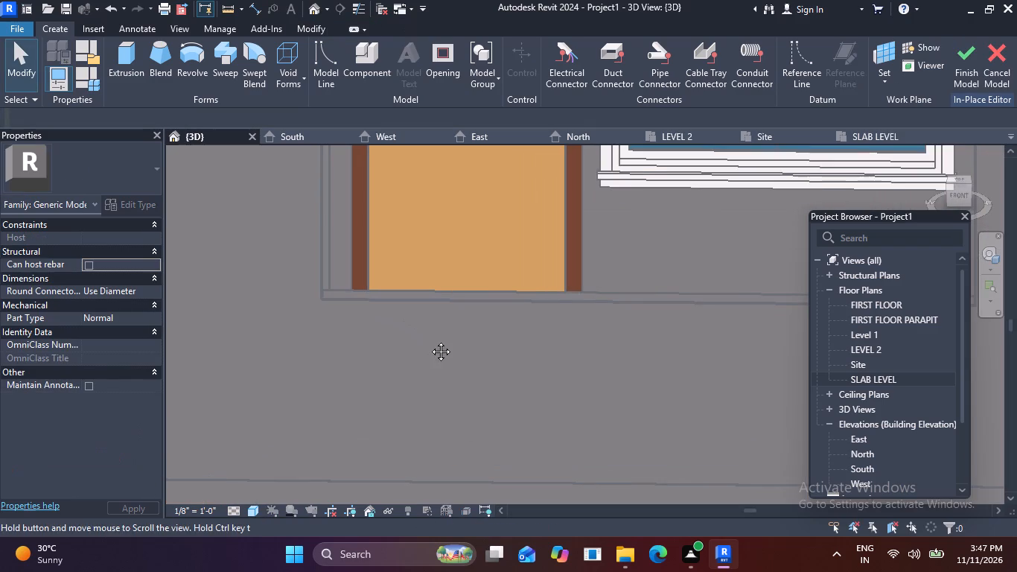
{"action": "middle_click_drag", "start_coordinate": [430, 340], "coordinate": [409, 263]}
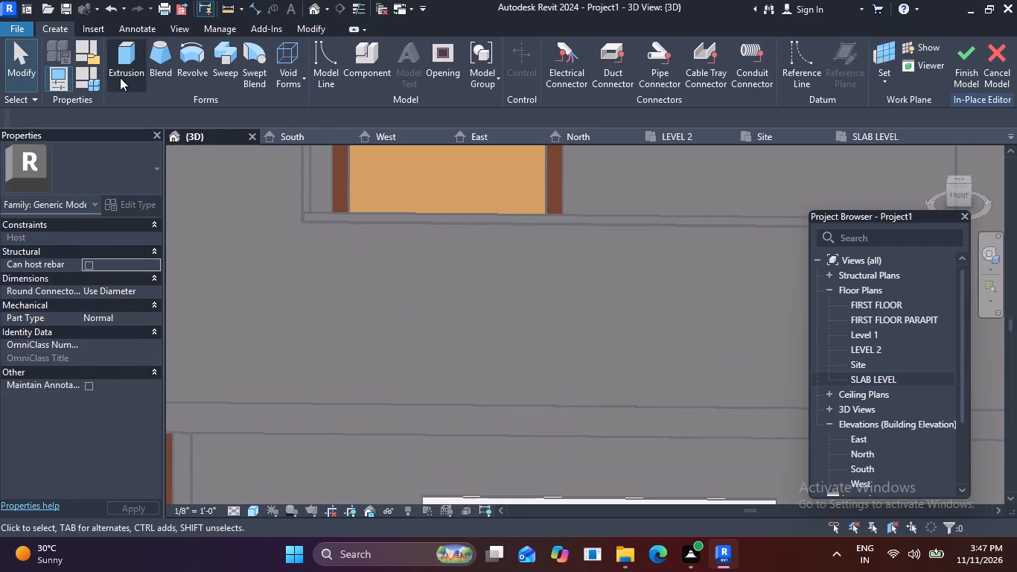
{"action": "left_click", "coordinate": [298, 80]}
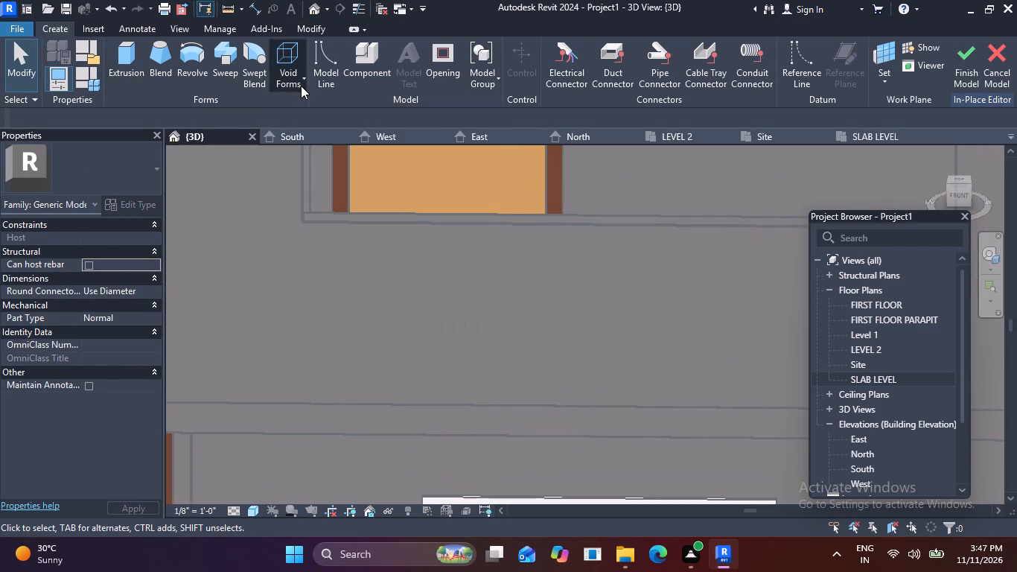
{"action": "left_click", "coordinate": [312, 112]}
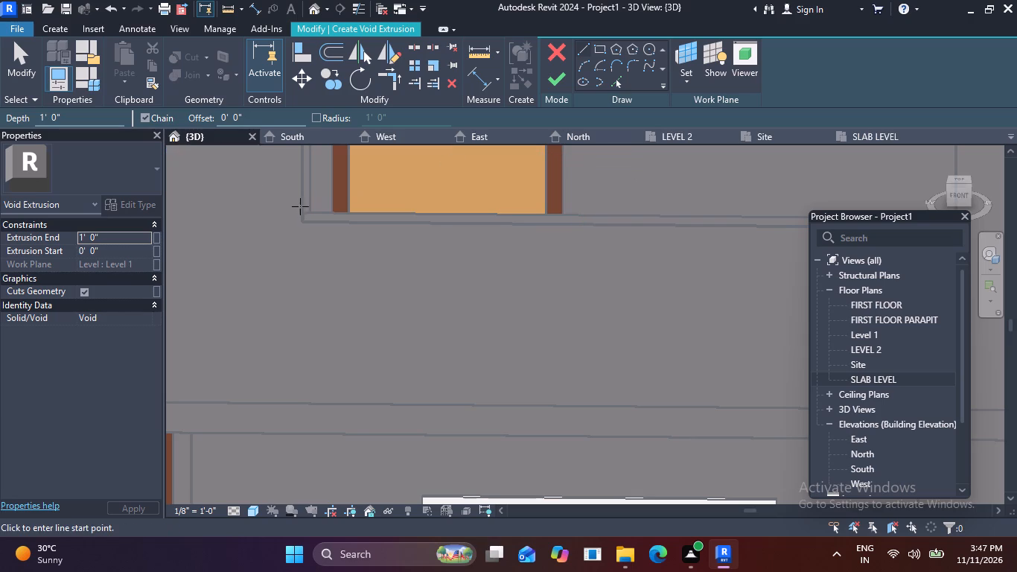
{"action": "left_click", "coordinate": [54, 25]}
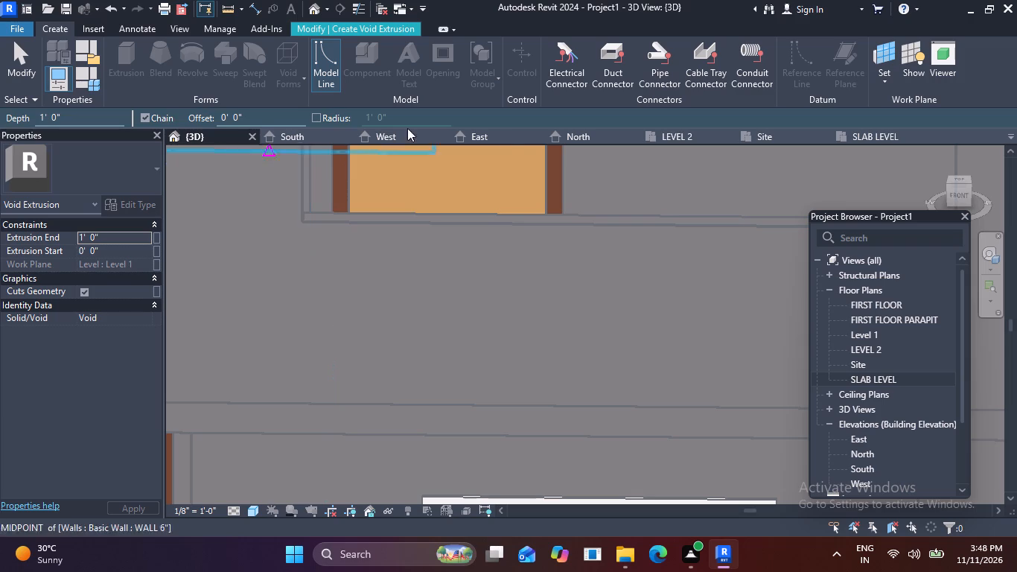
{"action": "scroll", "coordinate": [462, 258], "scroll_direction": "down", "scroll_amount": 2}
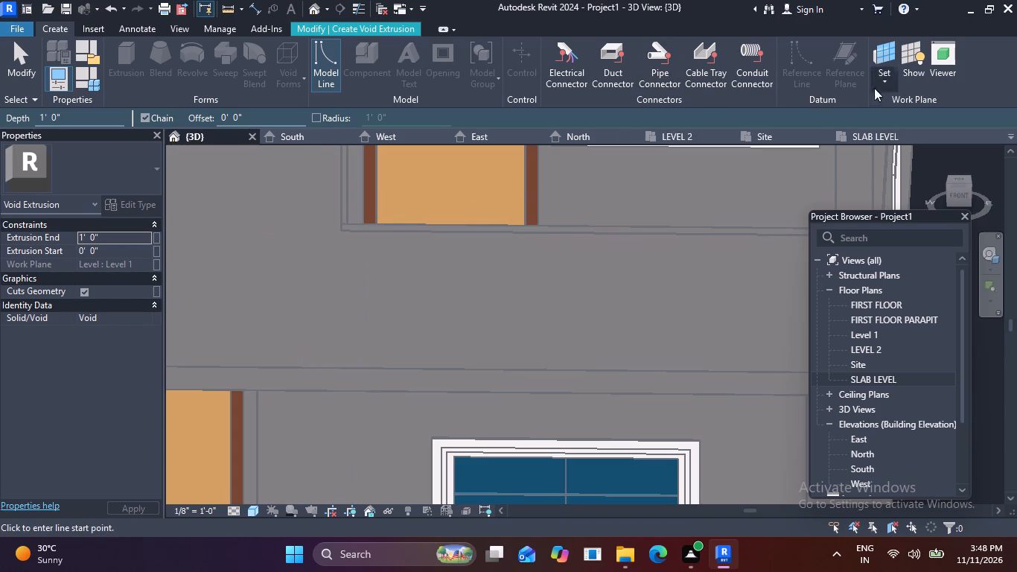
{"action": "left_click", "coordinate": [884, 57]}
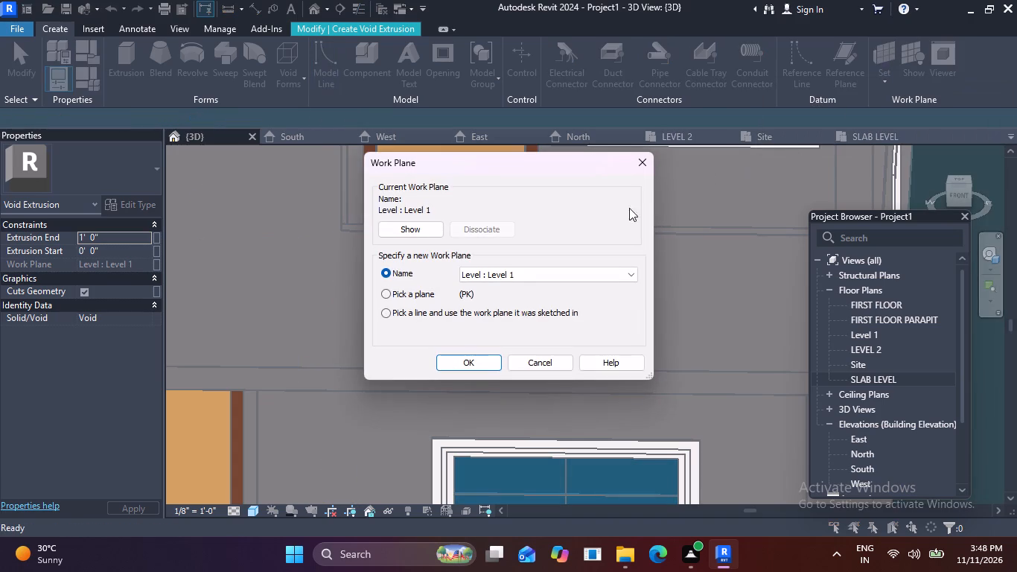
{"action": "left_click", "coordinate": [386, 288]}
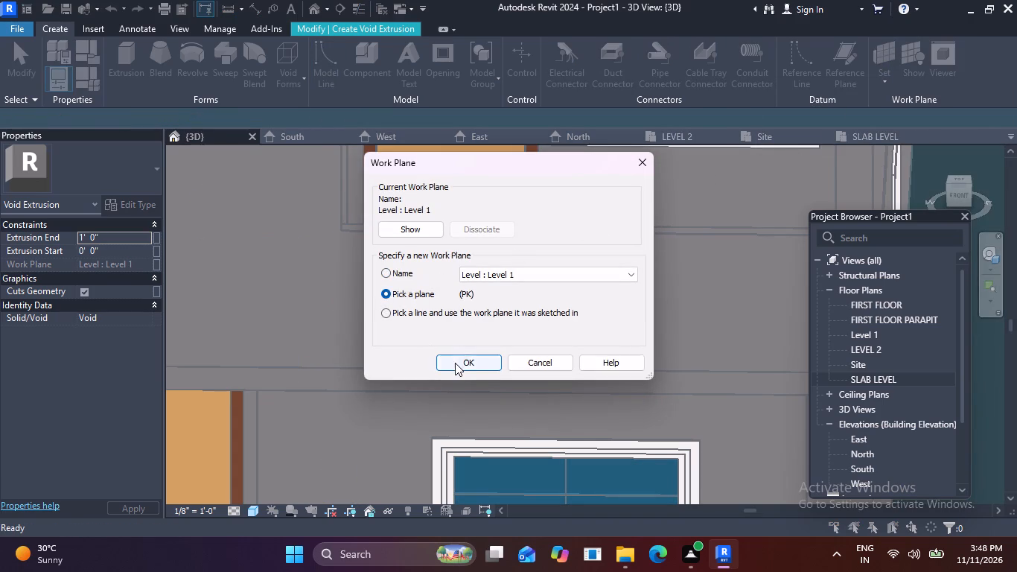
{"action": "left_click", "coordinate": [455, 363]}
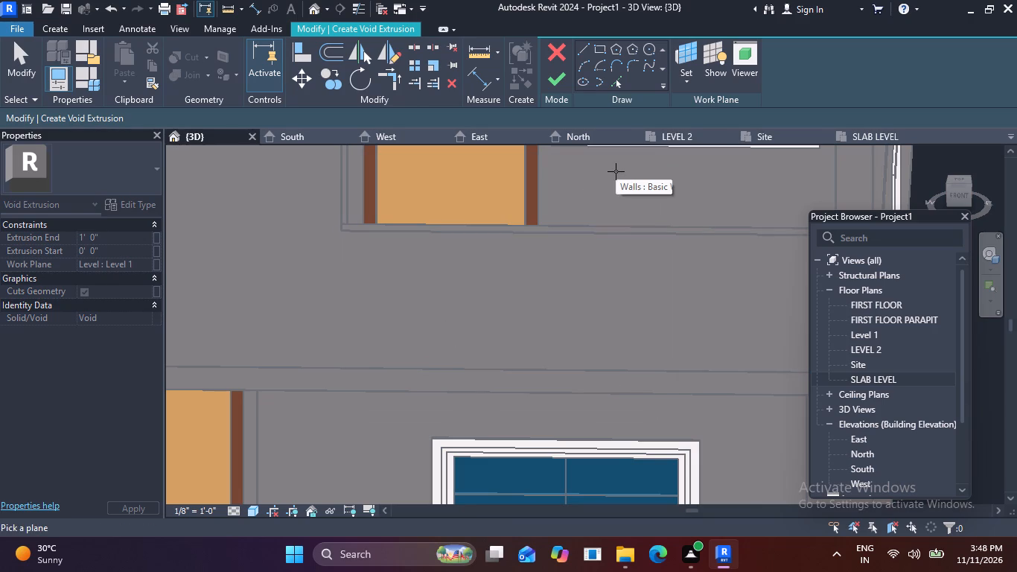
{"action": "left_click", "coordinate": [541, 235]}
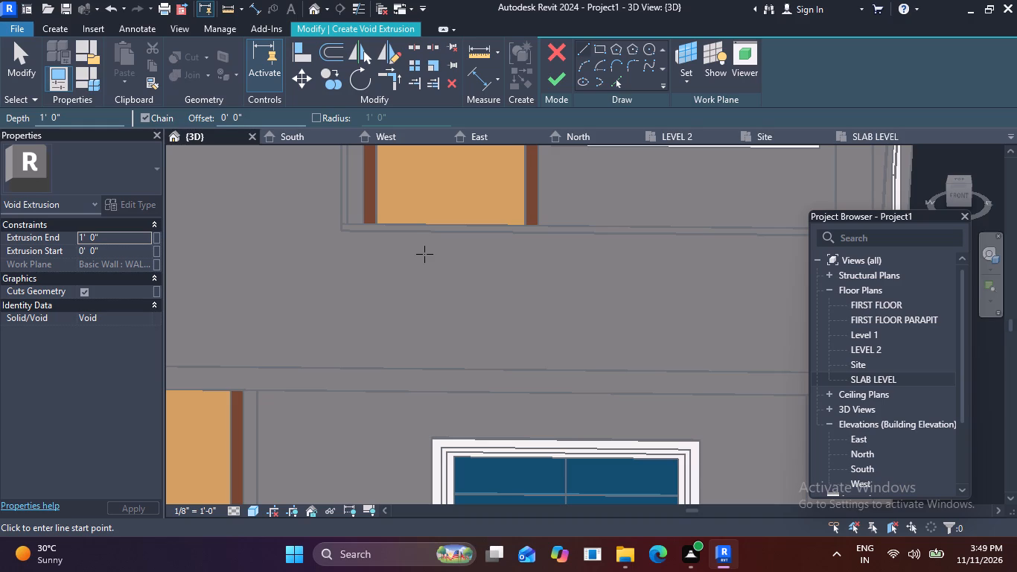
Sketch a narrow upright rectangle about 4" wide on the parapet face, below the door's edge nearest the parapet end.
{"action": "scroll", "coordinate": [377, 257], "scroll_direction": "up", "scroll_amount": 2}
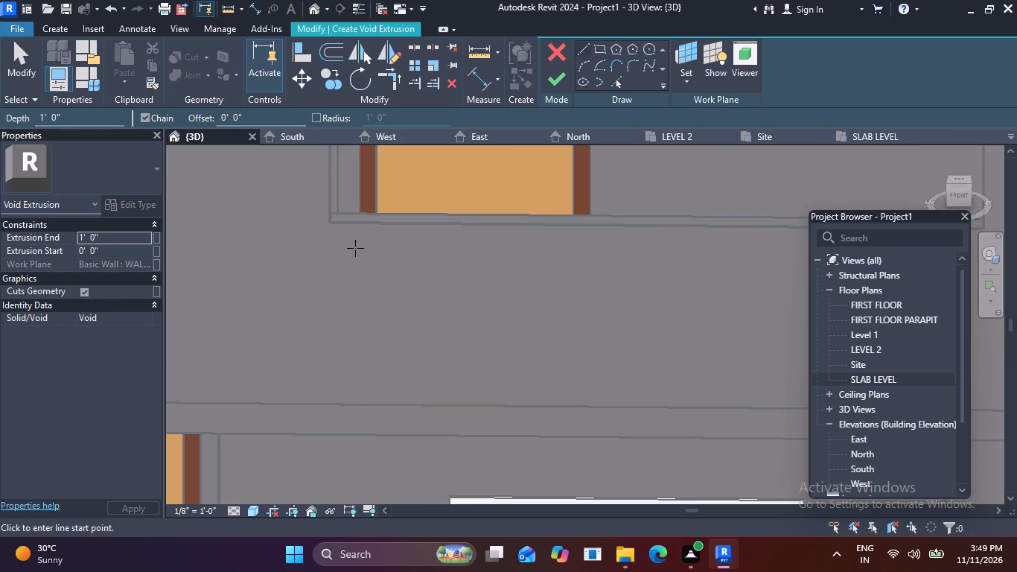
{"action": "left_click_drag", "start_coordinate": [351, 243], "coordinate": [366, 298]}
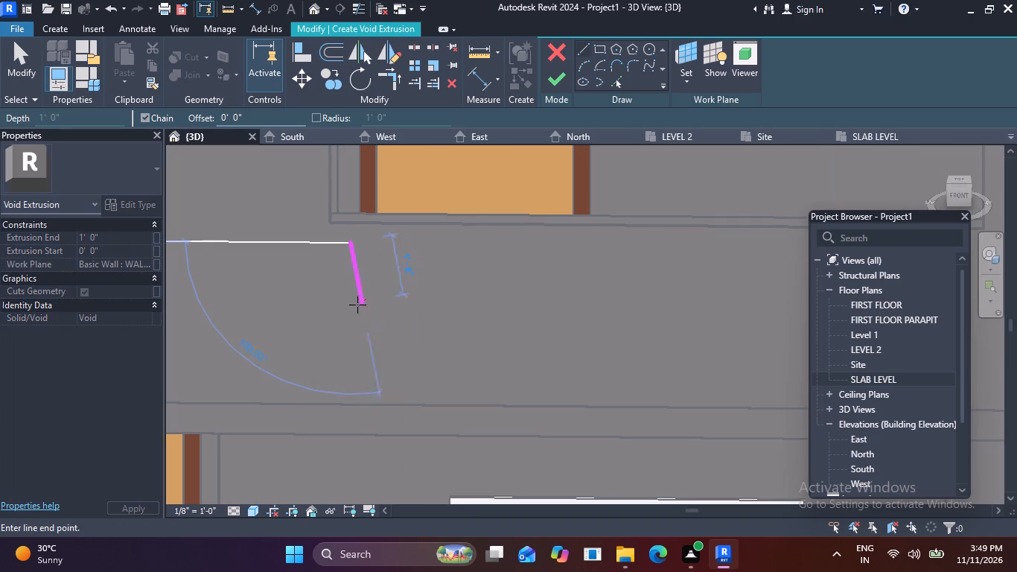
{"action": "key", "text": "Escape"}
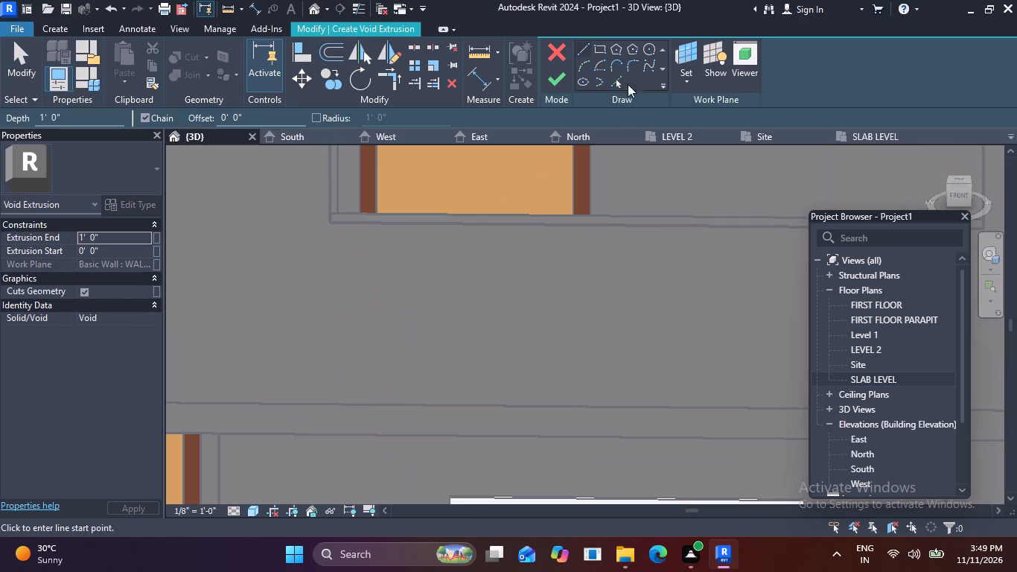
{"action": "left_click", "coordinate": [603, 49]}
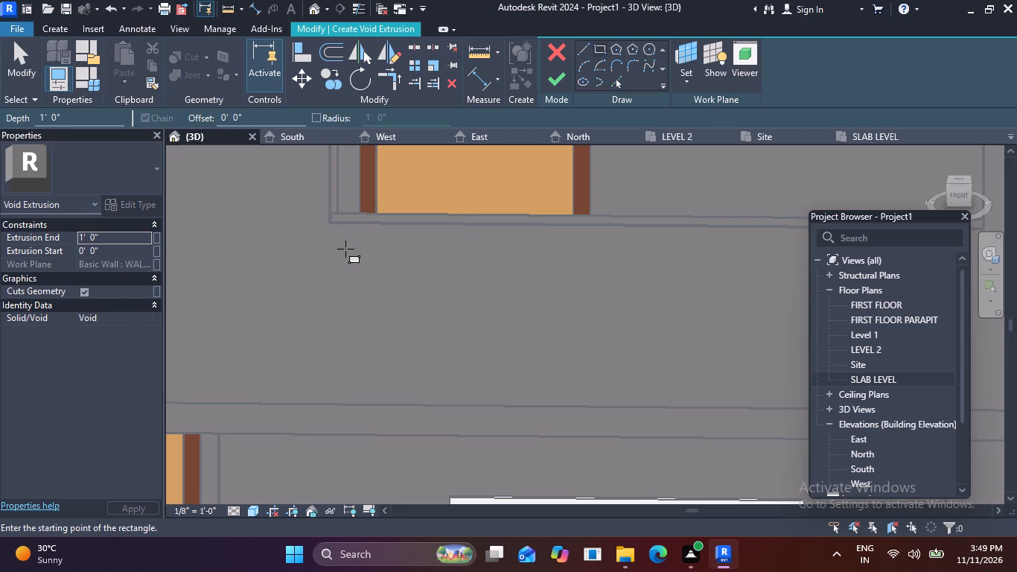
{"action": "left_click", "coordinate": [354, 249]}
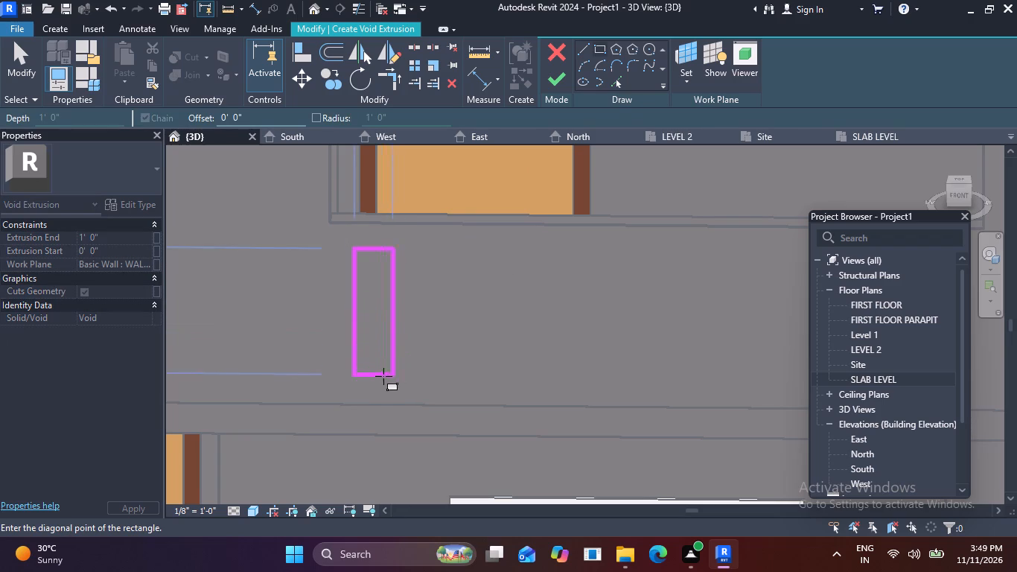
{"action": "left_click", "coordinate": [374, 374]}
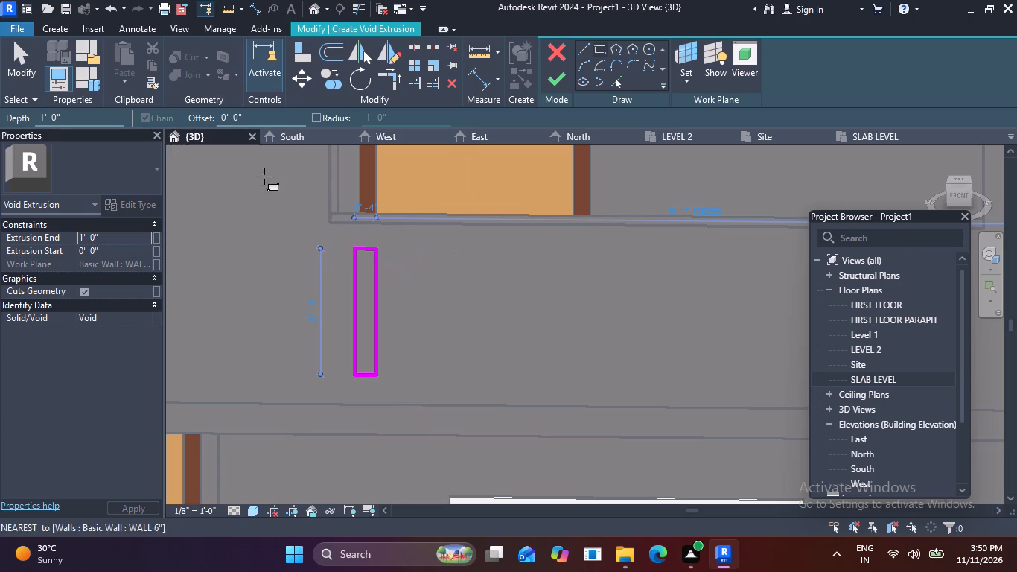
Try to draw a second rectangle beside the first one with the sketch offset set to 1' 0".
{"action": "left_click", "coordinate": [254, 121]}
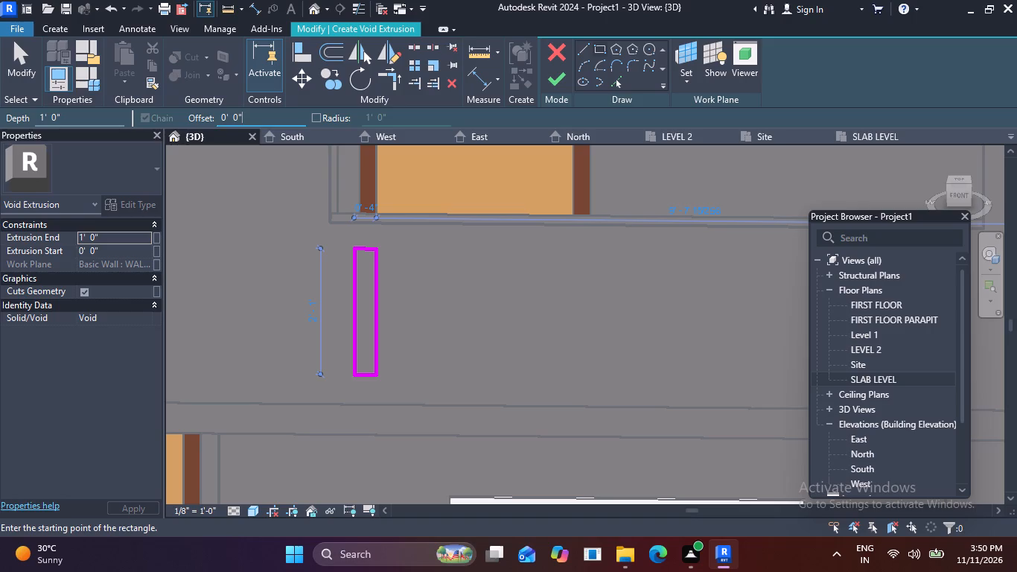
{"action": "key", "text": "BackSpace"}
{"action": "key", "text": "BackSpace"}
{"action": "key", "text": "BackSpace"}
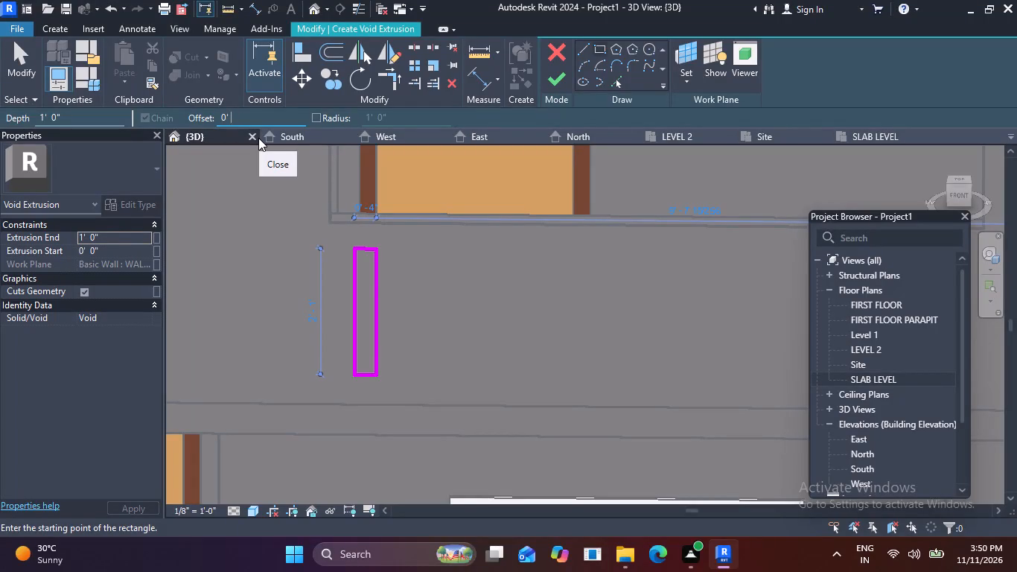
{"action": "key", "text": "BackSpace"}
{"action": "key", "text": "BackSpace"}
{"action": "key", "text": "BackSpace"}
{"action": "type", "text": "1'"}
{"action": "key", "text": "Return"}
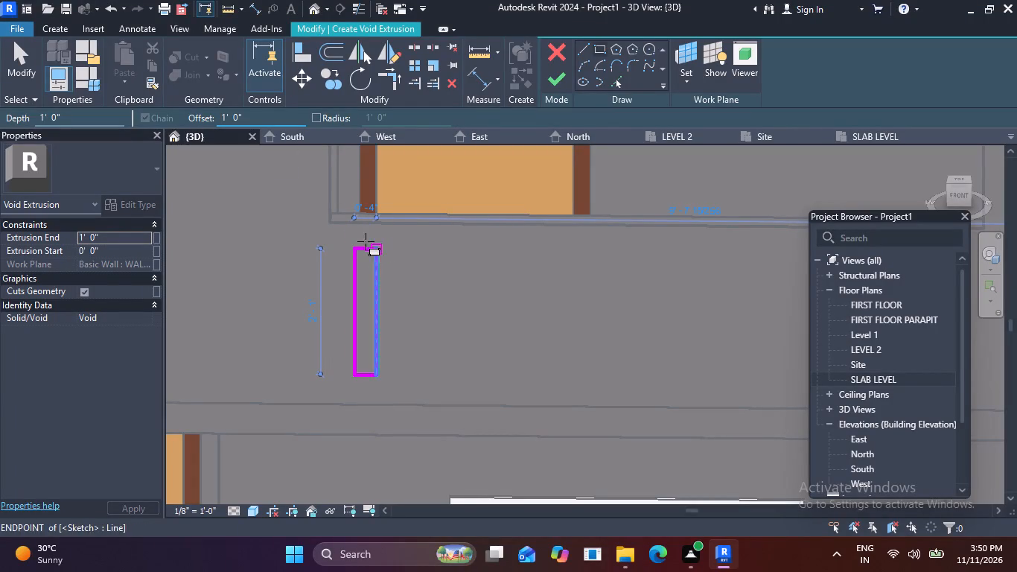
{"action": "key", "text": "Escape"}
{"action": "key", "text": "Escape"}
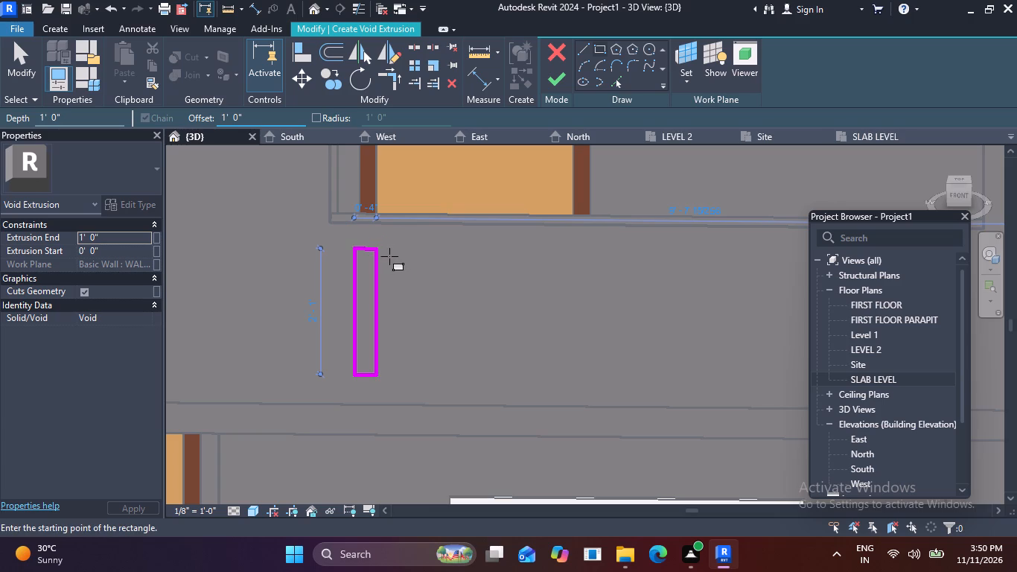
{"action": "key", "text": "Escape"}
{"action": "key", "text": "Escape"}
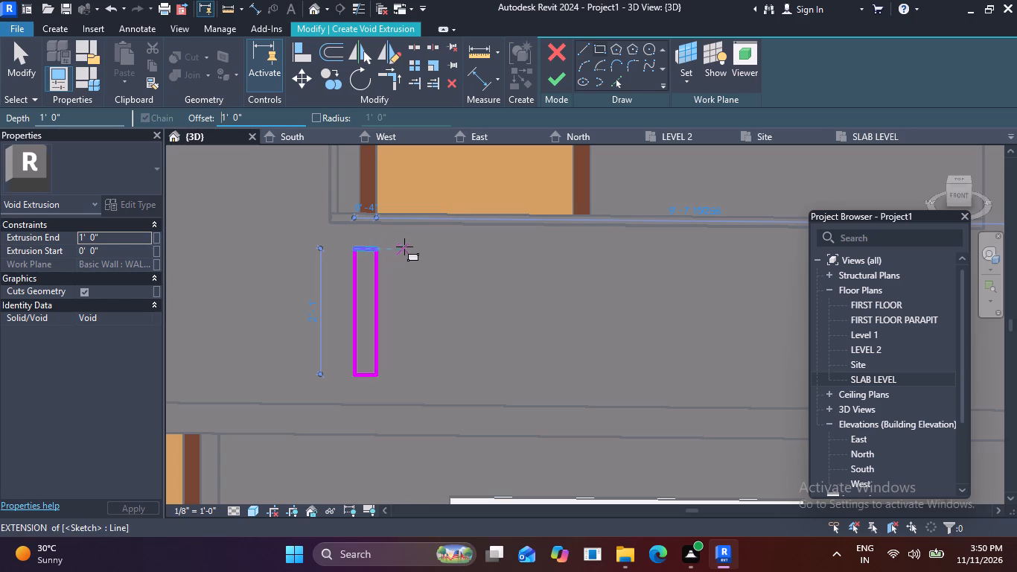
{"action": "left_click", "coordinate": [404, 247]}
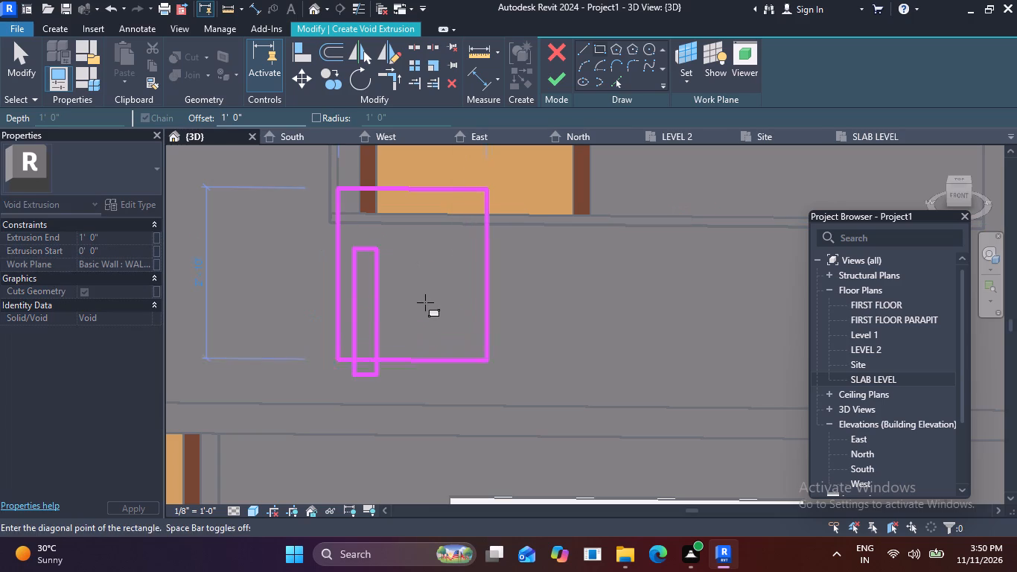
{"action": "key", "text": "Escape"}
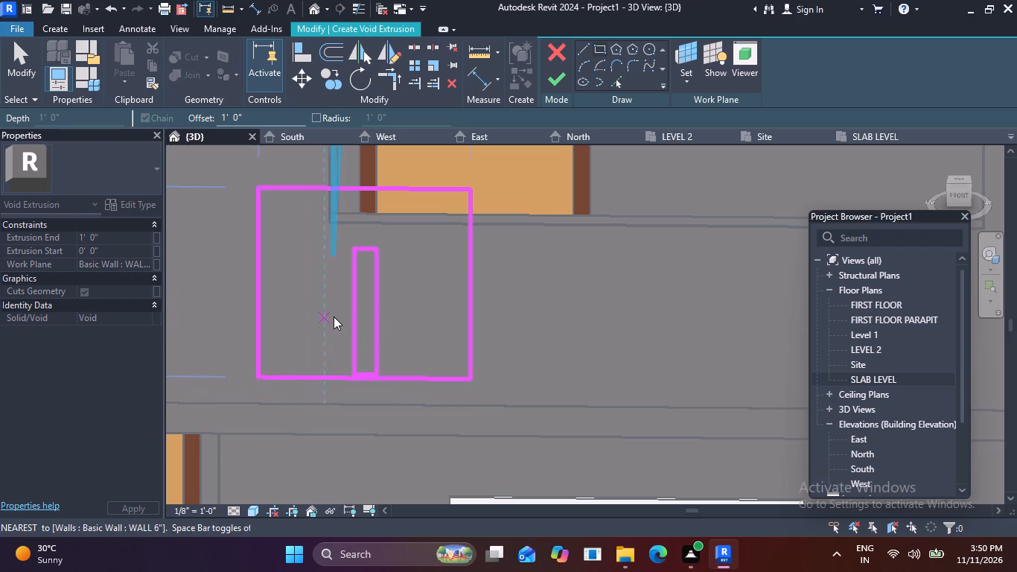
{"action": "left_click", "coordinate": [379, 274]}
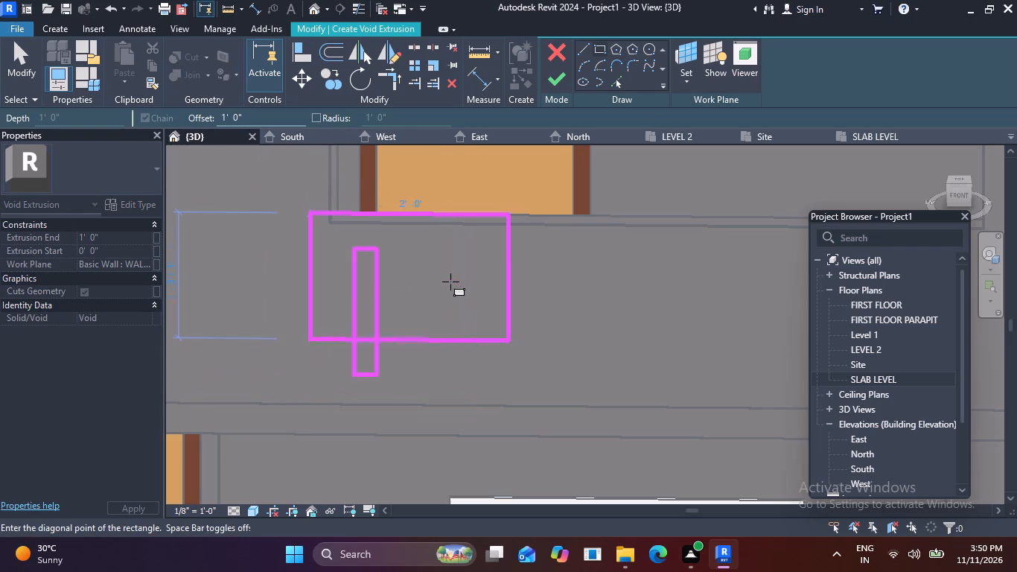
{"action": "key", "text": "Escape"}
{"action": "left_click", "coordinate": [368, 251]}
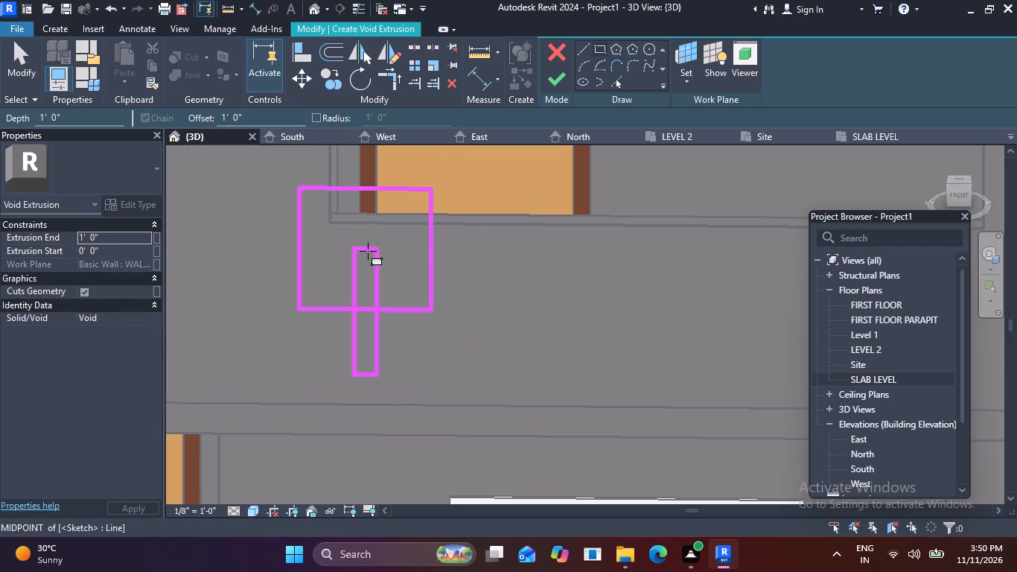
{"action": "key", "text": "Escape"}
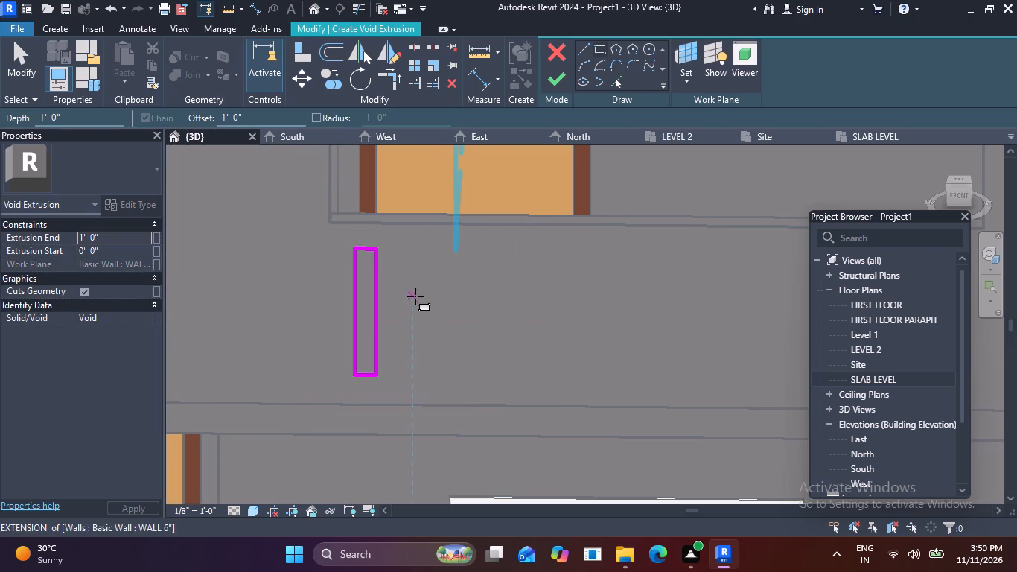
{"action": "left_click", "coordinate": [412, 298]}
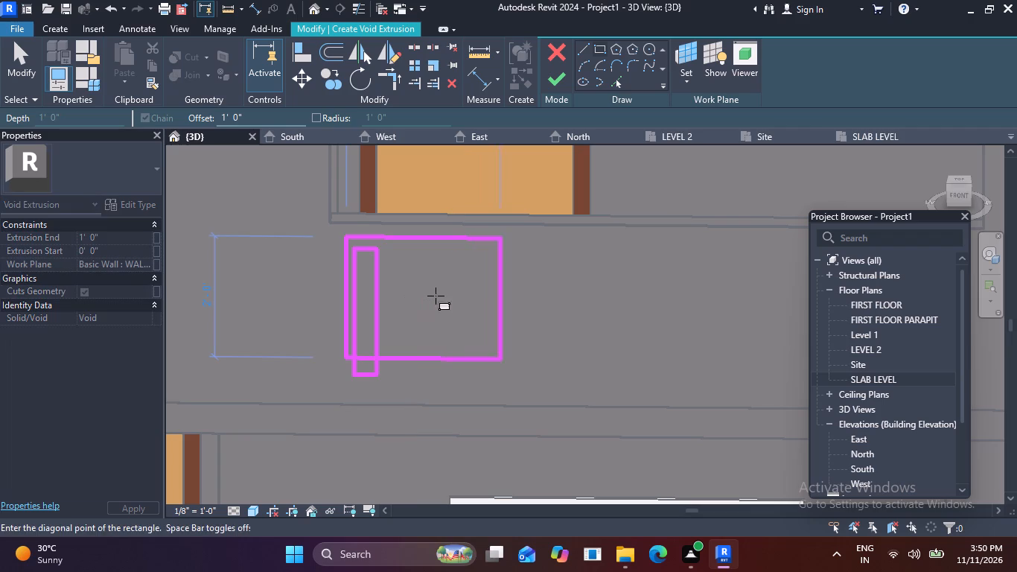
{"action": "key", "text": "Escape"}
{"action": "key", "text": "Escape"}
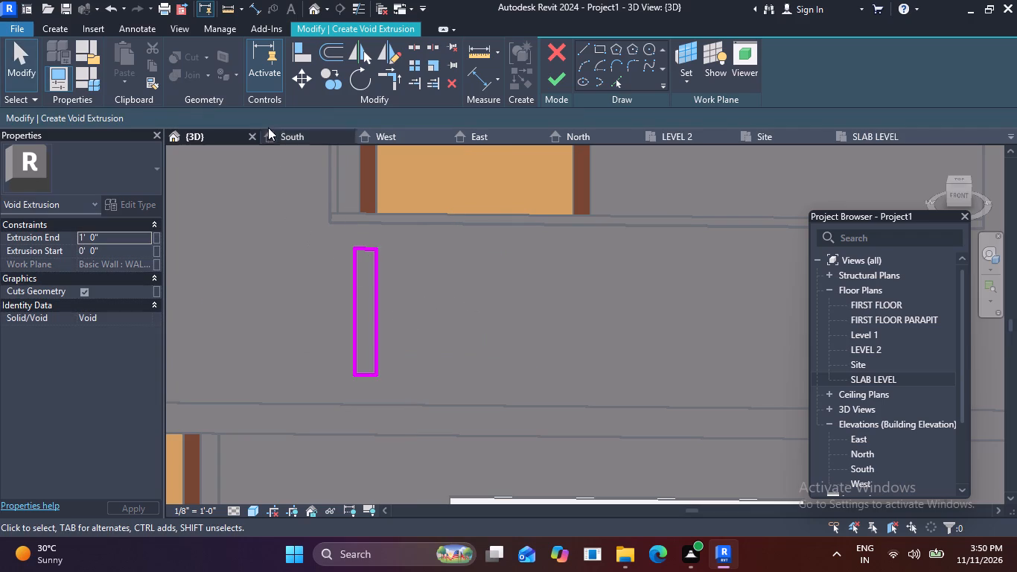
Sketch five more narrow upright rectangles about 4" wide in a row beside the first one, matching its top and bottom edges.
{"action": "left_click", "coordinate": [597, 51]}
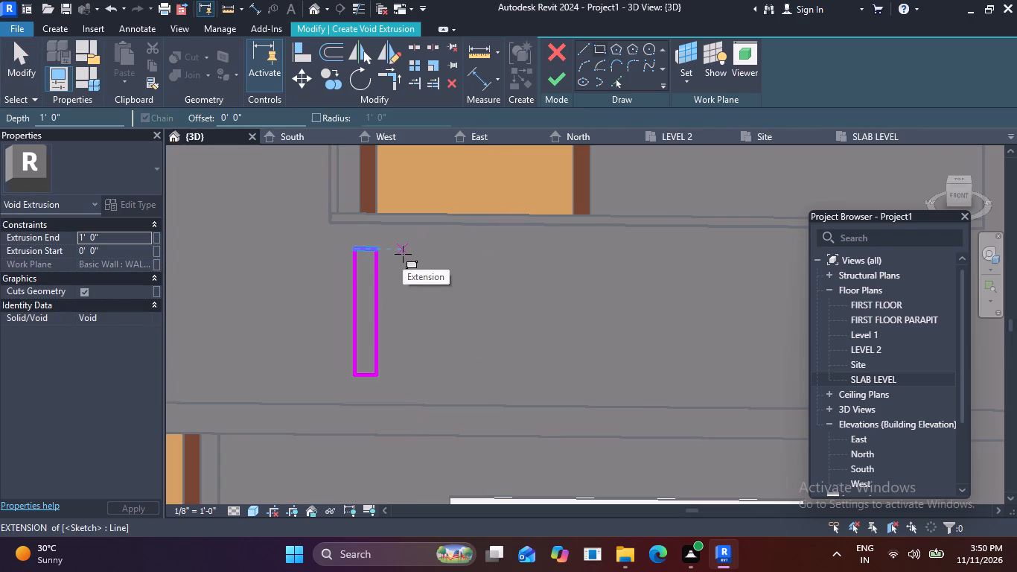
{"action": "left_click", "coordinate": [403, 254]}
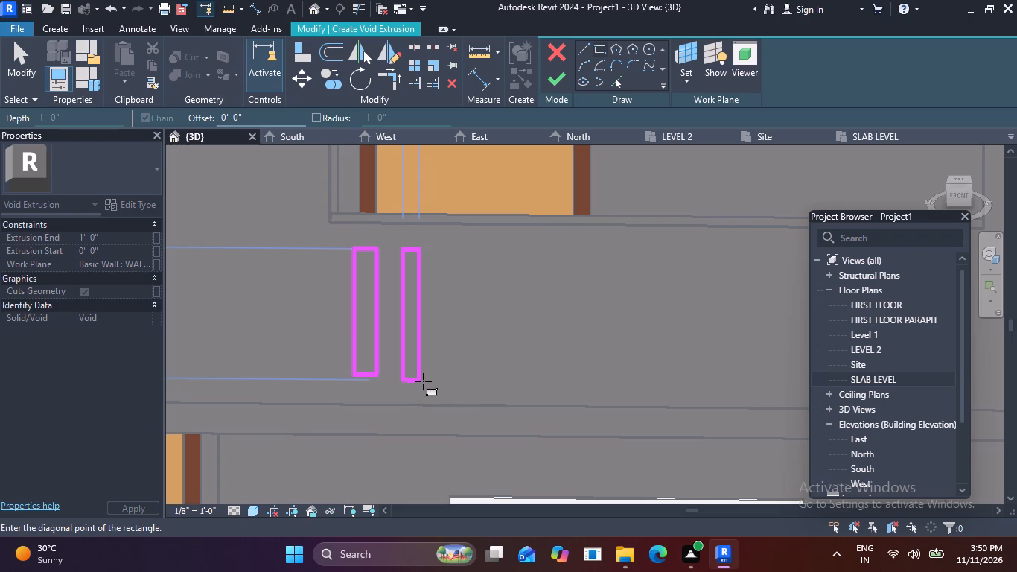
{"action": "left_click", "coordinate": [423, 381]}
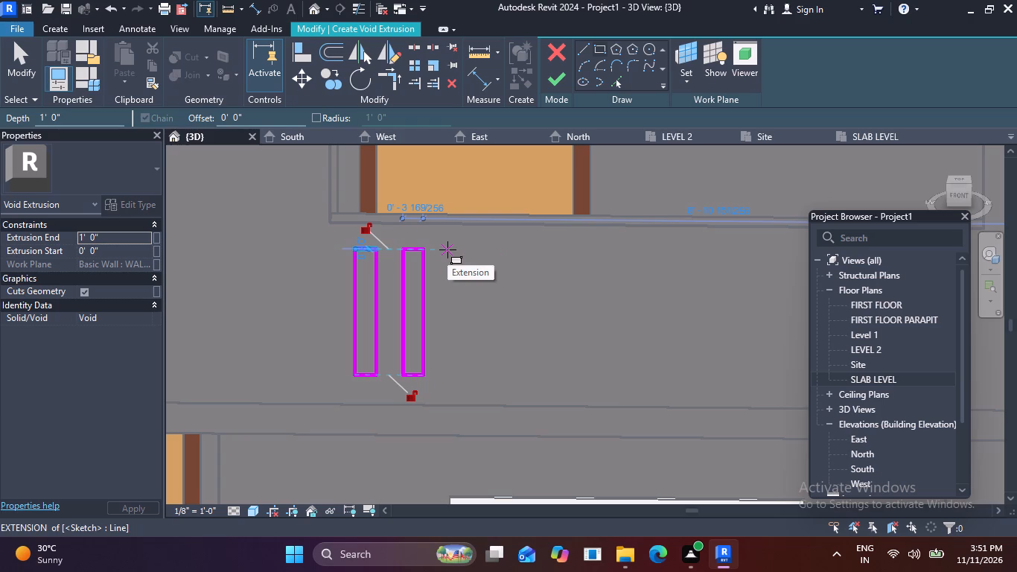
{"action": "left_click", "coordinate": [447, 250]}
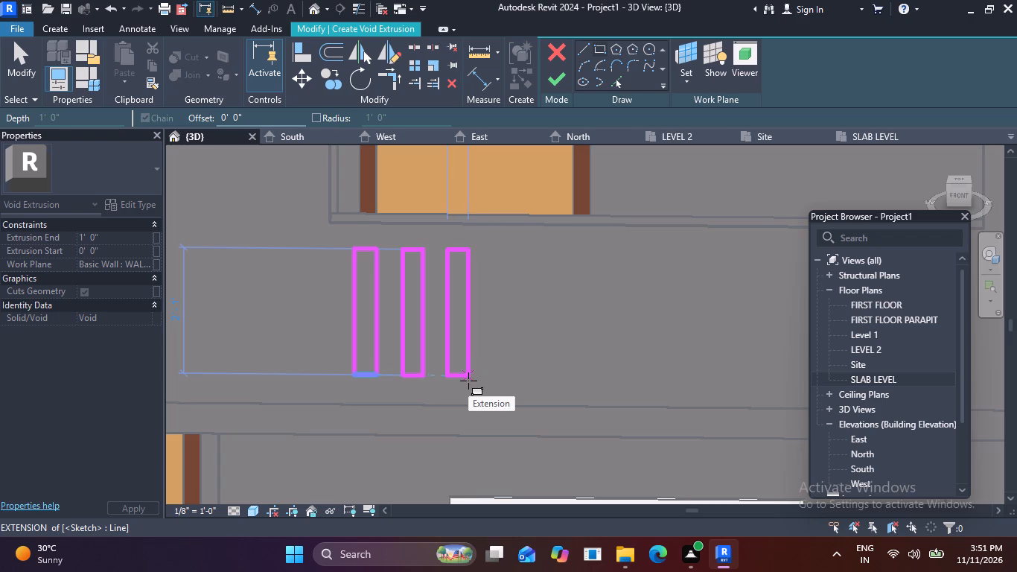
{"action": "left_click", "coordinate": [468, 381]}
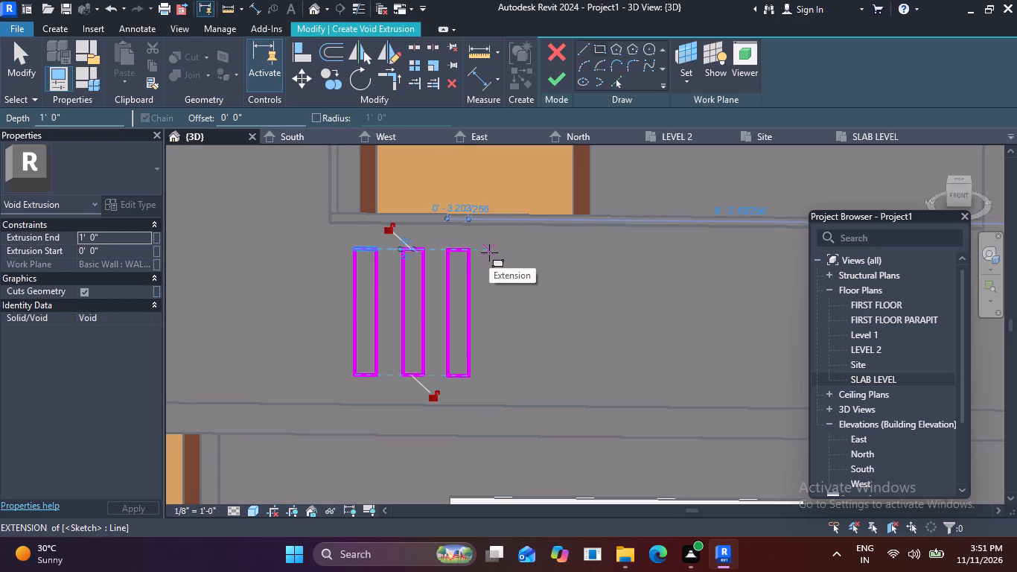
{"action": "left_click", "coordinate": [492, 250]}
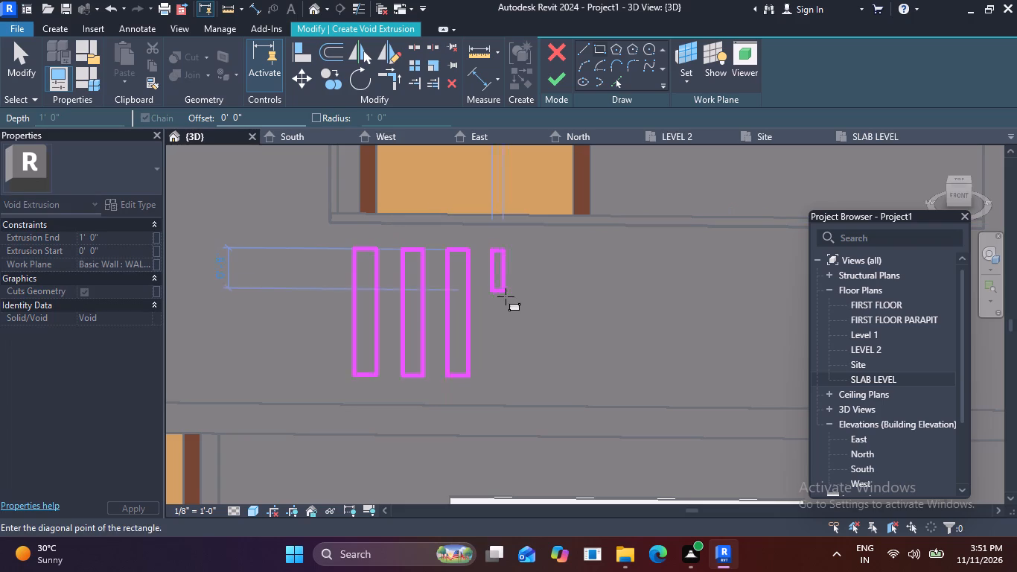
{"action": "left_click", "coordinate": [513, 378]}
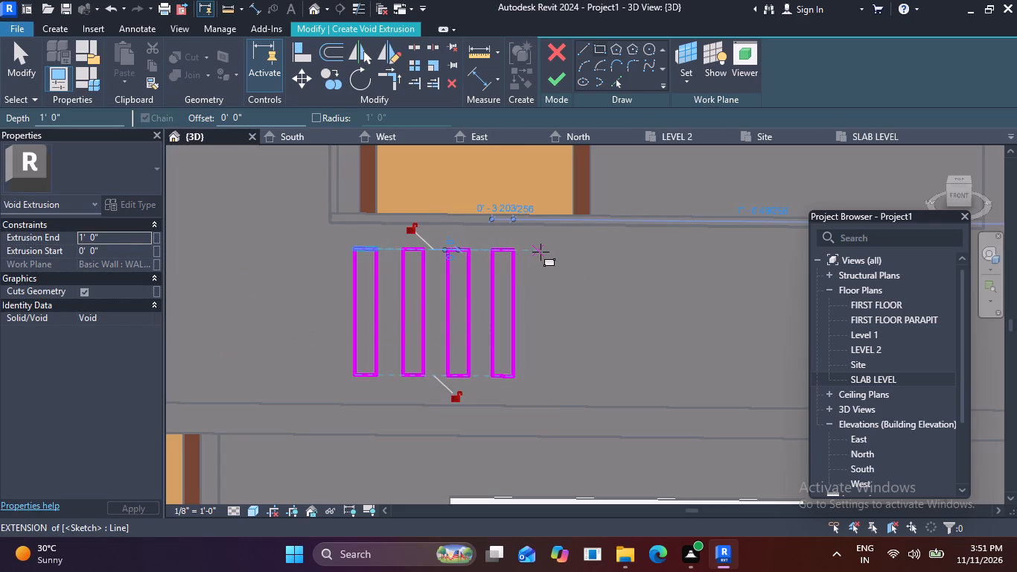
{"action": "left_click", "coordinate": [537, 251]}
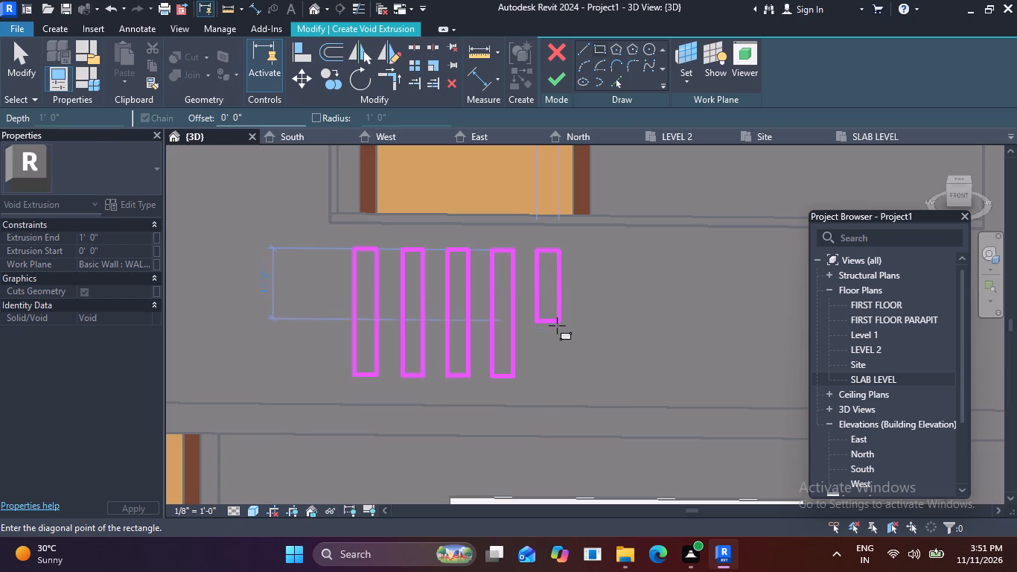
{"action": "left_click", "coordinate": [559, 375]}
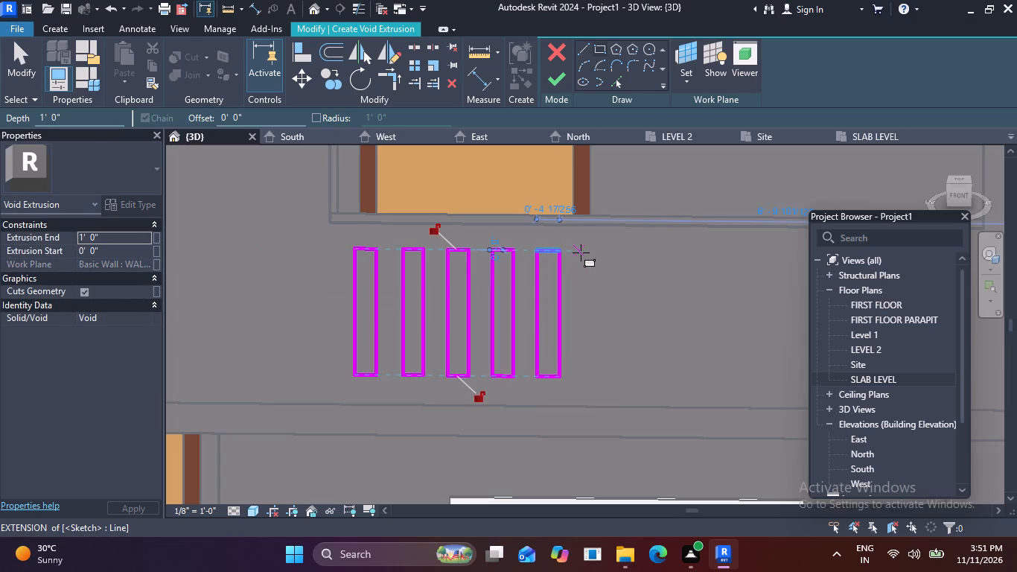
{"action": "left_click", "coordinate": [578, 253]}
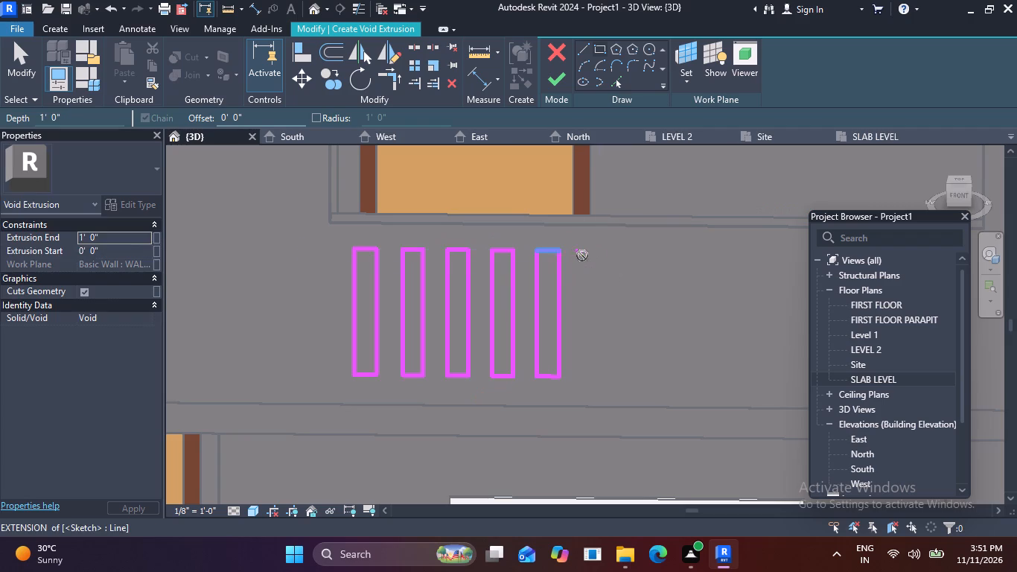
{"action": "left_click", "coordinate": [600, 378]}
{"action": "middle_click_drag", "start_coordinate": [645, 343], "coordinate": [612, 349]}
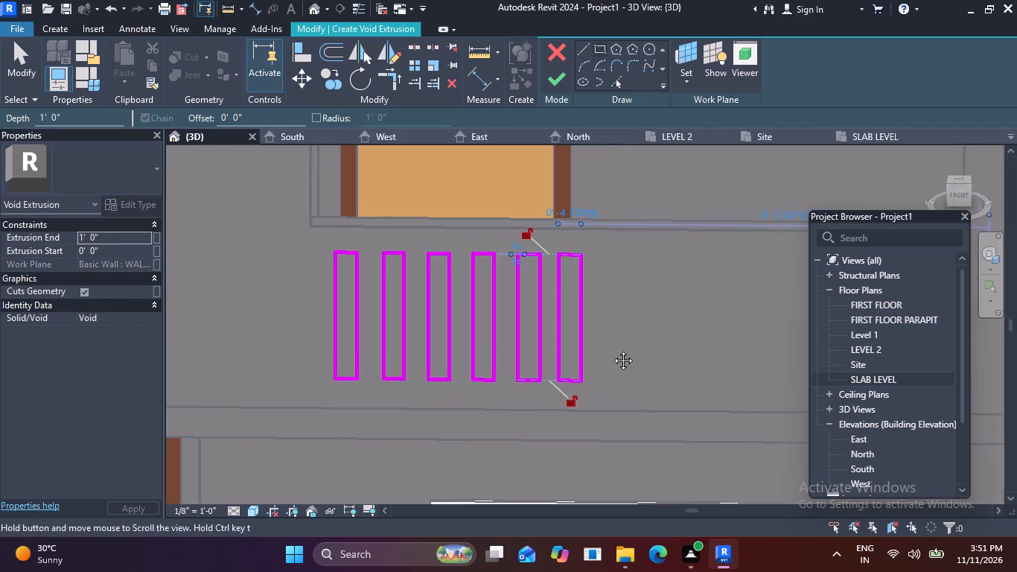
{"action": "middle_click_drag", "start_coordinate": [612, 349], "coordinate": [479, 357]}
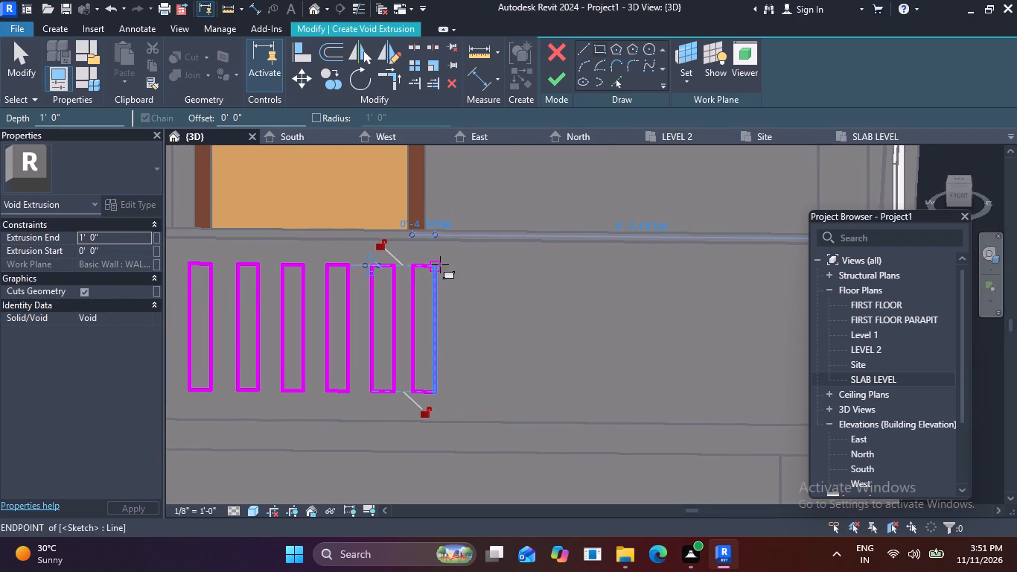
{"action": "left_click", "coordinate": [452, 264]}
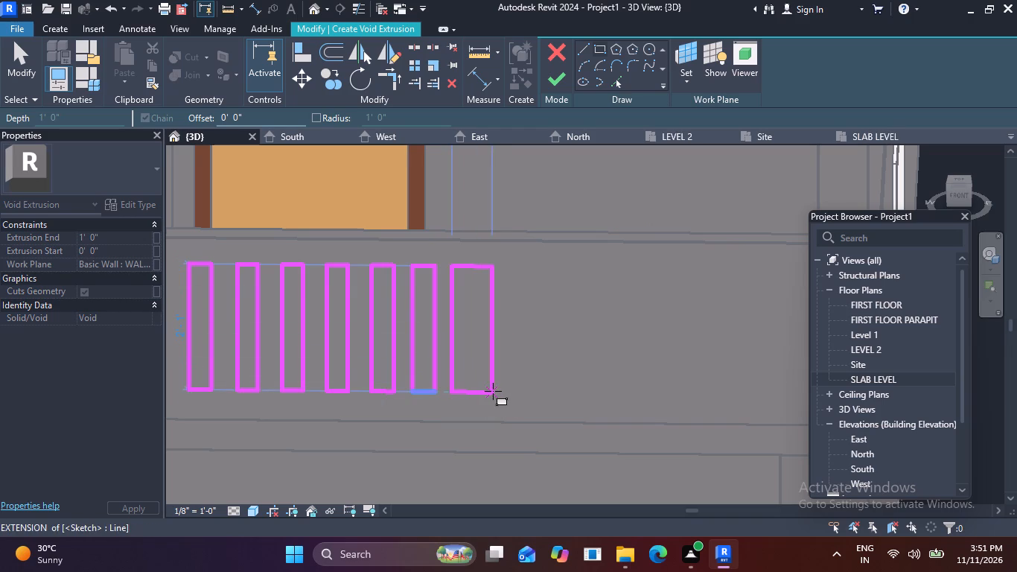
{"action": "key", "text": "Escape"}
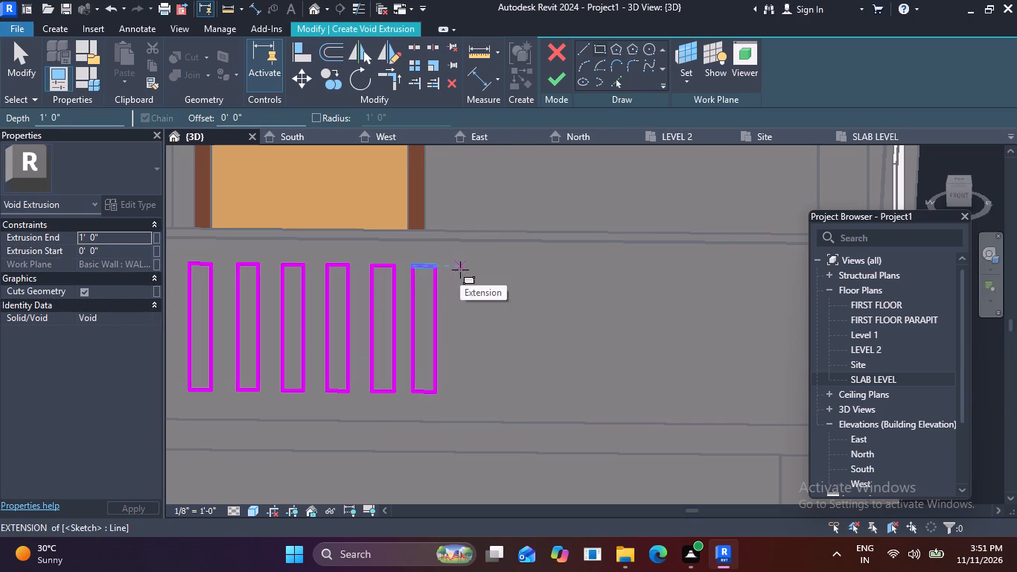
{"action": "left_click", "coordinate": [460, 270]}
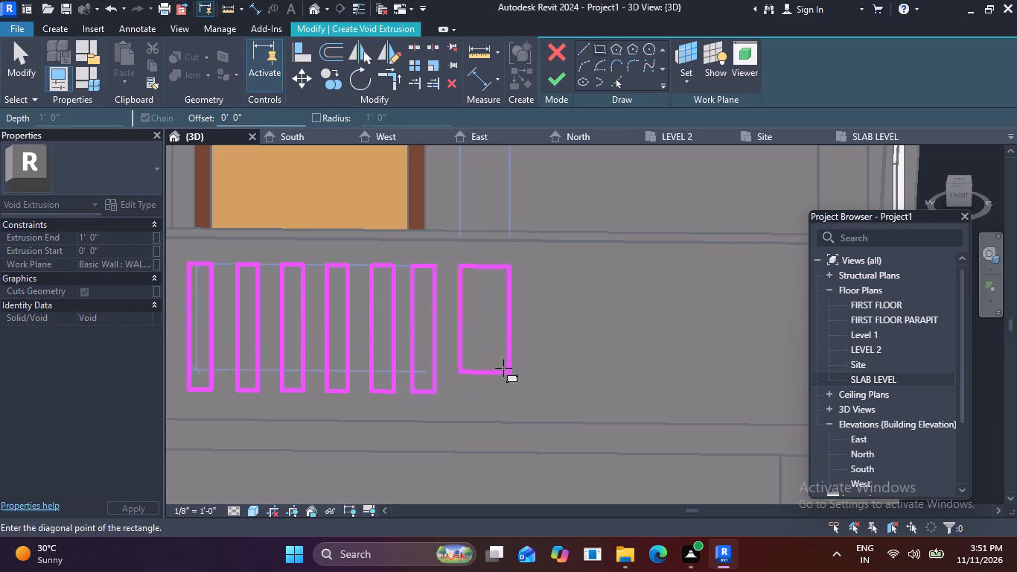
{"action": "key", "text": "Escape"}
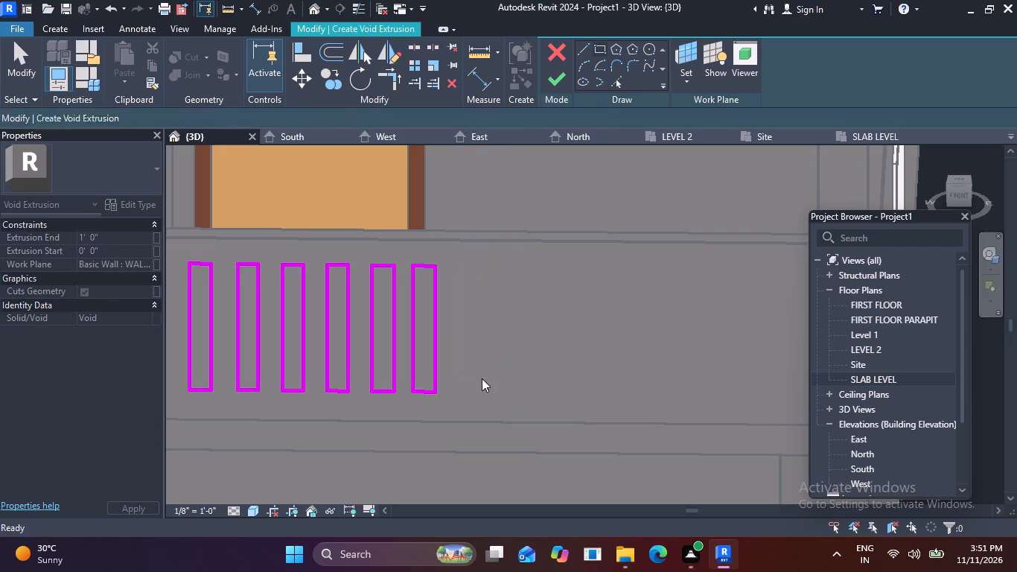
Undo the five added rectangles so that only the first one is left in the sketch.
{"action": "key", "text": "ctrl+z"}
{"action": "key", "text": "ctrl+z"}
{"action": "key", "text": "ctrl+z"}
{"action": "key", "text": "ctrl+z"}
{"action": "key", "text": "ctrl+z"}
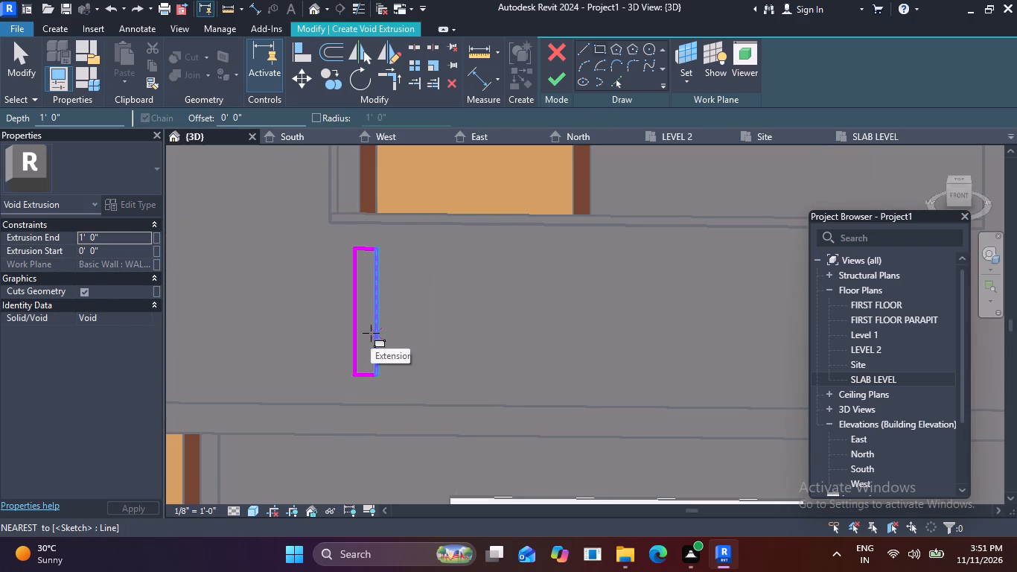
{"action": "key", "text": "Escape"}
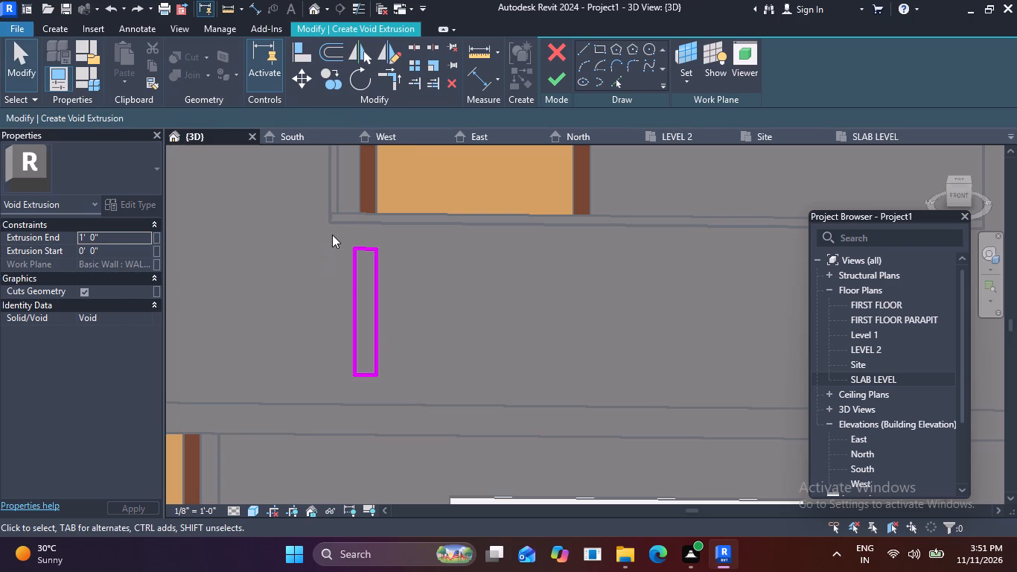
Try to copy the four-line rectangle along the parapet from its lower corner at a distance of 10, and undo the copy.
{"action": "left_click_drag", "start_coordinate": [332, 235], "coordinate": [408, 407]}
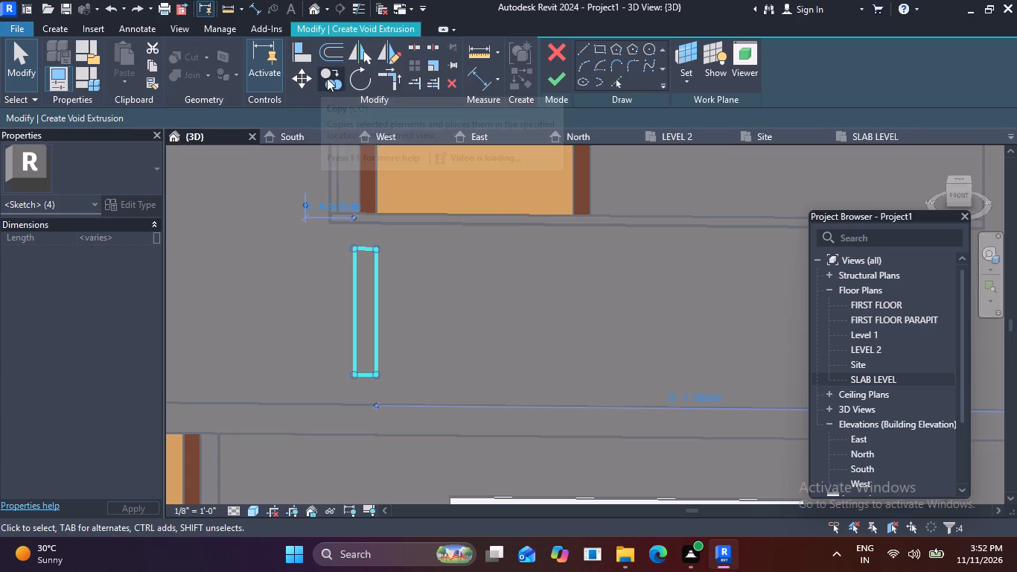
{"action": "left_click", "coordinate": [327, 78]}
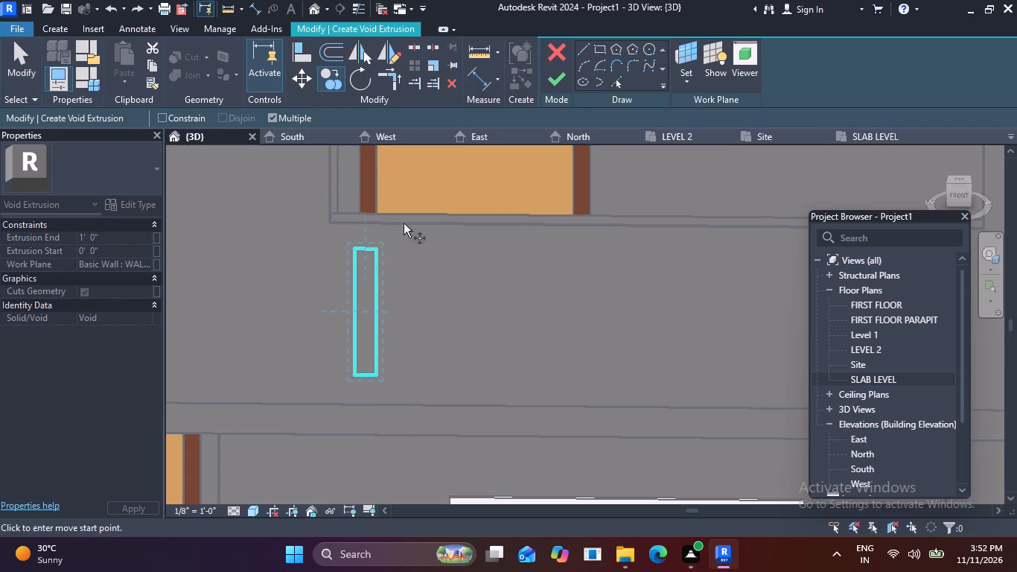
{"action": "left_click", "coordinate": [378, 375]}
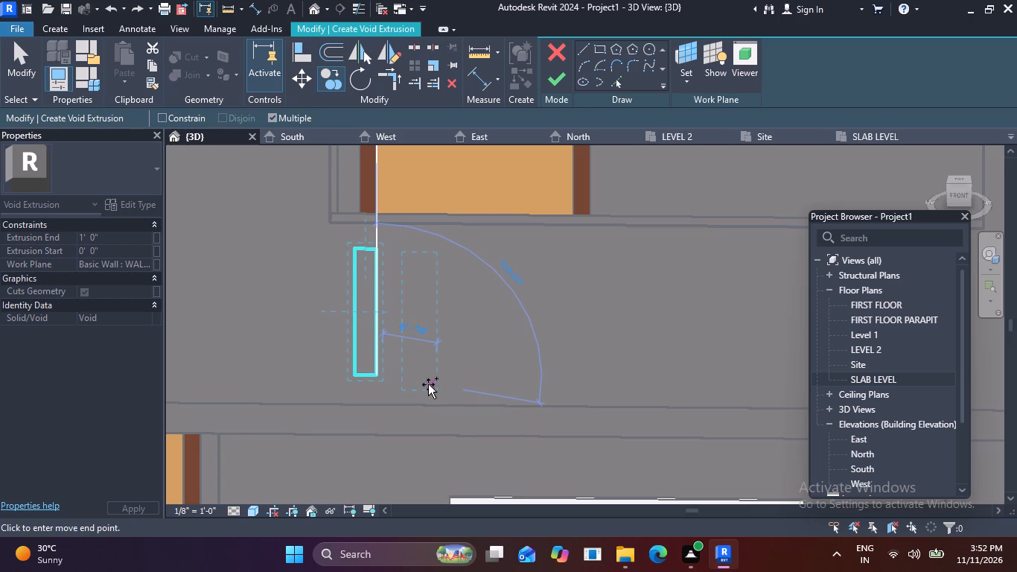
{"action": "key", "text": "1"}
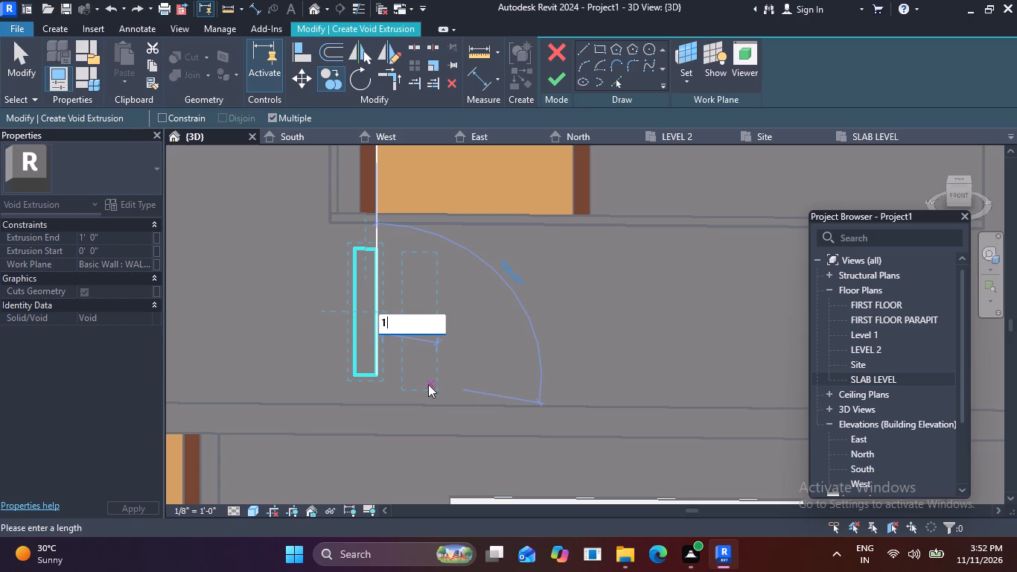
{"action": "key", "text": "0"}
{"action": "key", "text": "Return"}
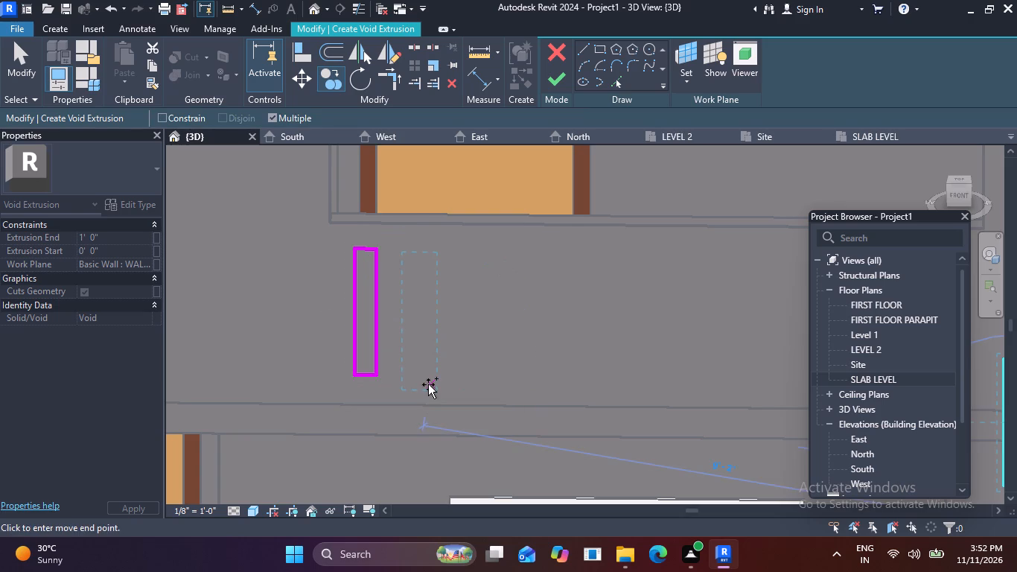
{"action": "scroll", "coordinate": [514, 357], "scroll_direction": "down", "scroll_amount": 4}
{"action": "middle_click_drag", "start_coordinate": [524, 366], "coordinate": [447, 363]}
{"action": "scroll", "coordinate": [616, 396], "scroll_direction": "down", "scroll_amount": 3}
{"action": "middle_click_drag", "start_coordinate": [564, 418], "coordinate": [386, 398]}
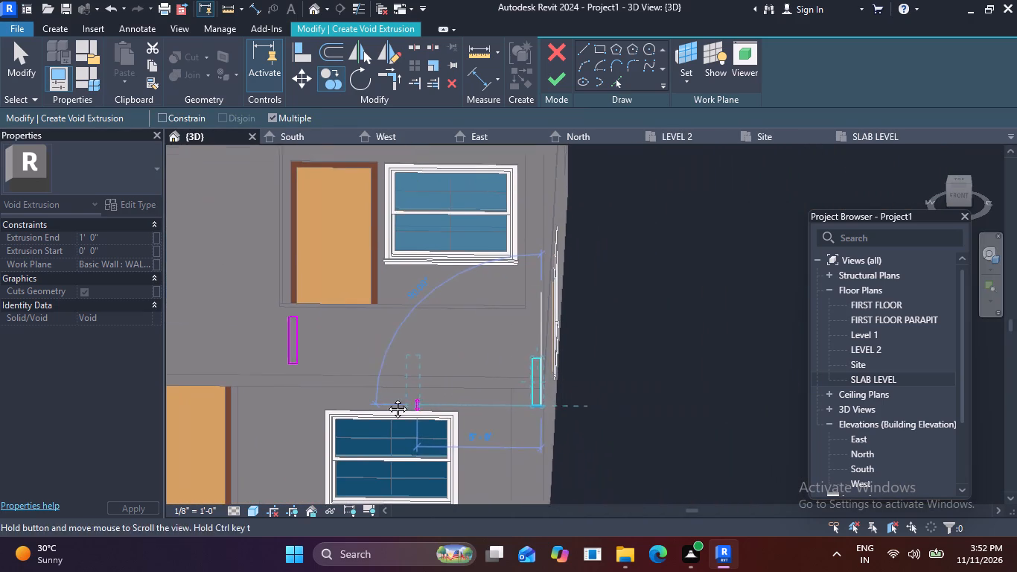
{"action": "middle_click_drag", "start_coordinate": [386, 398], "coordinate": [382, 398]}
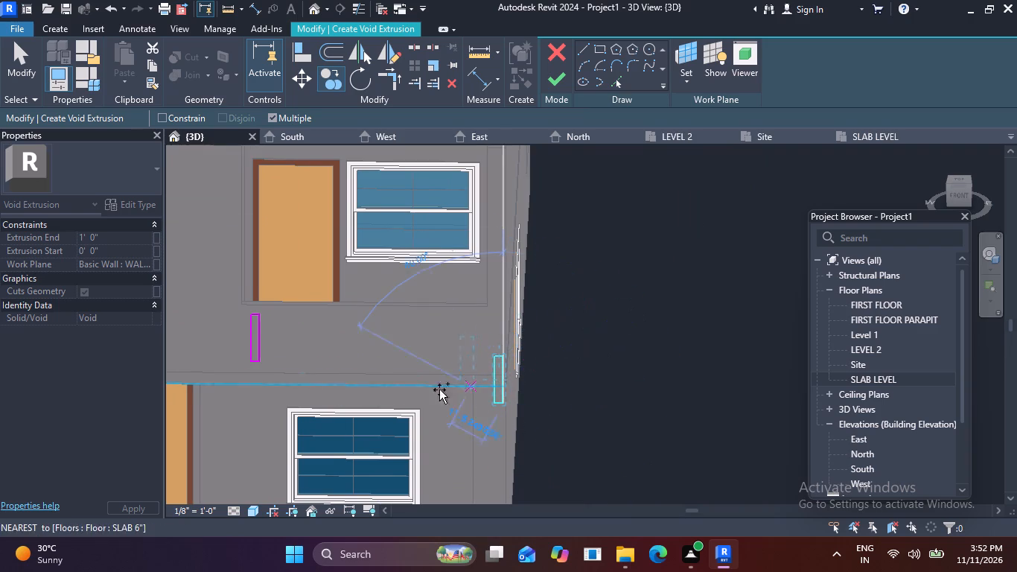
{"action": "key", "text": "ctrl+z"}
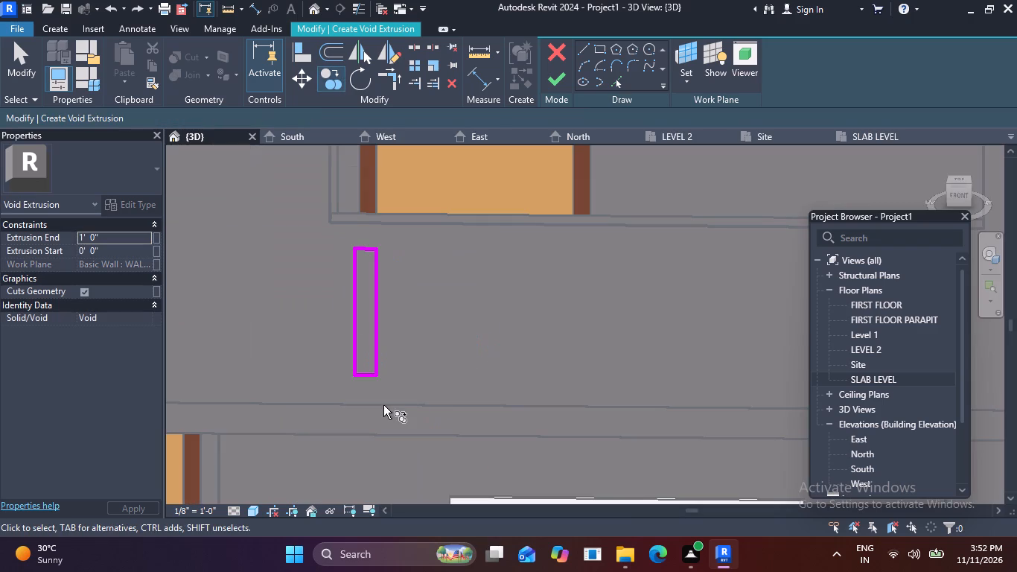
Copy the four-line slot rectangle along the parapet in Multiple mode, placing four copies at 1' spacing from its upper corner.
{"action": "scroll", "coordinate": [451, 386], "scroll_direction": "down", "scroll_amount": 5}
{"action": "middle_click_drag", "start_coordinate": [462, 390], "coordinate": [416, 391]}
{"action": "scroll", "coordinate": [359, 369], "scroll_direction": "up", "scroll_amount": 5}
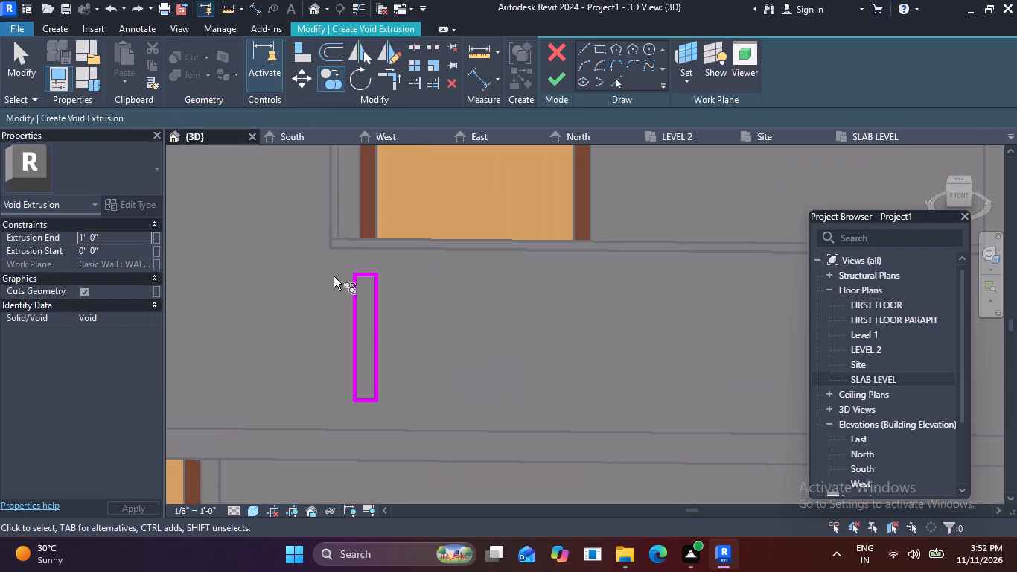
{"action": "left_click_drag", "start_coordinate": [336, 257], "coordinate": [403, 418]}
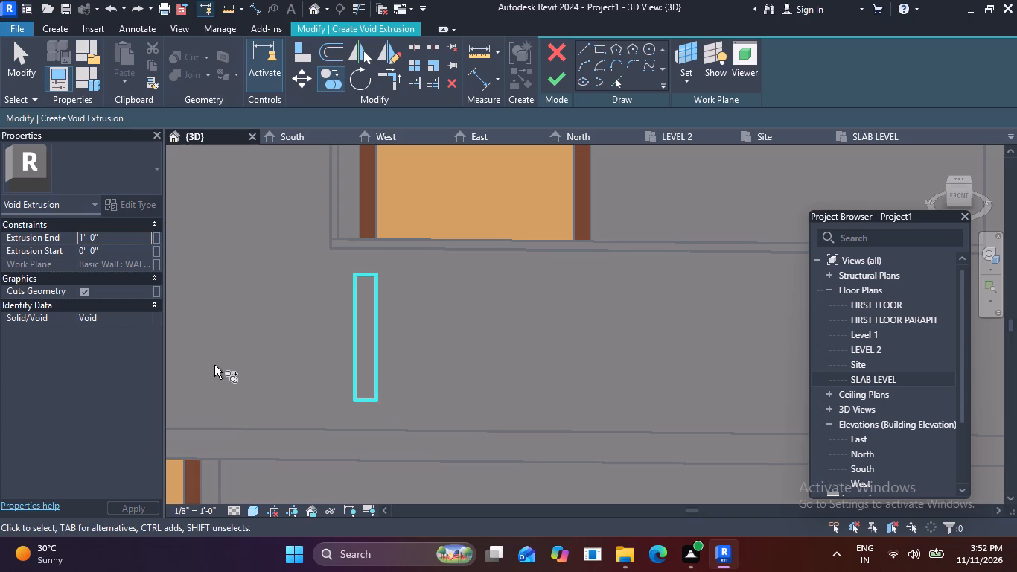
{"action": "left_click", "coordinate": [336, 77]}
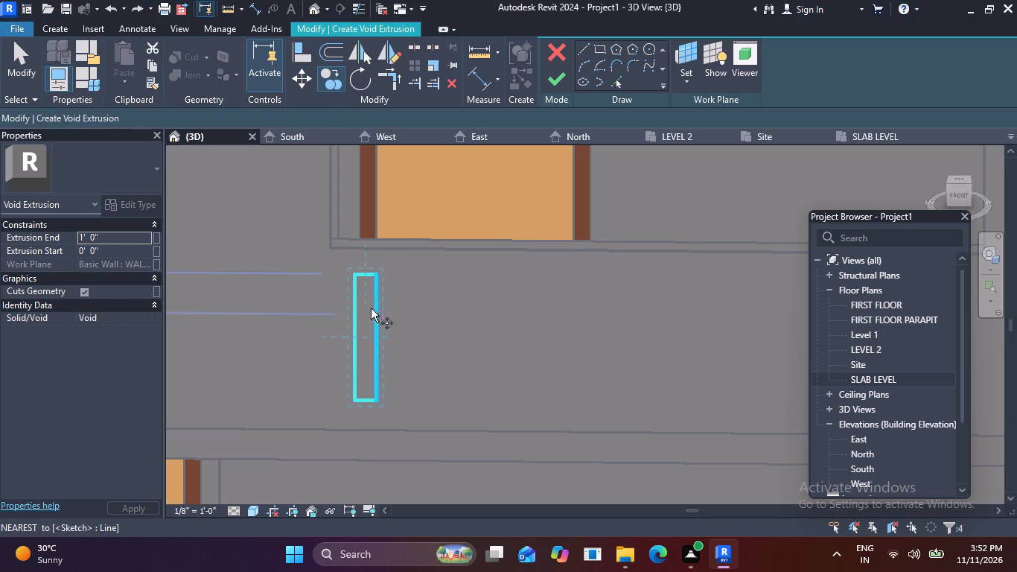
{"action": "left_click", "coordinate": [376, 274]}
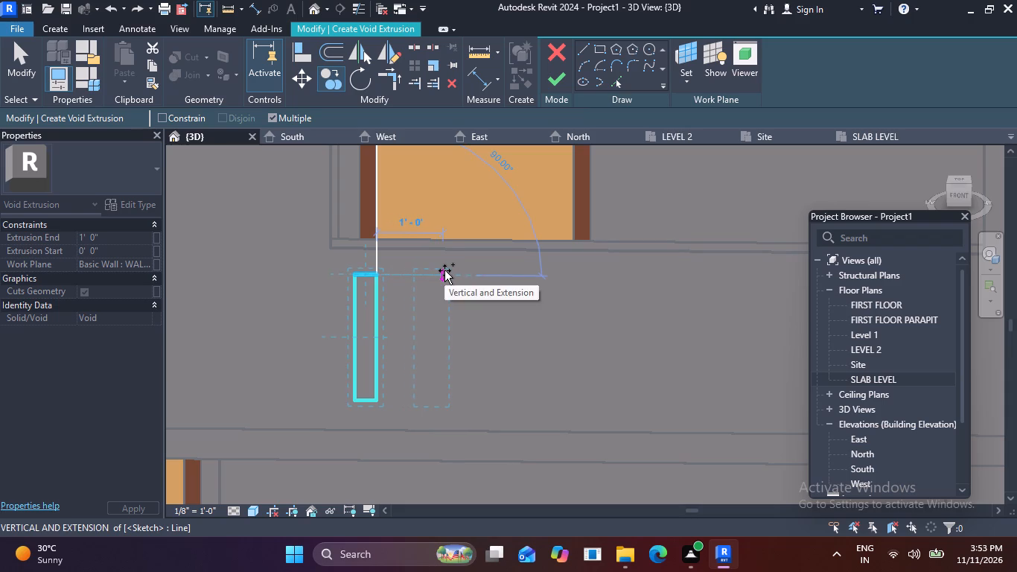
{"action": "key", "text": "1"}
{"action": "key", "text": "apostrophe"}
{"action": "key", "text": "Return"}
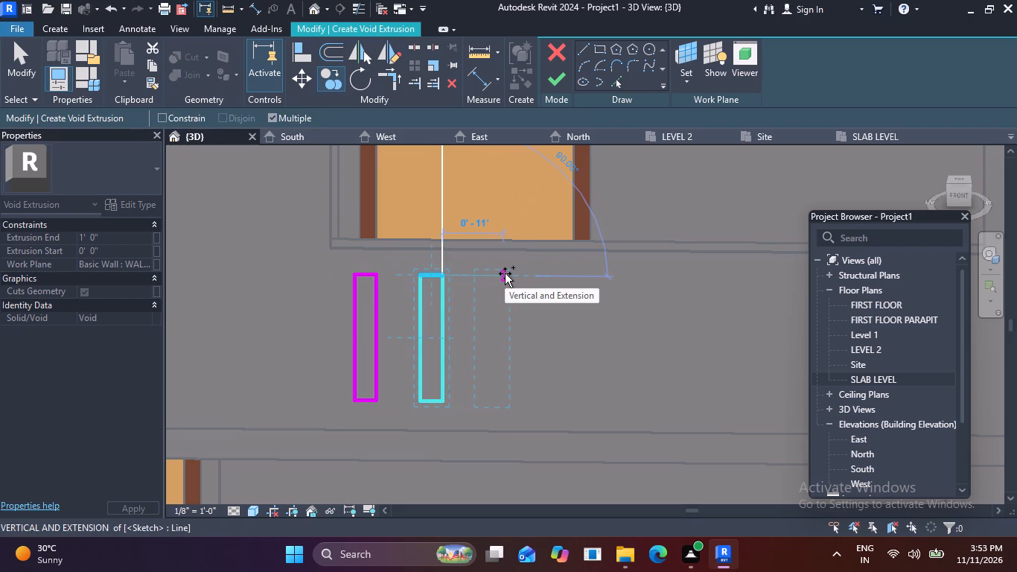
{"action": "key", "text": "1"}
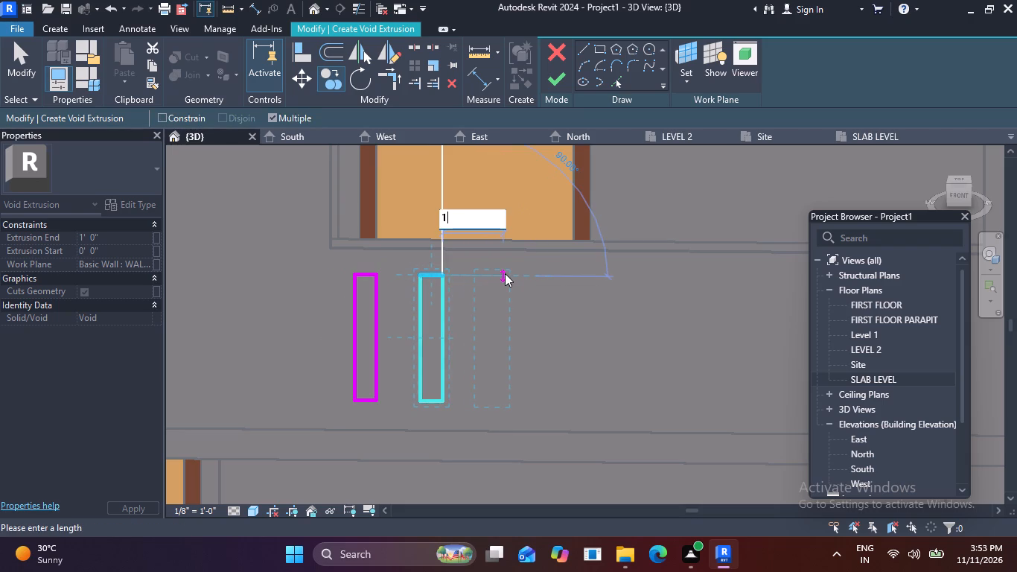
{"action": "key", "text": "apostrophe"}
{"action": "key", "text": "Return"}
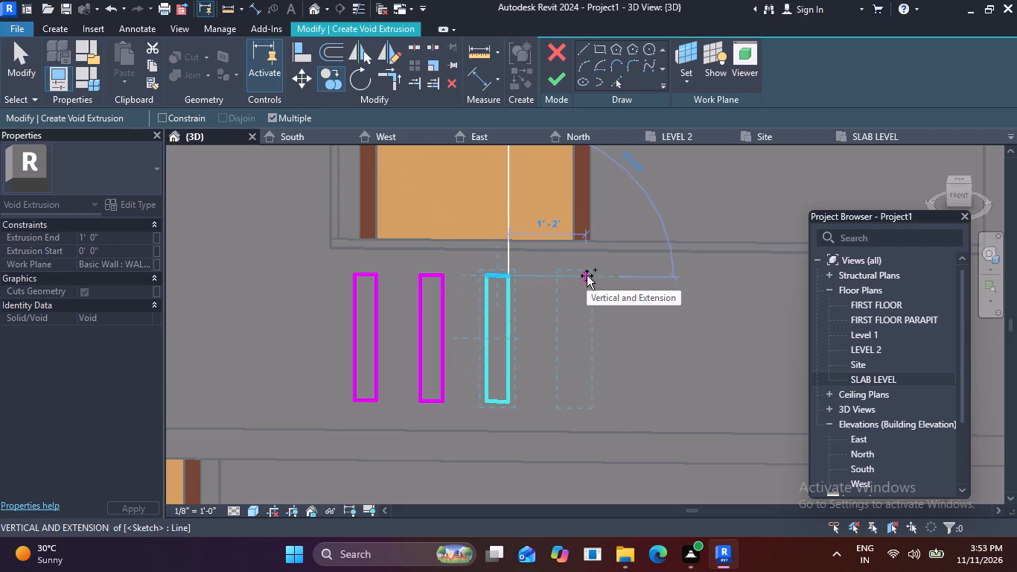
{"action": "type", "text": "1'"}
{"action": "key", "text": "Return"}
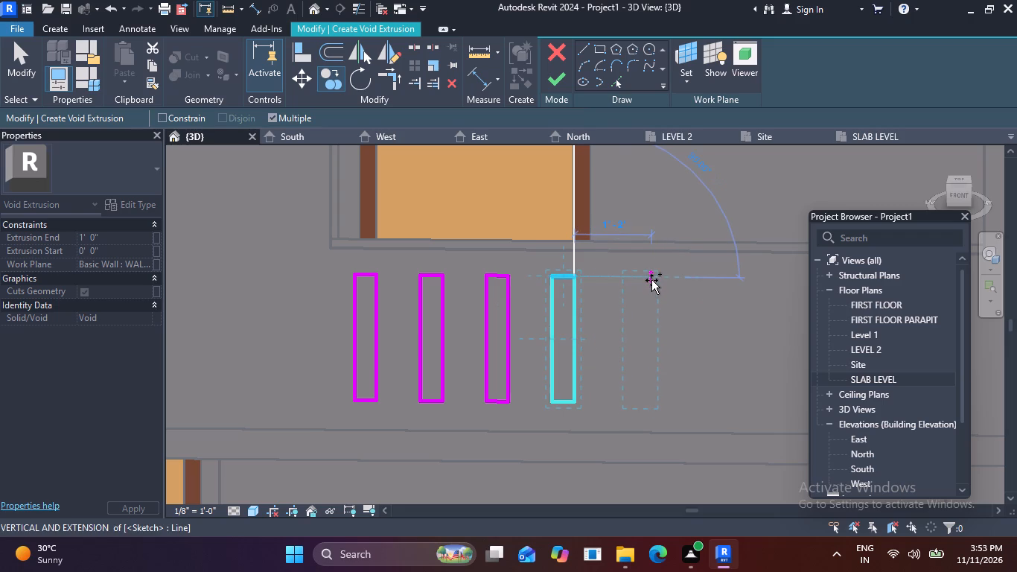
{"action": "key", "text": "1"}
{"action": "key", "text": "apostrophe"}
{"action": "key", "text": "Return"}
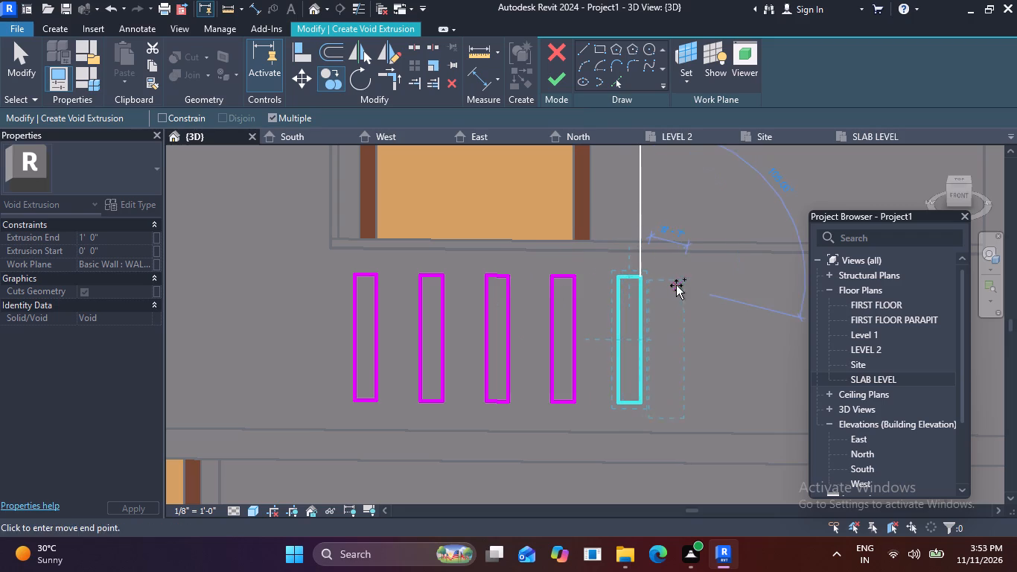
Continue the multiple copy with five more slot rectangles at 1' spacing toward the far end of the parapet, and end the copying.
{"action": "middle_click_drag", "start_coordinate": [674, 287], "coordinate": [468, 293]}
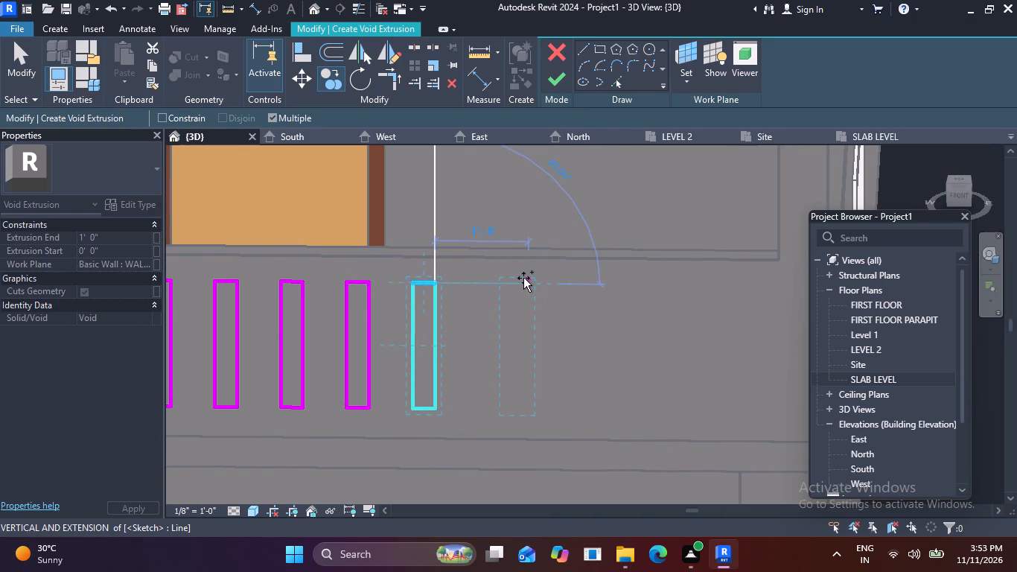
{"action": "key", "text": "1"}
{"action": "key", "text": "apostrophe"}
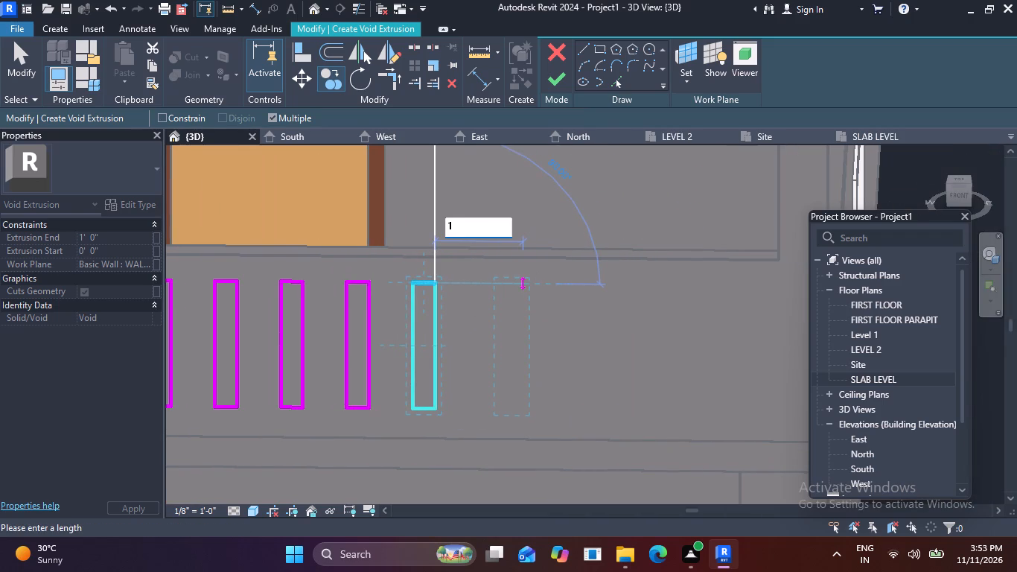
{"action": "key", "text": "Return"}
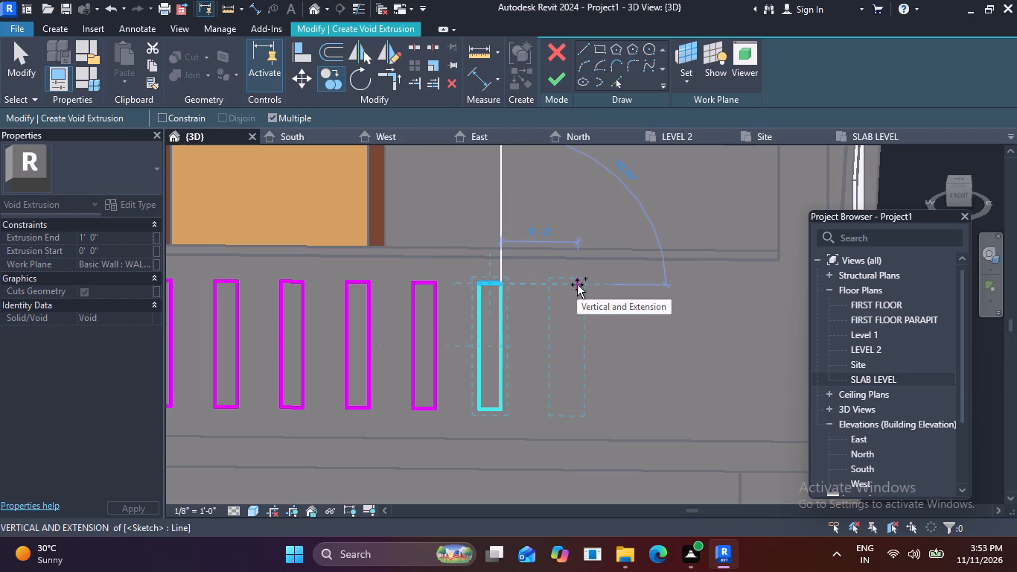
{"action": "type", "text": "1'"}
{"action": "key", "text": "Return"}
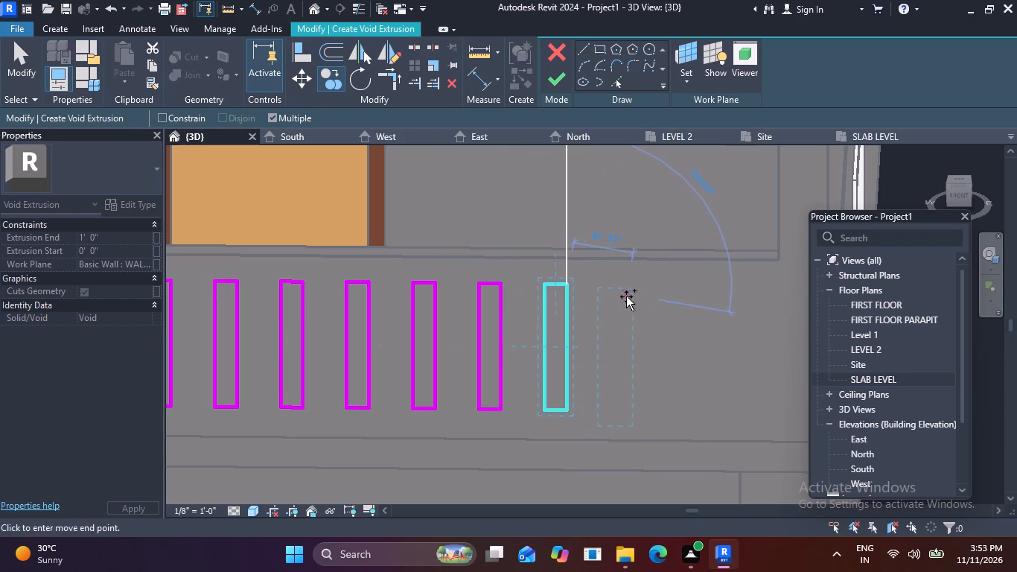
{"action": "middle_click_drag", "start_coordinate": [626, 296], "coordinate": [441, 316]}
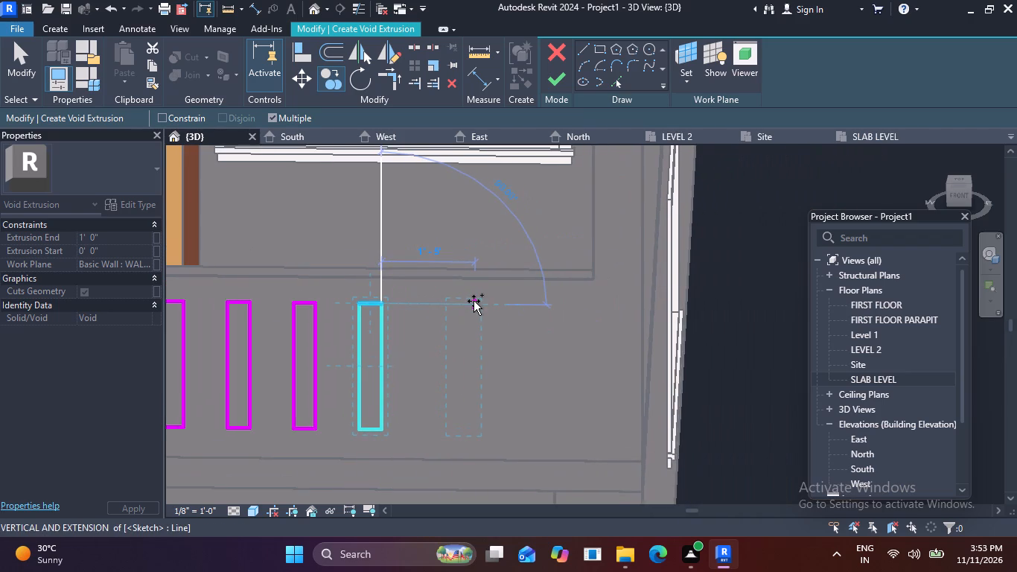
{"action": "key", "text": "1"}
{"action": "key", "text": "apostrophe"}
{"action": "key", "text": "Return"}
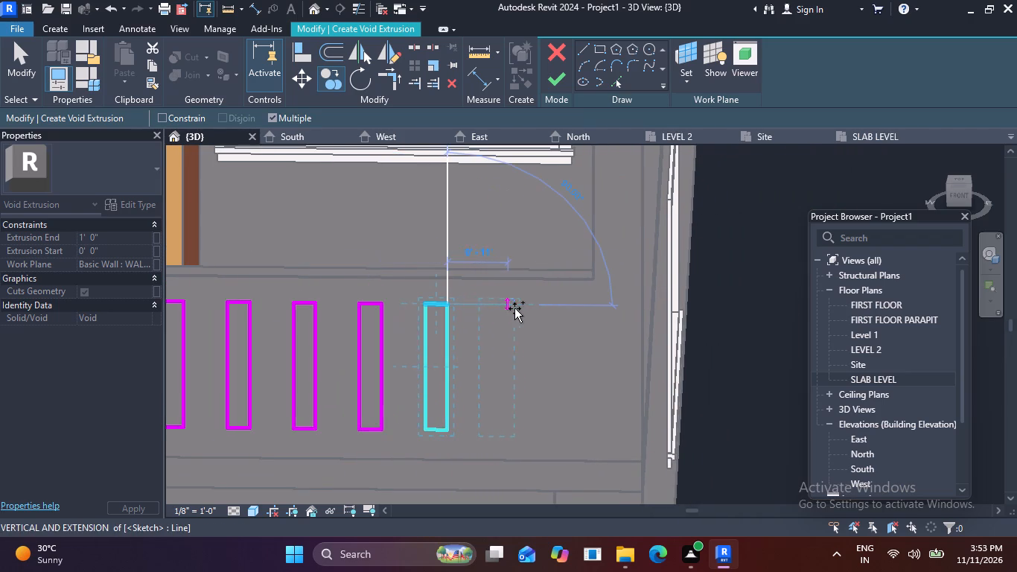
{"action": "type", "text": "1'"}
{"action": "key", "text": "Return"}
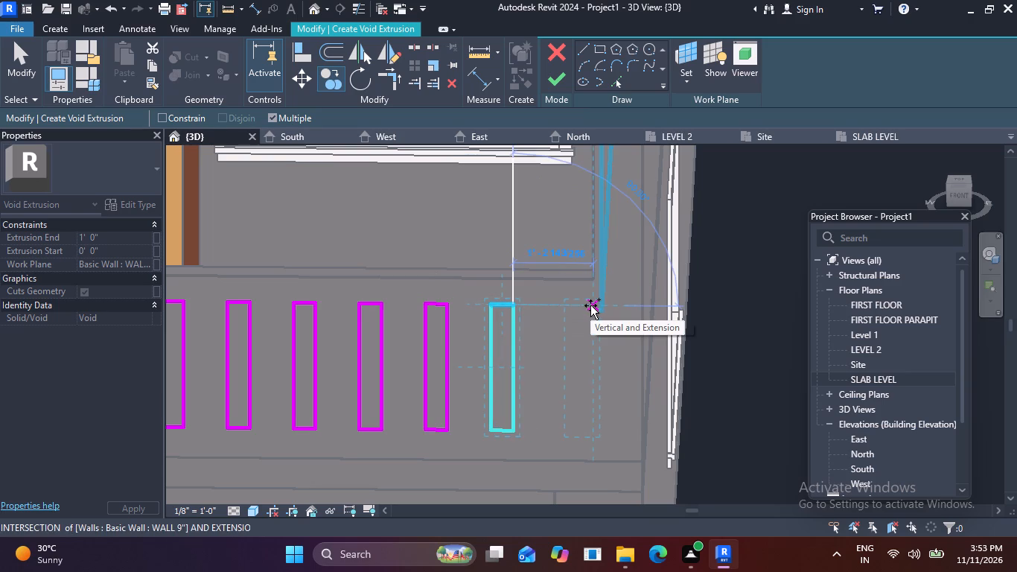
{"action": "key", "text": "1"}
{"action": "key", "text": "apostrophe"}
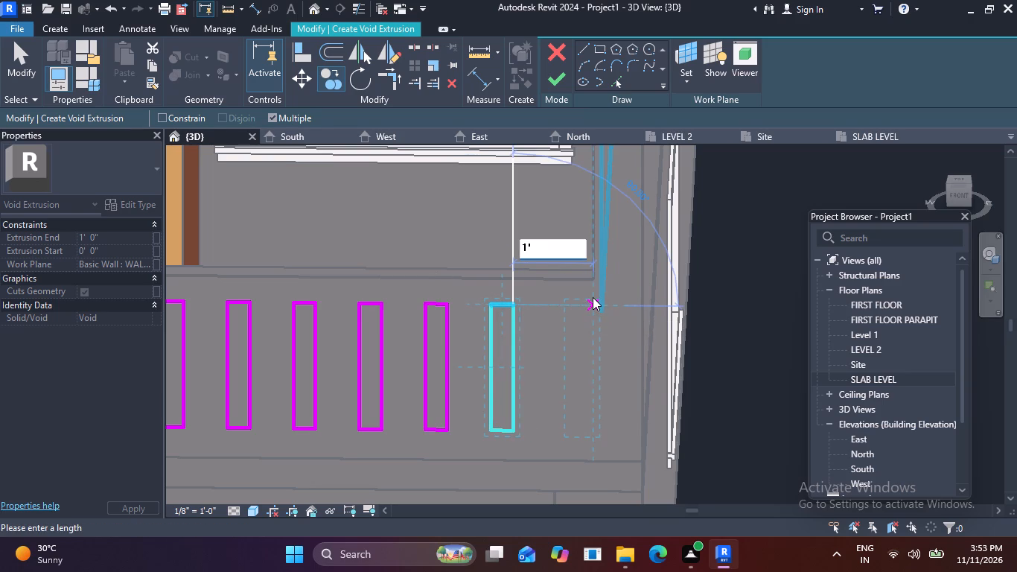
{"action": "key", "text": "Return"}
{"action": "key", "text": "Escape"}
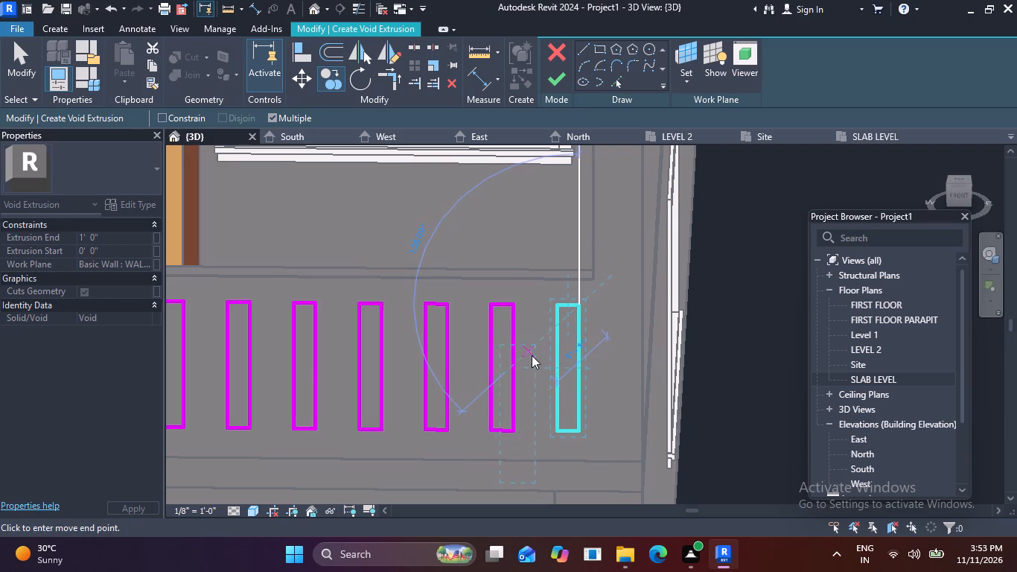
{"action": "scroll", "coordinate": [503, 359], "scroll_direction": "down", "scroll_amount": 4}
{"action": "middle_click_drag", "start_coordinate": [523, 362], "coordinate": [602, 347]}
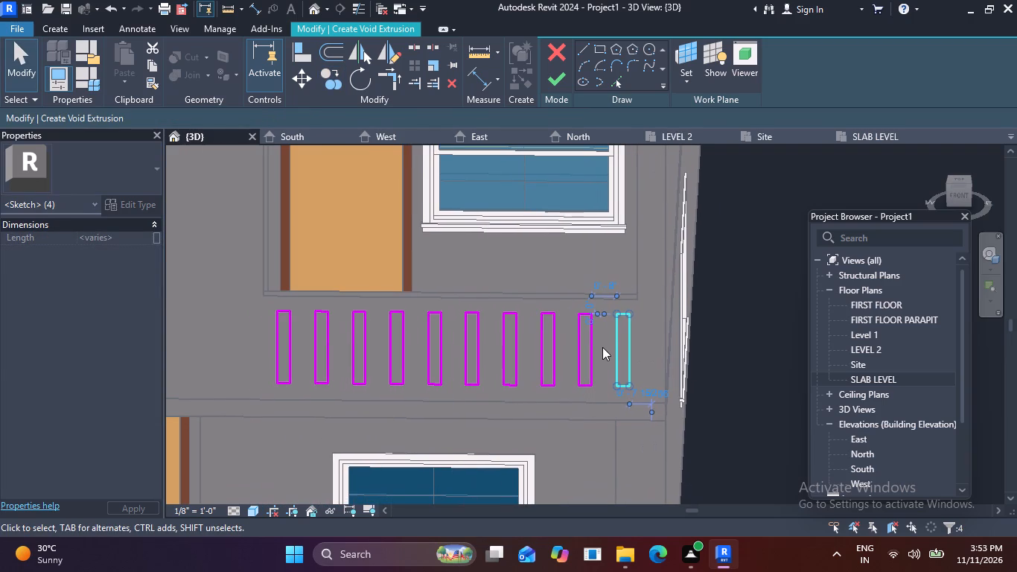
{"action": "key", "text": "Escape"}
{"action": "scroll", "coordinate": [479, 334], "scroll_direction": "down", "scroll_amount": 2}
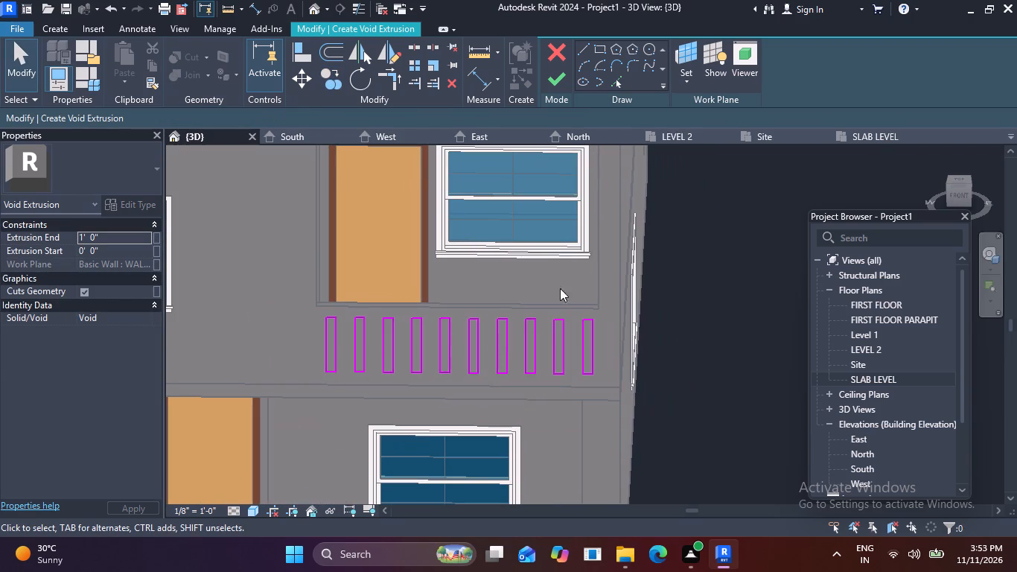
Finish the sketch of ten slot rectangles as a void extrusion with an extrusion end of 1' 0".
{"action": "left_click", "coordinate": [556, 83]}
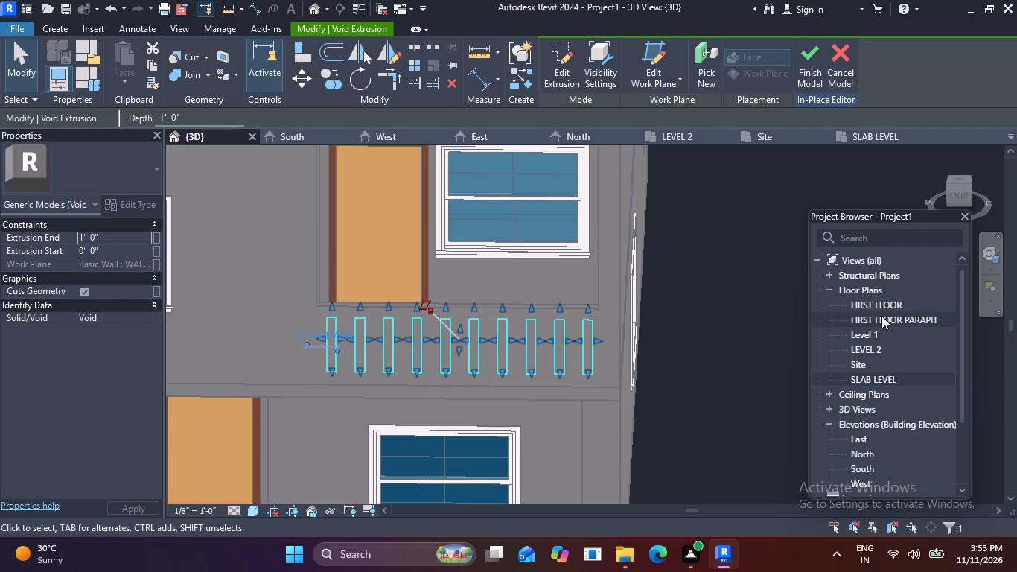
Open the FIRST FLOOR PARAPIT floor plan and examine the balcony area for the void extrusion's position.
{"action": "double_click", "coordinate": [881, 316]}
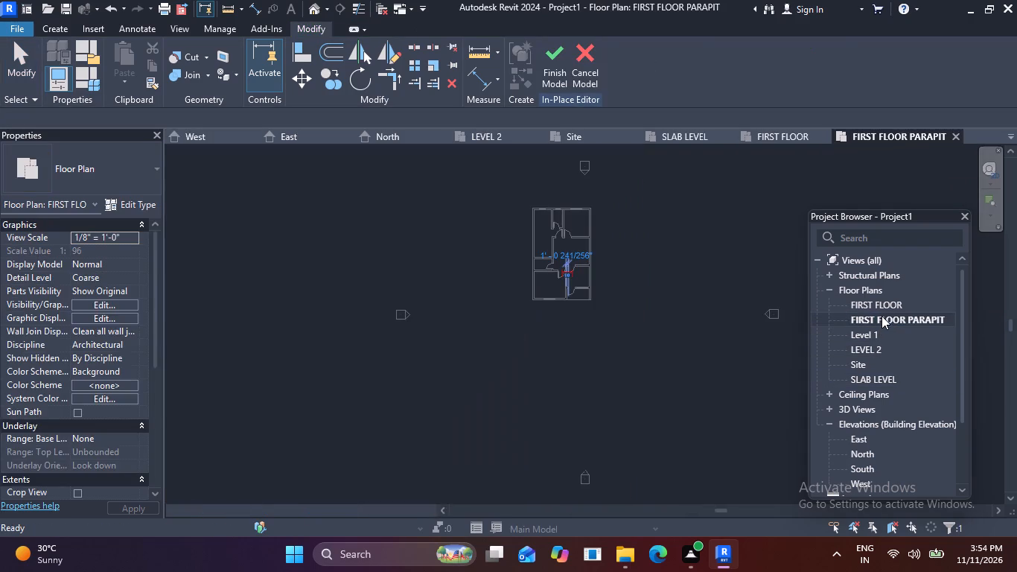
{"action": "scroll", "coordinate": [594, 267], "scroll_direction": "up", "scroll_amount": 5}
{"action": "scroll", "coordinate": [506, 266], "scroll_direction": "up", "scroll_amount": 4}
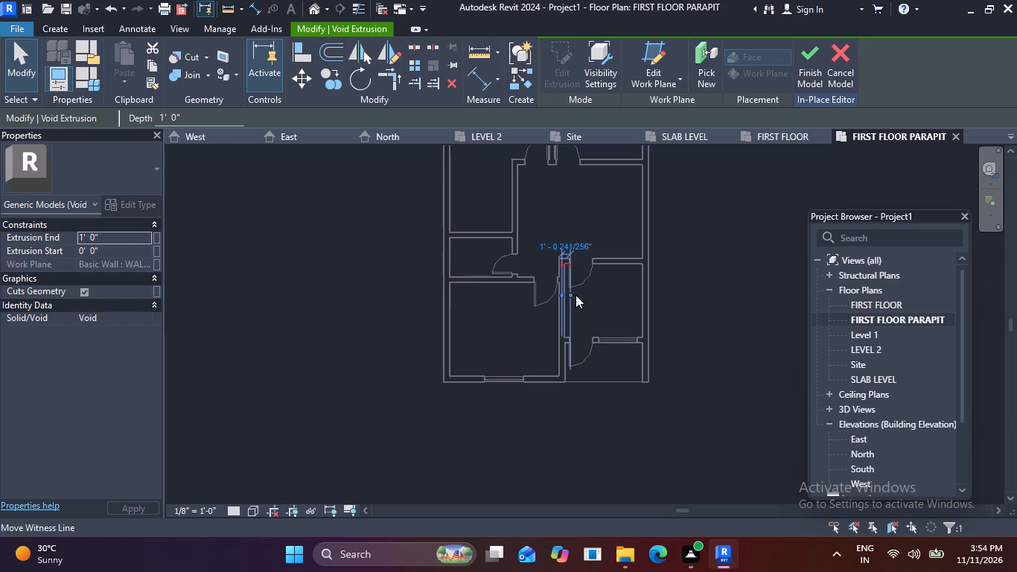
{"action": "scroll", "coordinate": [579, 295], "scroll_direction": "up", "scroll_amount": 5}
{"action": "scroll", "coordinate": [584, 290], "scroll_direction": "down", "scroll_amount": 2}
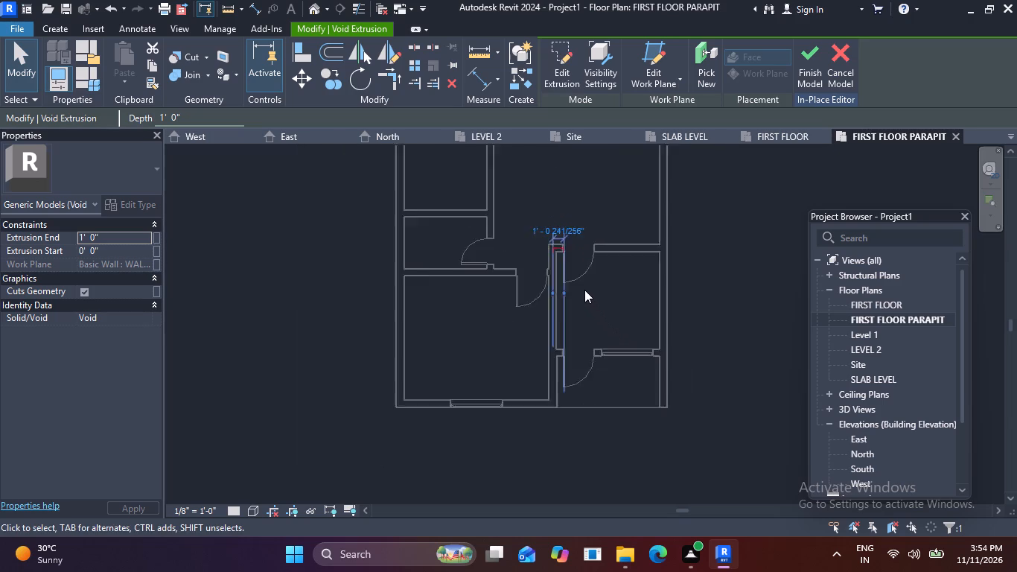
{"action": "scroll", "coordinate": [584, 290], "scroll_direction": "down", "scroll_amount": 6}
{"action": "middle_click_drag", "start_coordinate": [592, 299], "coordinate": [595, 314]}
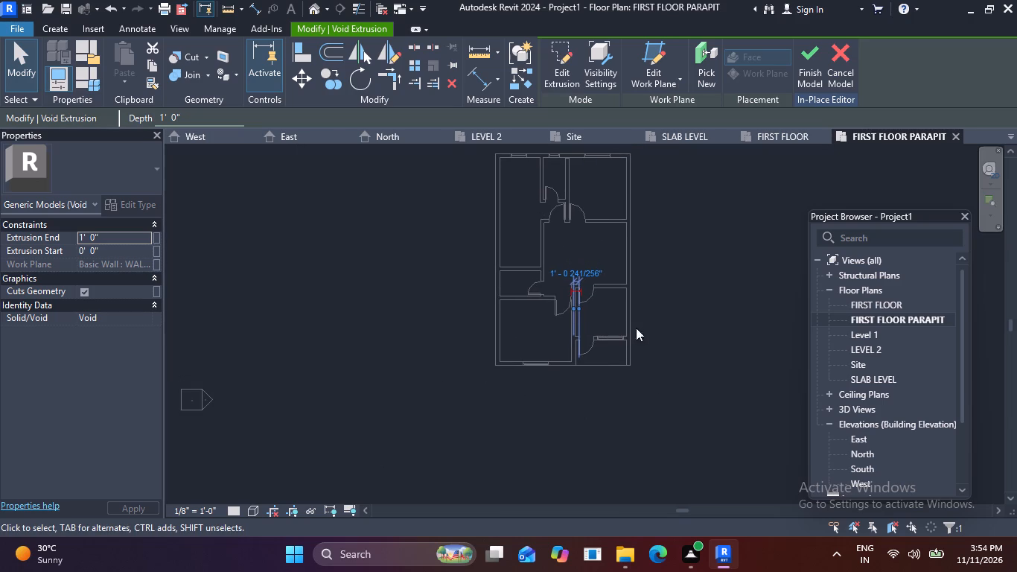
{"action": "scroll", "coordinate": [582, 289], "scroll_direction": "up", "scroll_amount": 15}
{"action": "scroll", "coordinate": [615, 262], "scroll_direction": "down", "scroll_amount": 7}
{"action": "scroll", "coordinate": [747, 331], "scroll_direction": "down", "scroll_amount": 1}
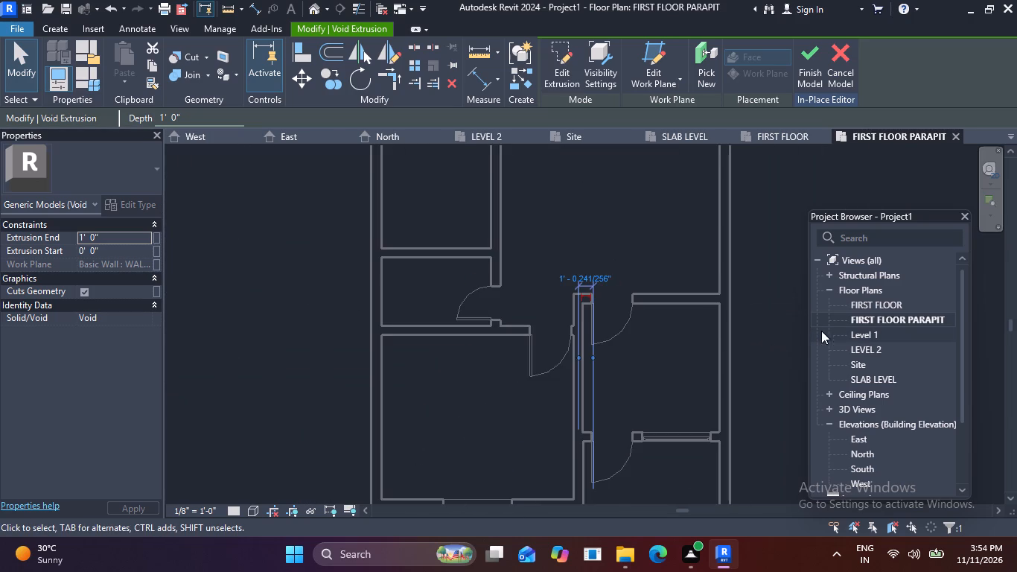
Open the SLAB LEVEL floor plan and try to move the row of voids inward across the parapet wall.
{"action": "double_click", "coordinate": [864, 379]}
{"action": "scroll", "coordinate": [471, 315], "scroll_direction": "up", "scroll_amount": 5}
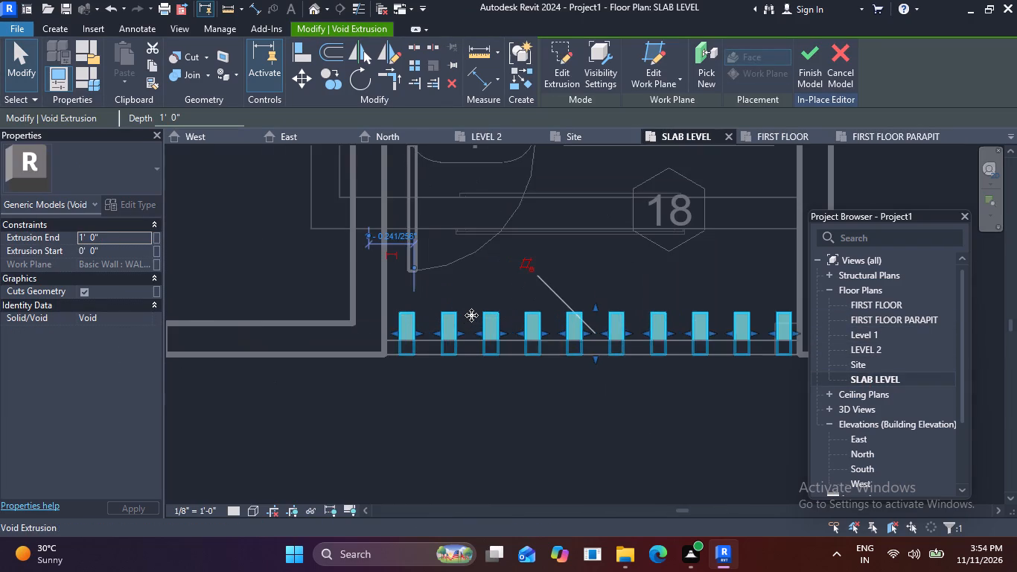
{"action": "scroll", "coordinate": [463, 325], "scroll_direction": "up", "scroll_amount": 5}
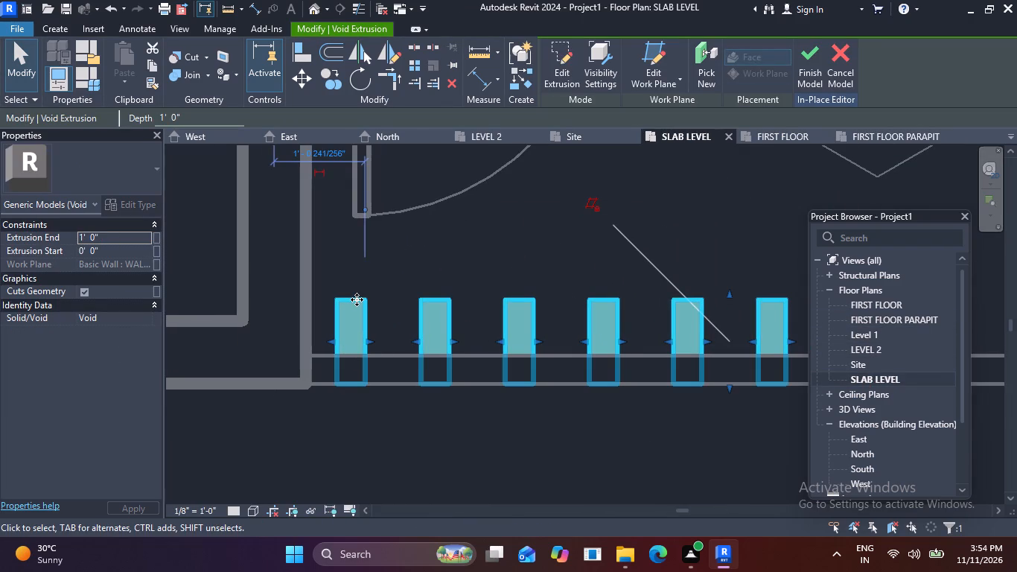
{"action": "left_click_drag", "start_coordinate": [354, 383], "coordinate": [362, 352]}
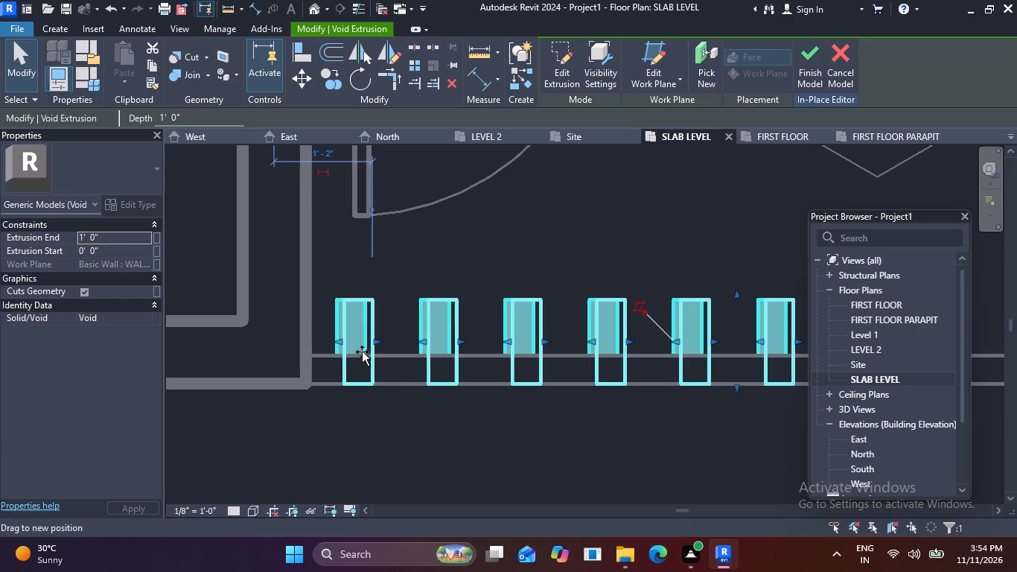
{"action": "left_click_drag", "start_coordinate": [362, 352], "coordinate": [351, 334]}
{"action": "left_click", "coordinate": [358, 322]}
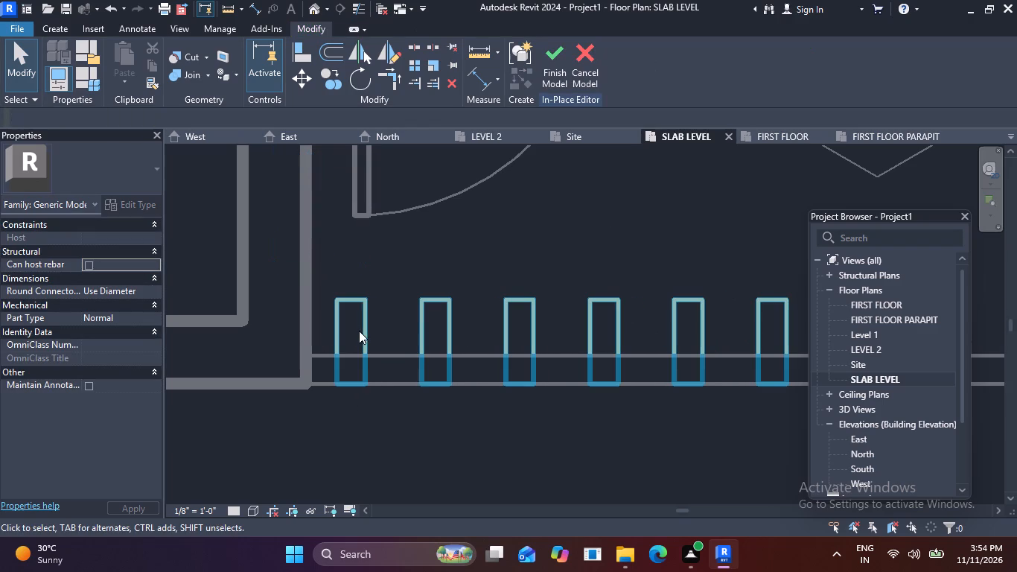
Pull the void extrusion's outer face inward past the parapet wall to an extrusion start of 1' 4 5/64".
{"action": "left_click", "coordinate": [364, 332]}
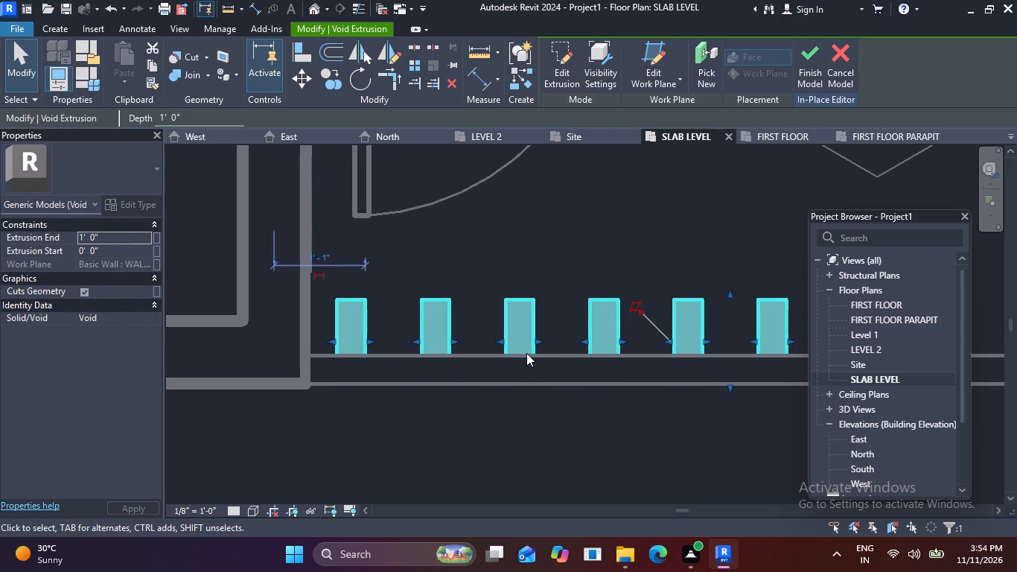
{"action": "scroll", "coordinate": [732, 313], "scroll_direction": "down", "scroll_amount": 5}
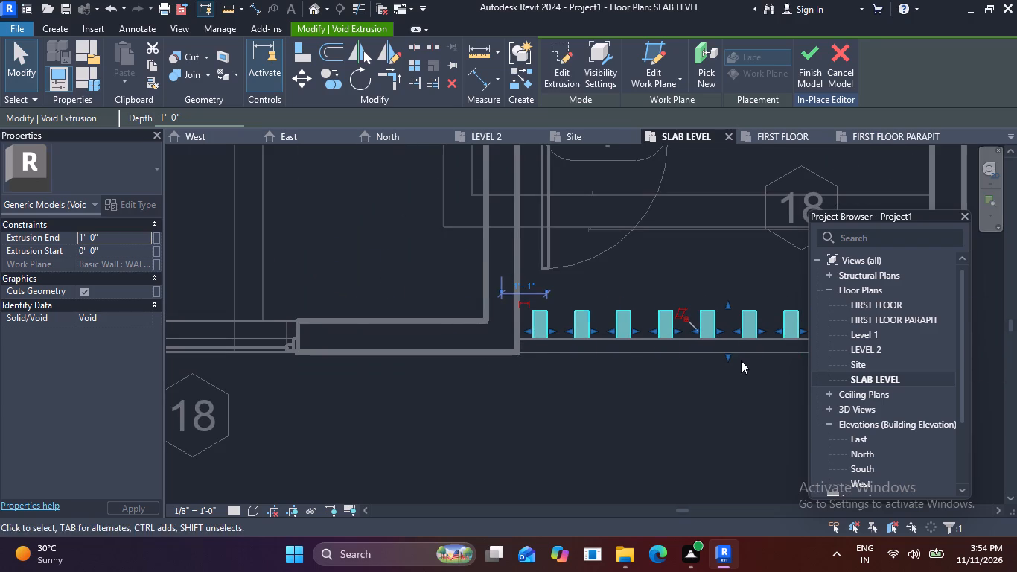
{"action": "left_click_drag", "start_coordinate": [727, 357], "coordinate": [728, 331]}
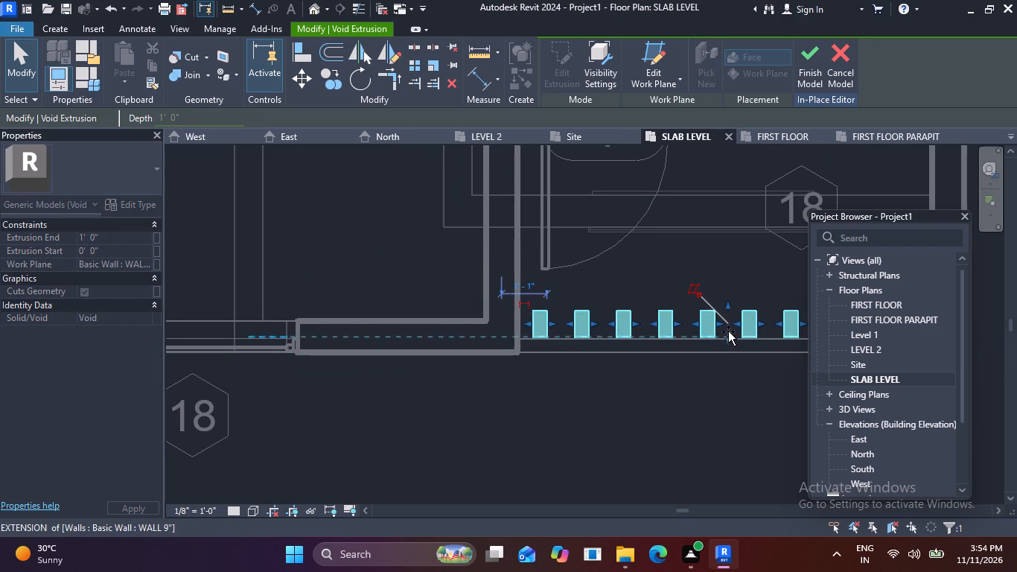
{"action": "left_click_drag", "start_coordinate": [728, 331], "coordinate": [728, 296]}
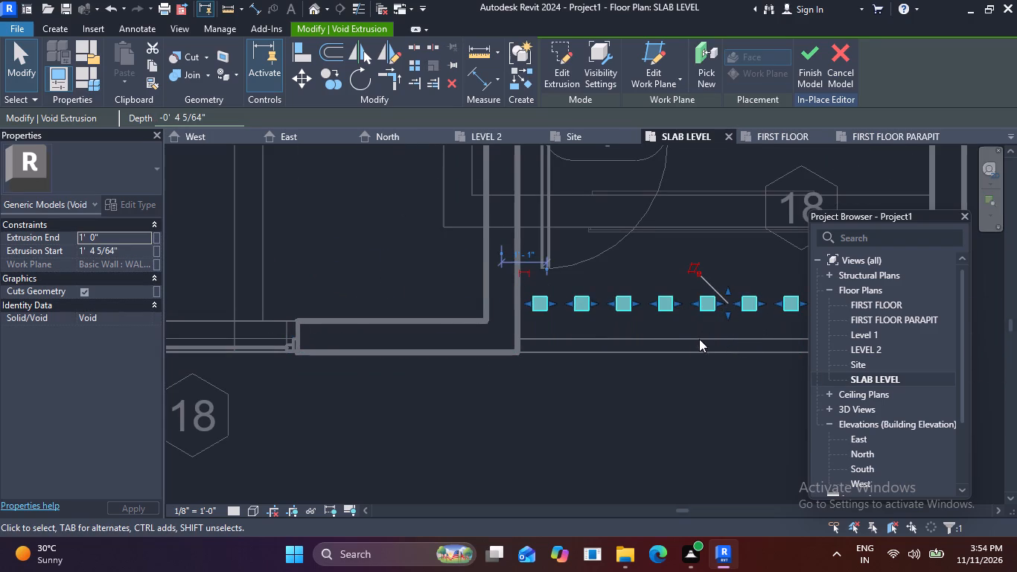
{"action": "scroll", "coordinate": [692, 351], "scroll_direction": "down", "scroll_amount": 3}
{"action": "middle_click_drag", "start_coordinate": [704, 369], "coordinate": [590, 338]}
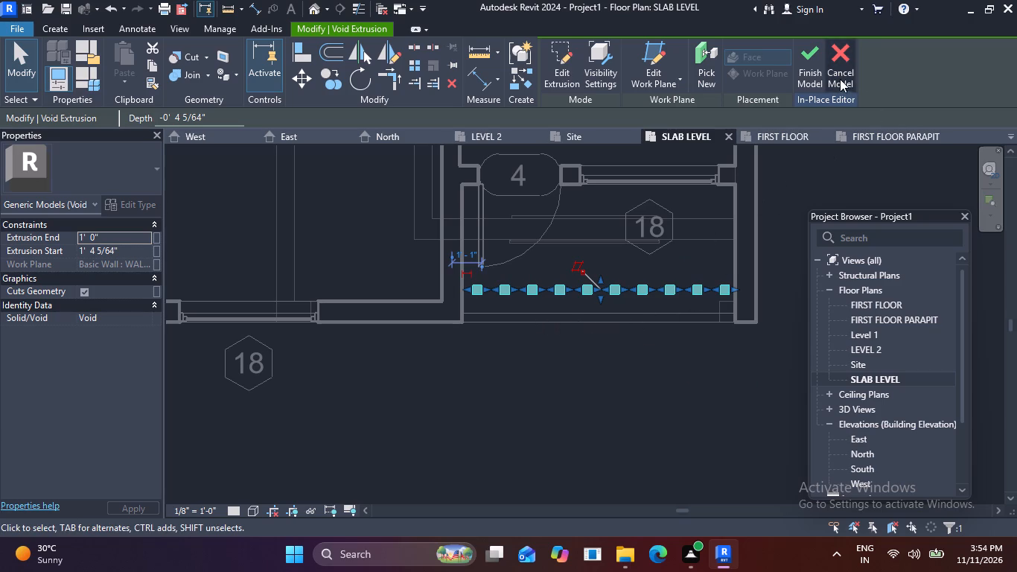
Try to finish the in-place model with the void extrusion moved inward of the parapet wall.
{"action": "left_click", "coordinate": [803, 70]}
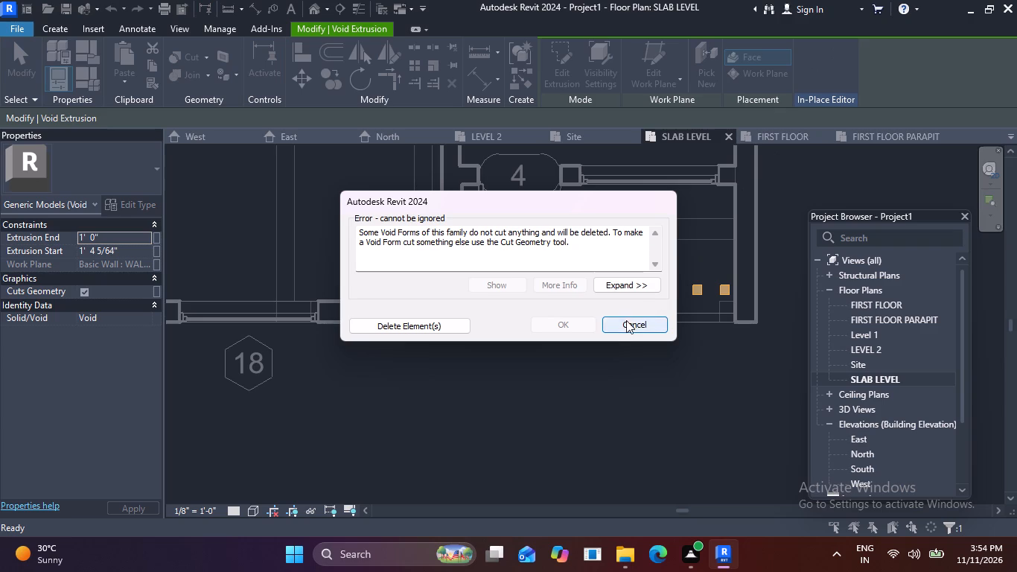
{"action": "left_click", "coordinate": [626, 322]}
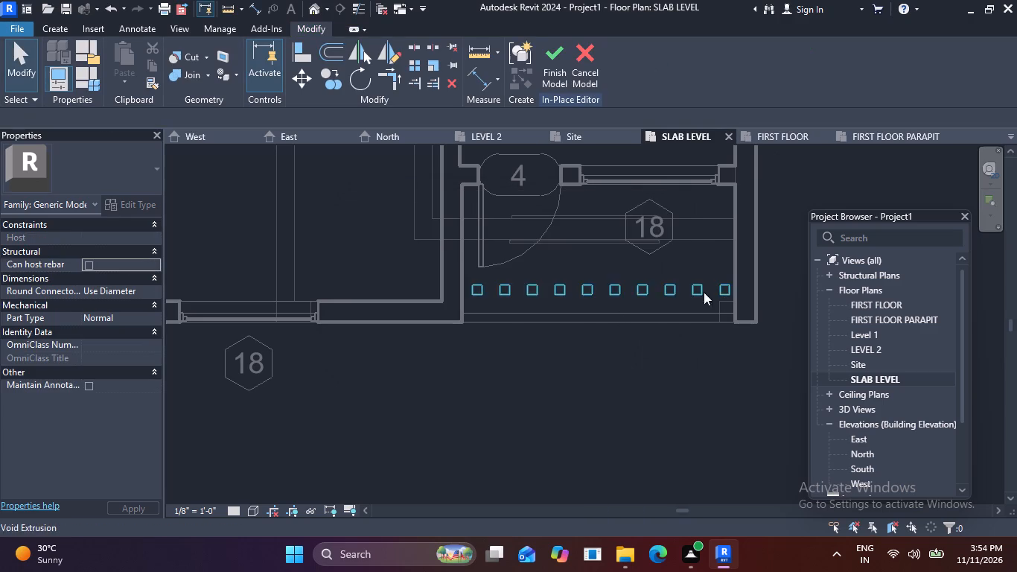
Open the 3D view and examine where the row of voids sits relative to the balcony parapet wall.
{"action": "scroll", "coordinate": [762, 300], "scroll_direction": "up", "scroll_amount": 3}
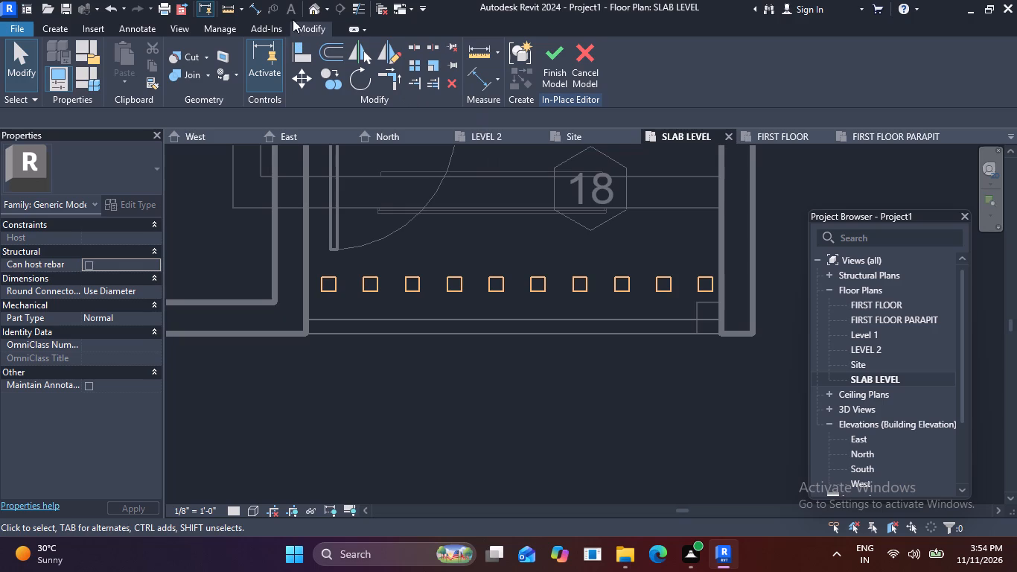
{"action": "left_click", "coordinate": [315, 14]}
{"action": "scroll", "coordinate": [466, 264], "scroll_direction": "down", "scroll_amount": 1}
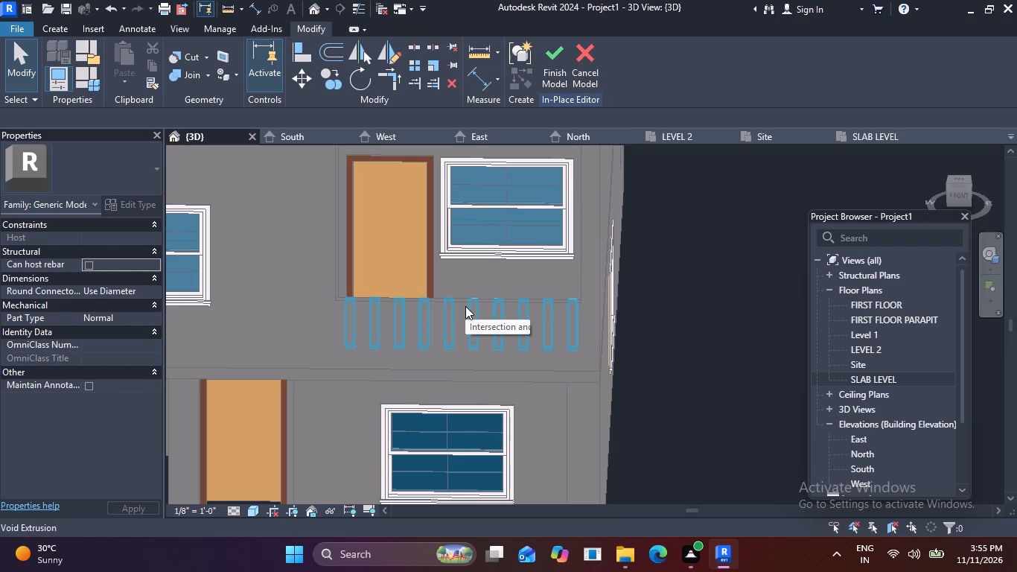
{"action": "scroll", "coordinate": [465, 306], "scroll_direction": "up", "scroll_amount": 5}
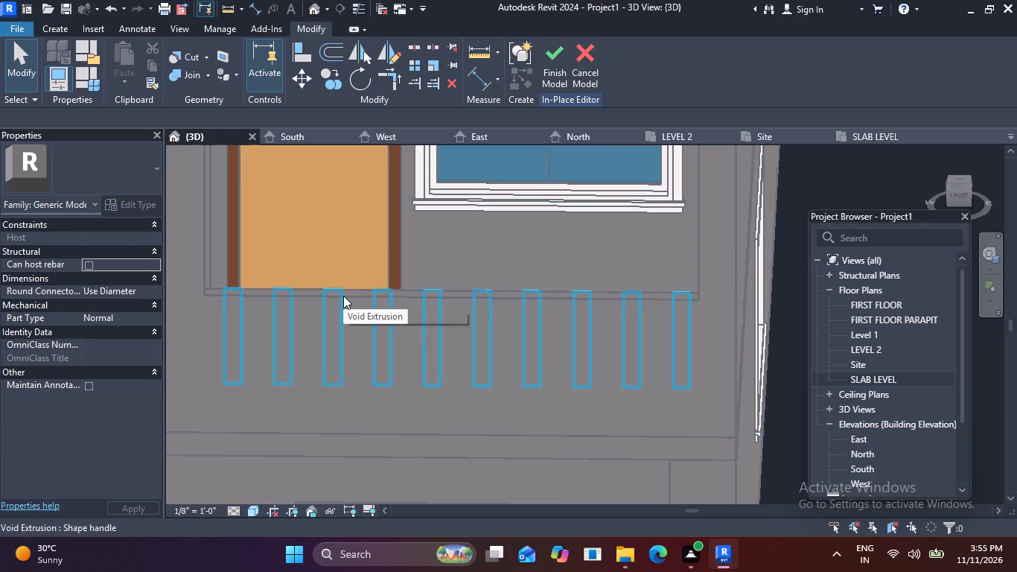
{"action": "middle_click_drag", "start_coordinate": [385, 302], "coordinate": [410, 252], "text": "shift"}
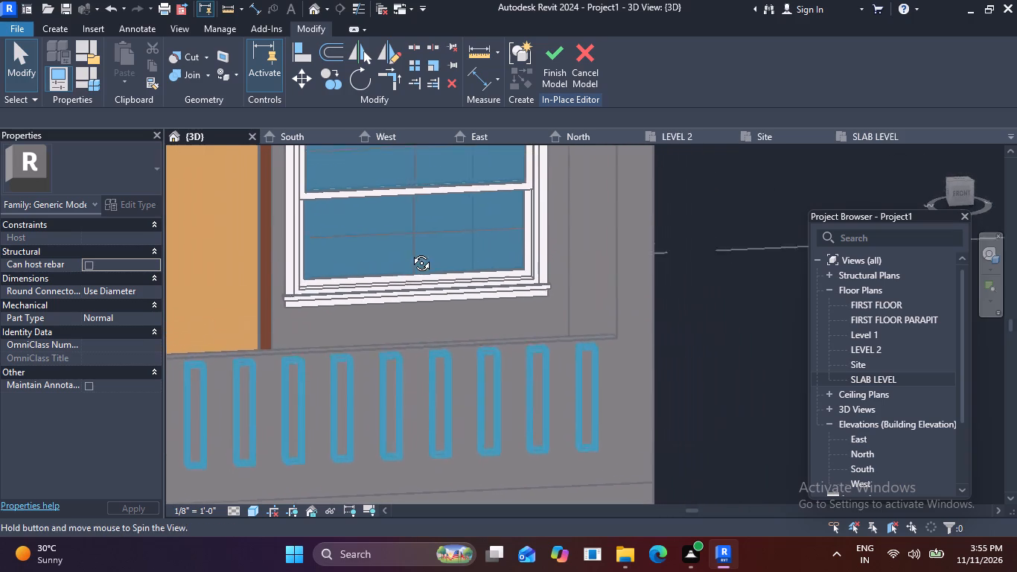
{"action": "middle_click_drag", "start_coordinate": [410, 252], "coordinate": [391, 241], "text": "shift"}
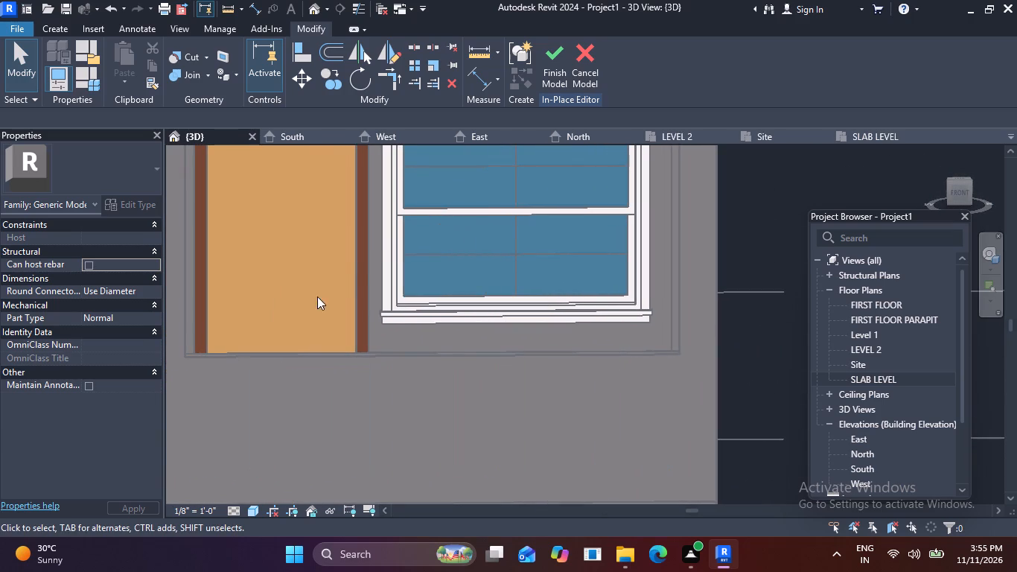
{"action": "scroll", "coordinate": [372, 318], "scroll_direction": "down", "scroll_amount": 2}
{"action": "middle_click_drag", "start_coordinate": [402, 299], "coordinate": [458, 258]}
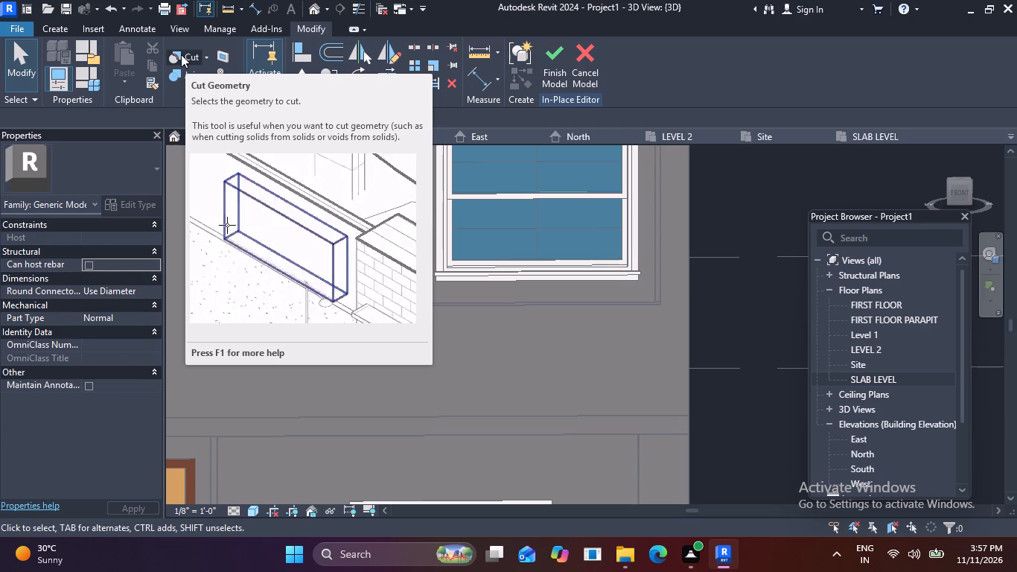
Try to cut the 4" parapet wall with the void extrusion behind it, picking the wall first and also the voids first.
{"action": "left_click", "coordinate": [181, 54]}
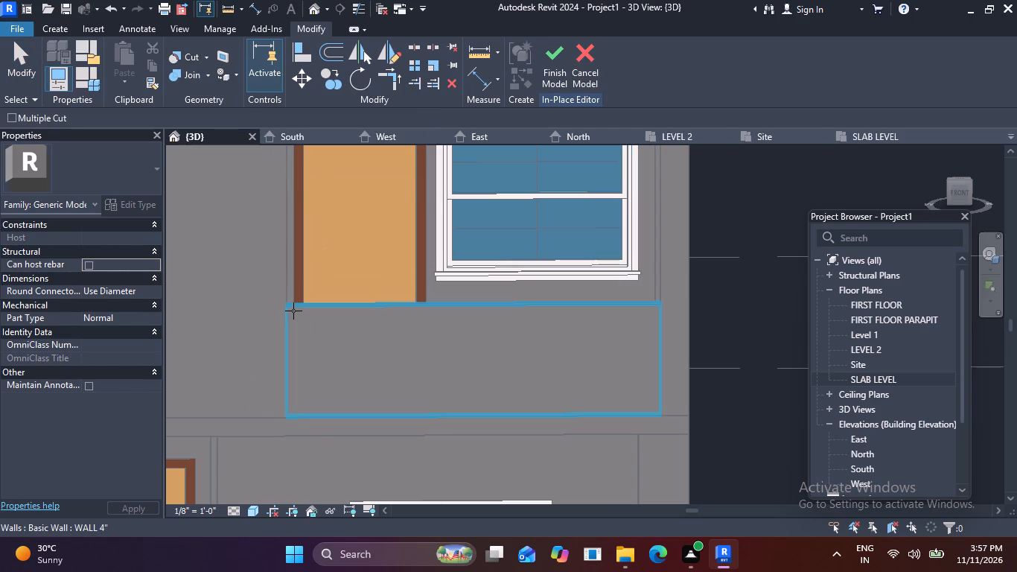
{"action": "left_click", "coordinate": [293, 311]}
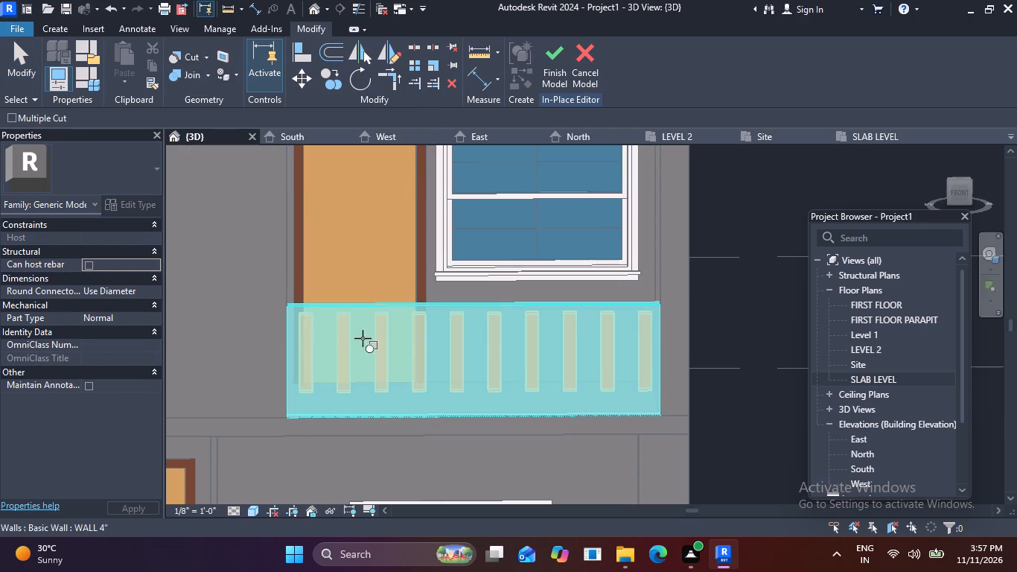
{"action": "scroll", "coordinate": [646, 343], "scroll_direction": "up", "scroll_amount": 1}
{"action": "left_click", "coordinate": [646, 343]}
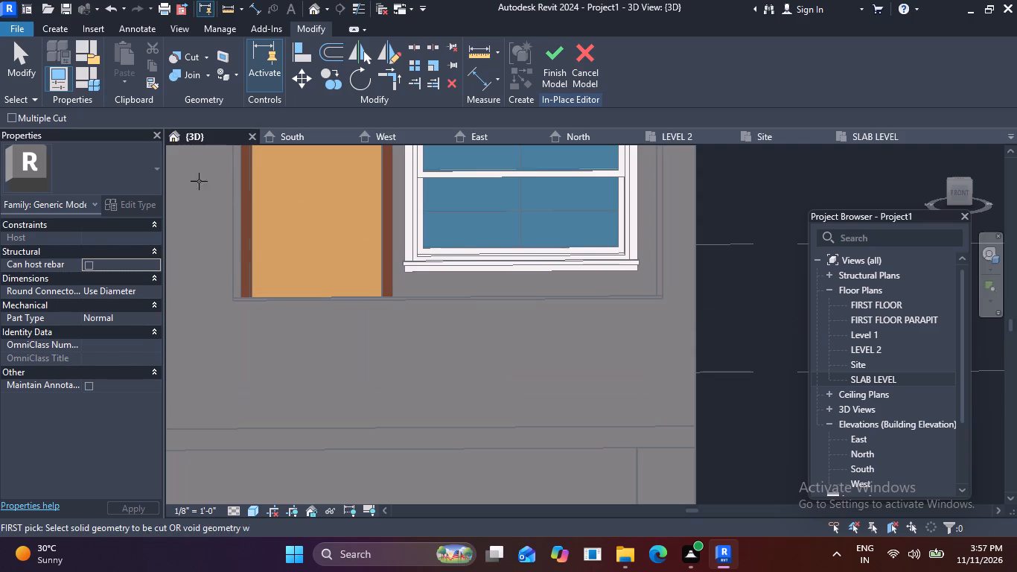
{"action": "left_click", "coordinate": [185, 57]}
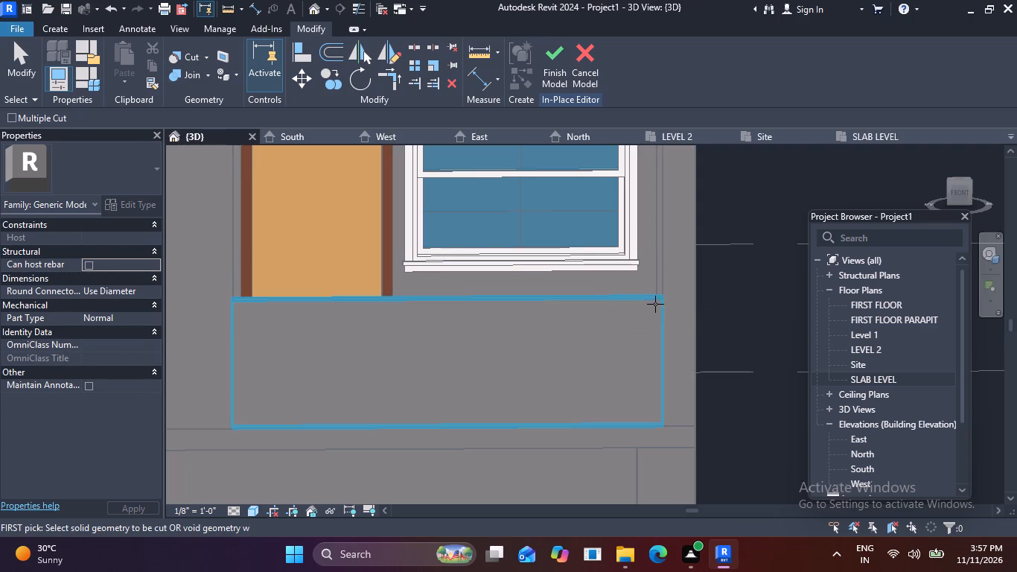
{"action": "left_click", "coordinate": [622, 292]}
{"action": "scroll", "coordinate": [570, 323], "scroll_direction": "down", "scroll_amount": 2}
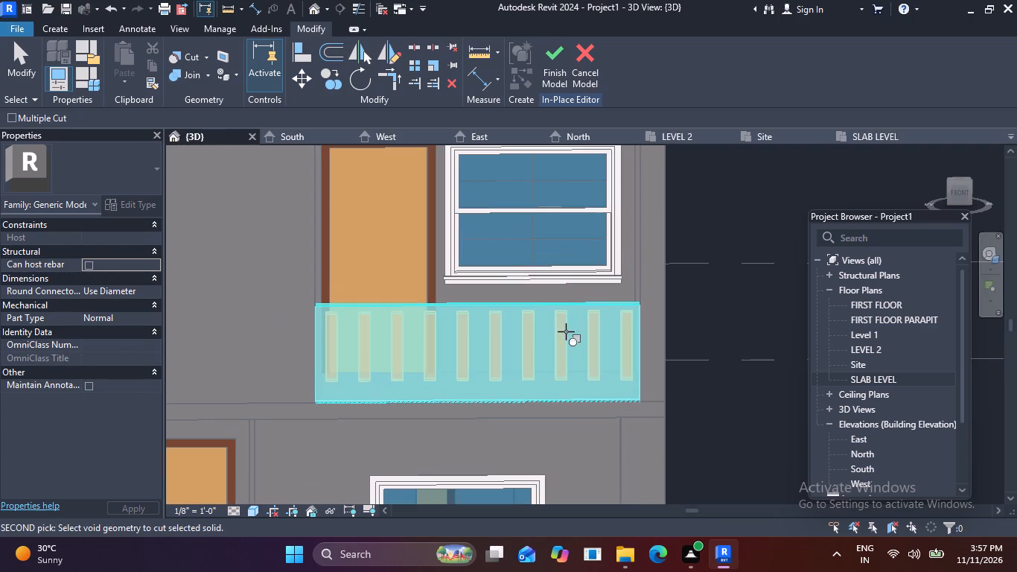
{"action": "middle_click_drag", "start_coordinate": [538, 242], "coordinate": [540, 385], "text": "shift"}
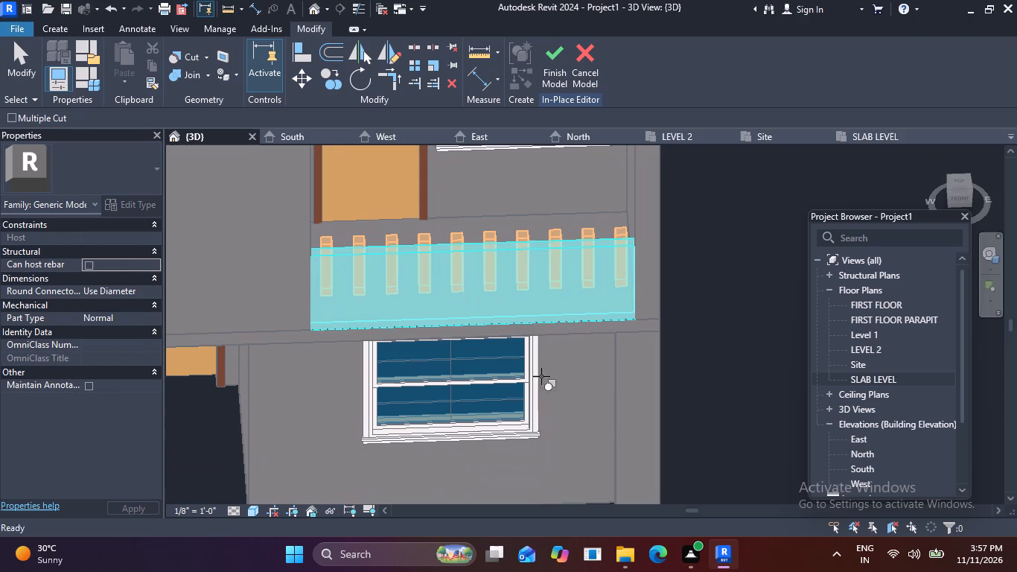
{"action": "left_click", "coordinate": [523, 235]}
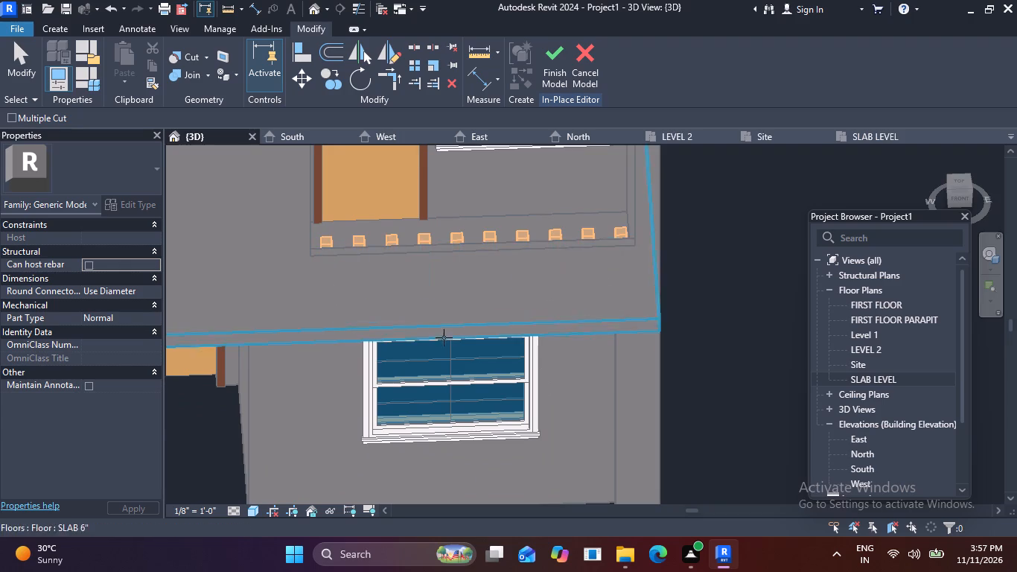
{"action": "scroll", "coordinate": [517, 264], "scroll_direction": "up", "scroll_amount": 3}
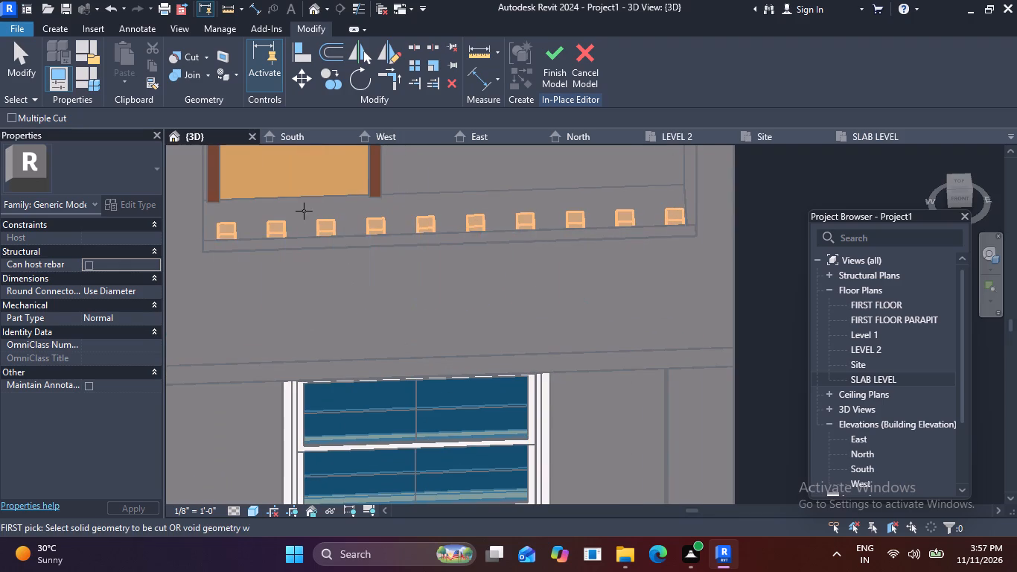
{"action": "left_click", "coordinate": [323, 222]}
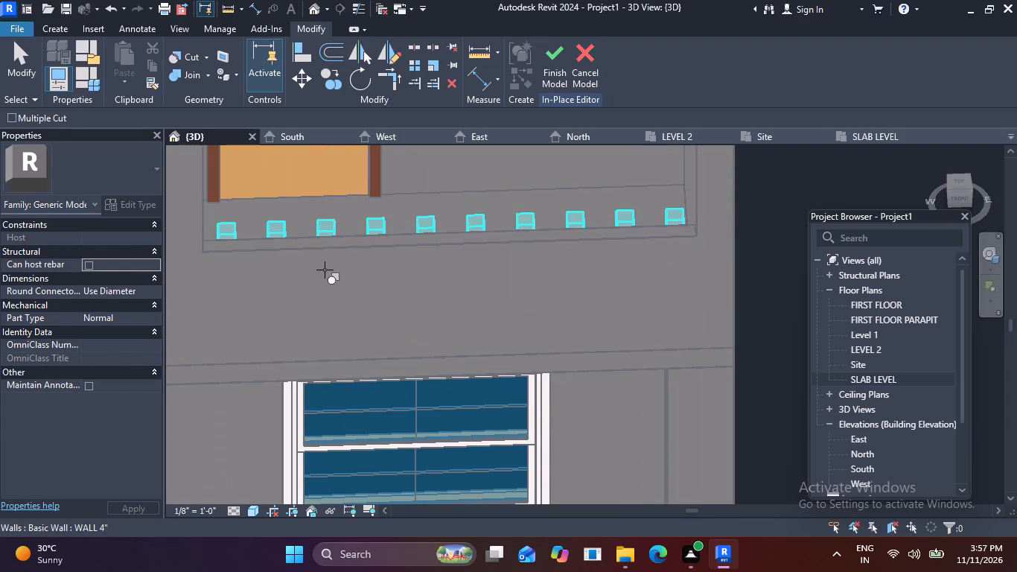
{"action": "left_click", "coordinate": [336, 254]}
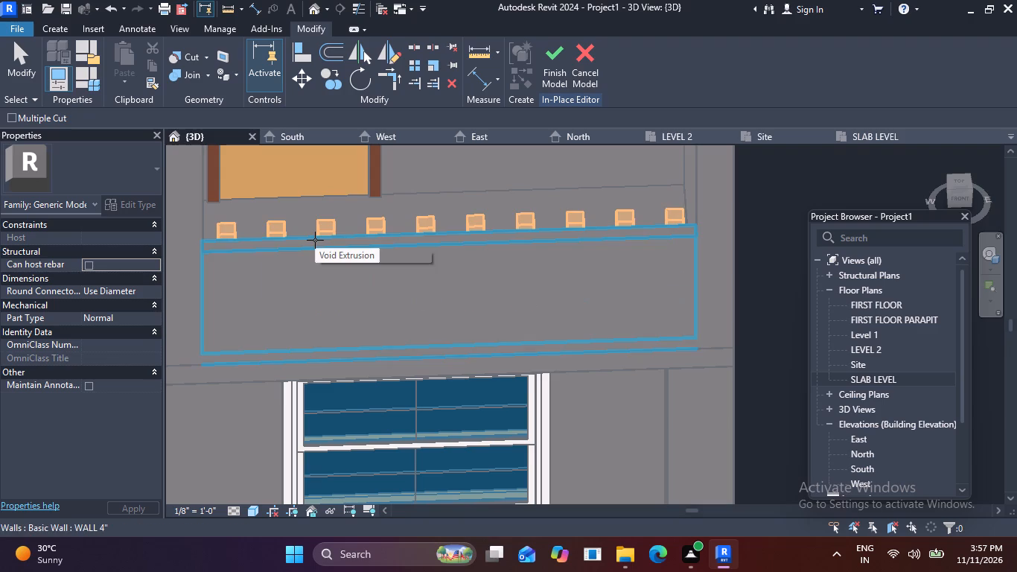
Undo the void extrusion's edits and creation, going back to its sketch with eight slot rectangles.
{"action": "key", "text": "ctrl+z"}
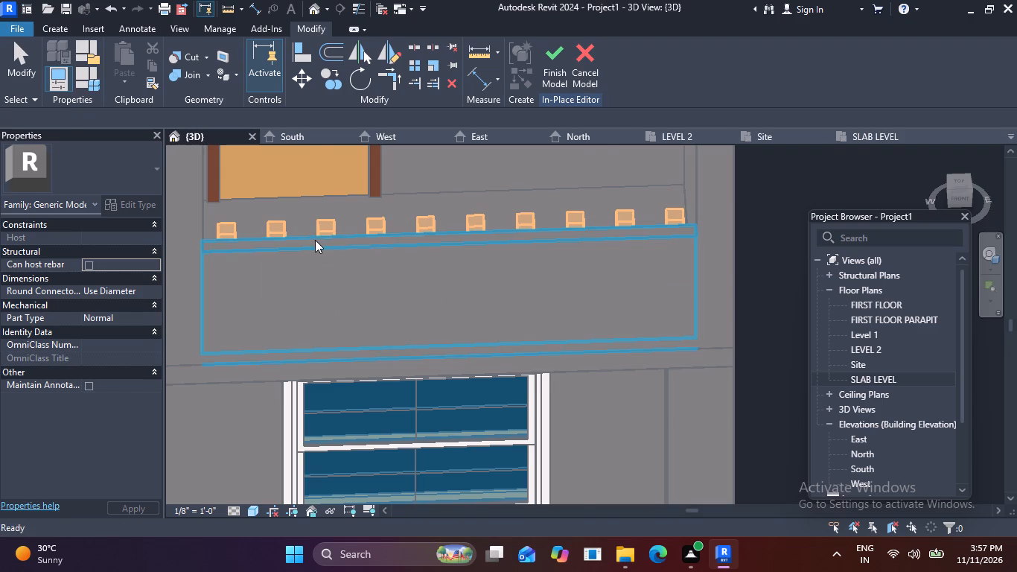
{"action": "key", "text": "ctrl+z"}
{"action": "key", "text": "ctrl+z"}
{"action": "key", "text": "ctrl+z"}
{"action": "key", "text": "ctrl+z"}
{"action": "key", "text": "ctrl+z"}
{"action": "key", "text": "ctrl+z"}
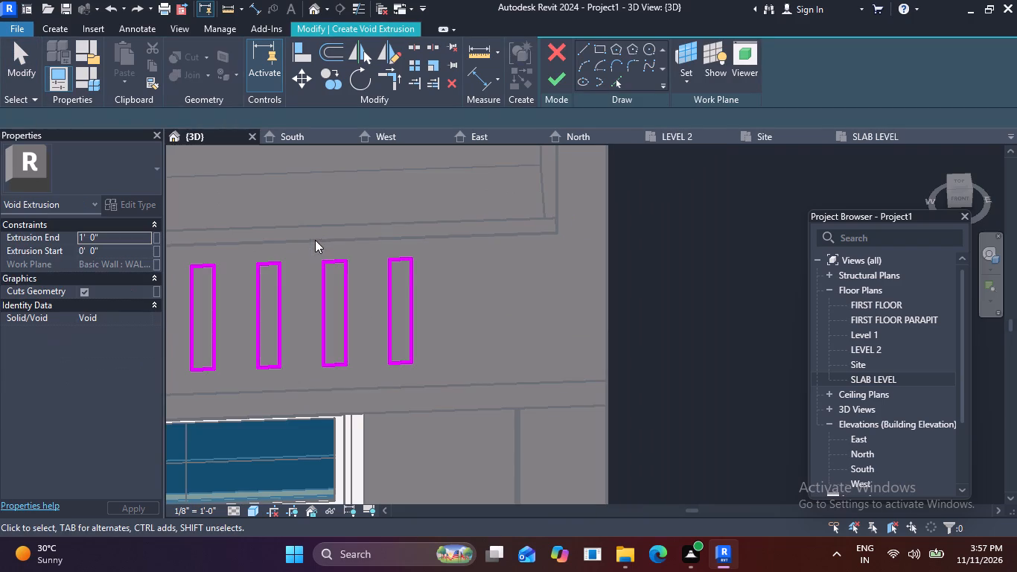
Finish the sketch of eight slot rectangles as a void extrusion with an extrusion end of 1' 0".
{"action": "scroll", "coordinate": [380, 256], "scroll_direction": "down", "scroll_amount": 3}
{"action": "middle_click_drag", "start_coordinate": [440, 274], "coordinate": [658, 276]}
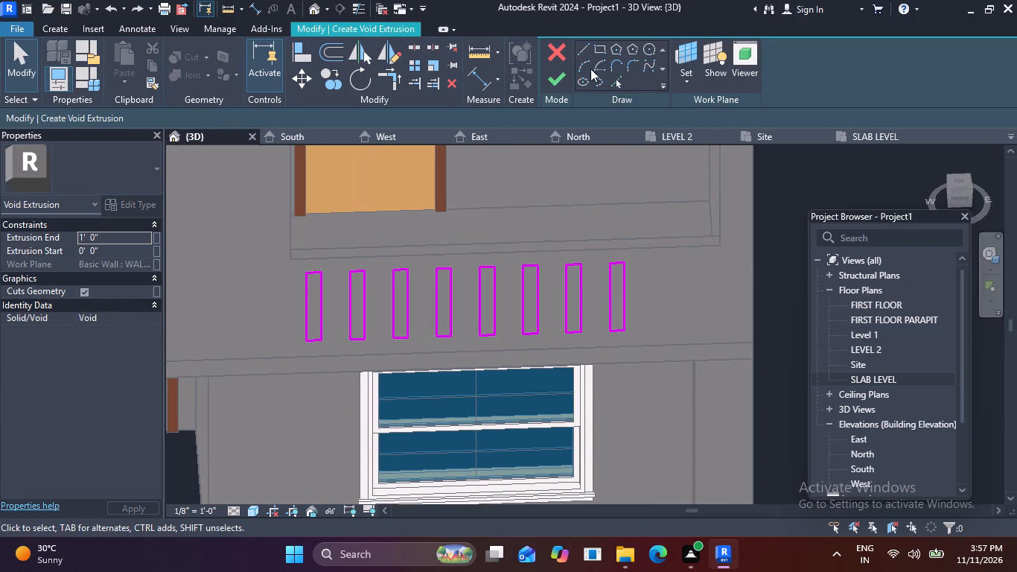
{"action": "left_click", "coordinate": [561, 77]}
{"action": "scroll", "coordinate": [327, 305], "scroll_direction": "up", "scroll_amount": 3}
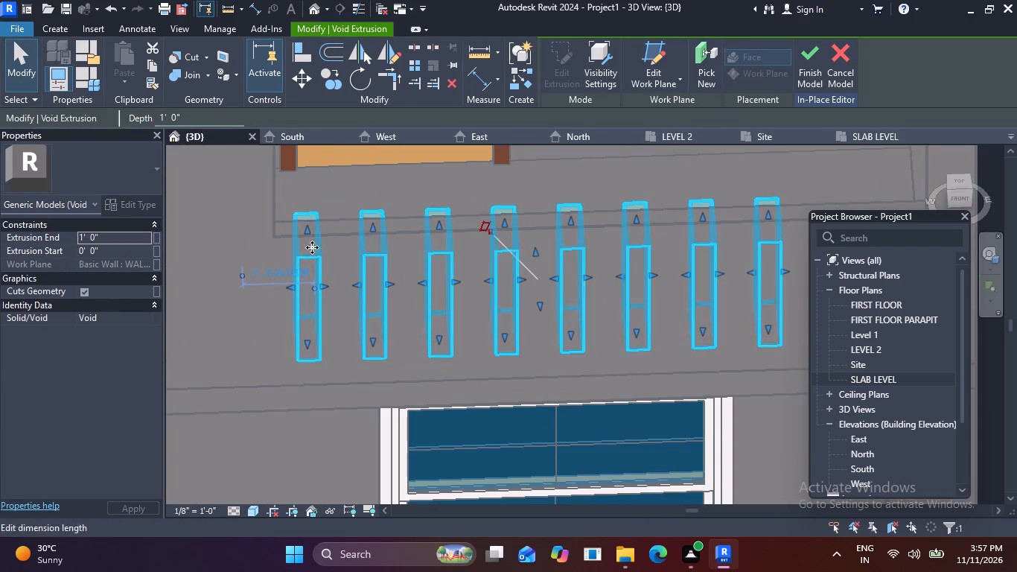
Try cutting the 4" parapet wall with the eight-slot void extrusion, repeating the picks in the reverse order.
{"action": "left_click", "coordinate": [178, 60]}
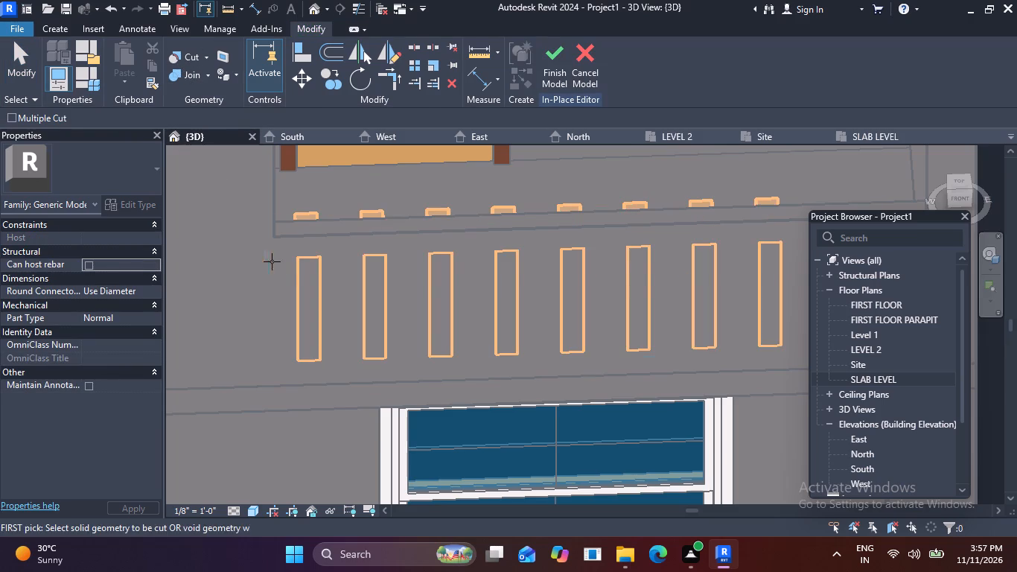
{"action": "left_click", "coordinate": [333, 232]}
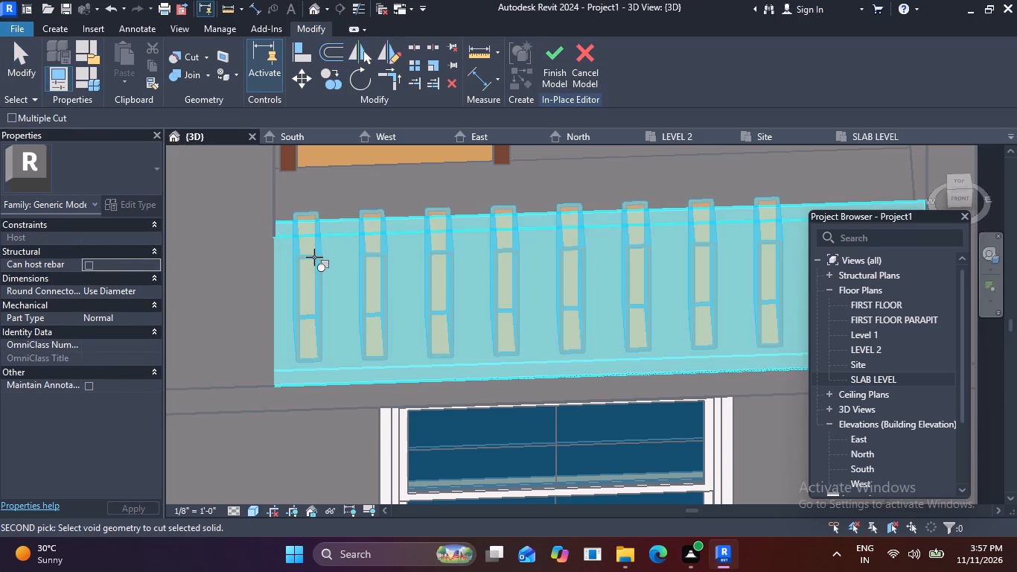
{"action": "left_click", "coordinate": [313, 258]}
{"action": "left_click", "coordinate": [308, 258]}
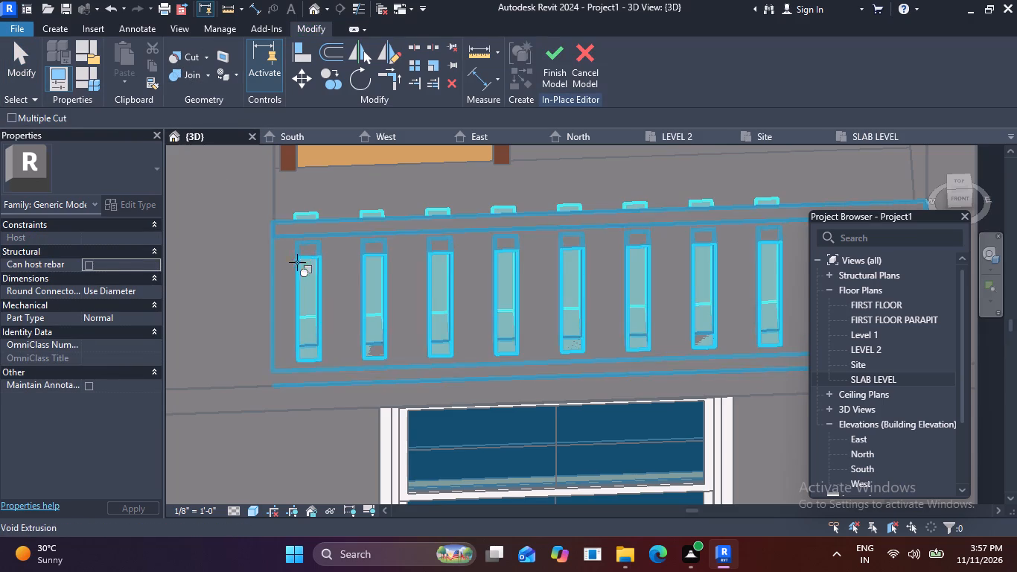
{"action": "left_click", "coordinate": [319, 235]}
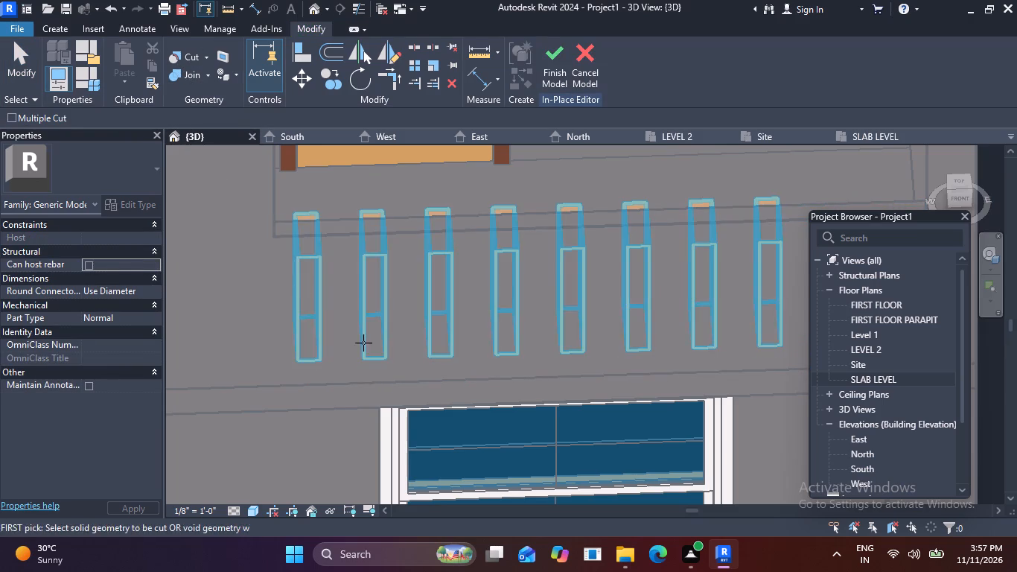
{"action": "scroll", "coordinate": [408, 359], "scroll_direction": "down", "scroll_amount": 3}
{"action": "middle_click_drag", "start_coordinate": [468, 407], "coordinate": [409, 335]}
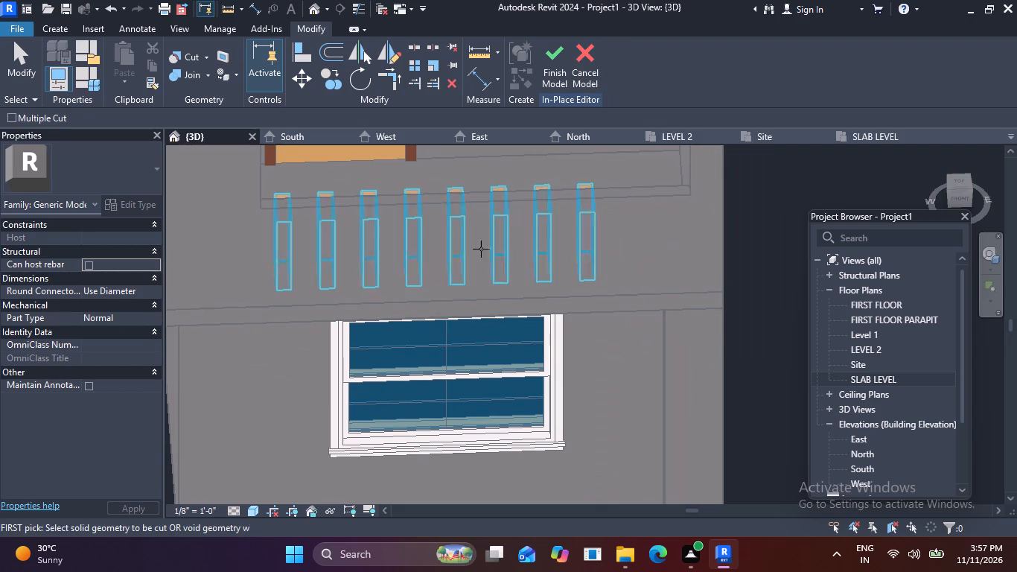
Cut the eight-slot void extrusion out of the 4" balcony parapet wall with Cut Geometry.
{"action": "left_click", "coordinate": [208, 56]}
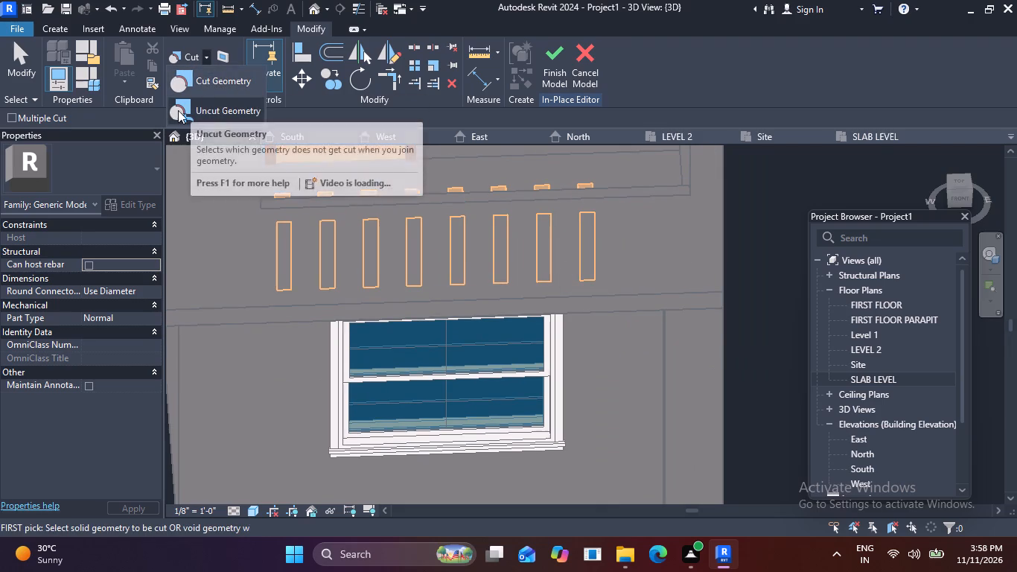
{"action": "left_click", "coordinate": [208, 86]}
{"action": "scroll", "coordinate": [270, 237], "scroll_direction": "up", "scroll_amount": 3}
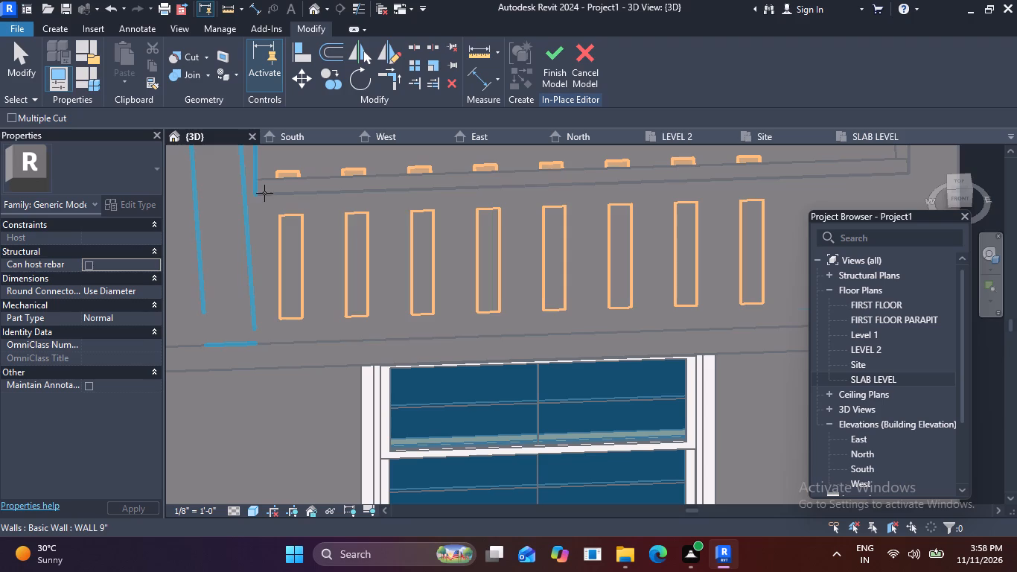
{"action": "left_click", "coordinate": [264, 193]}
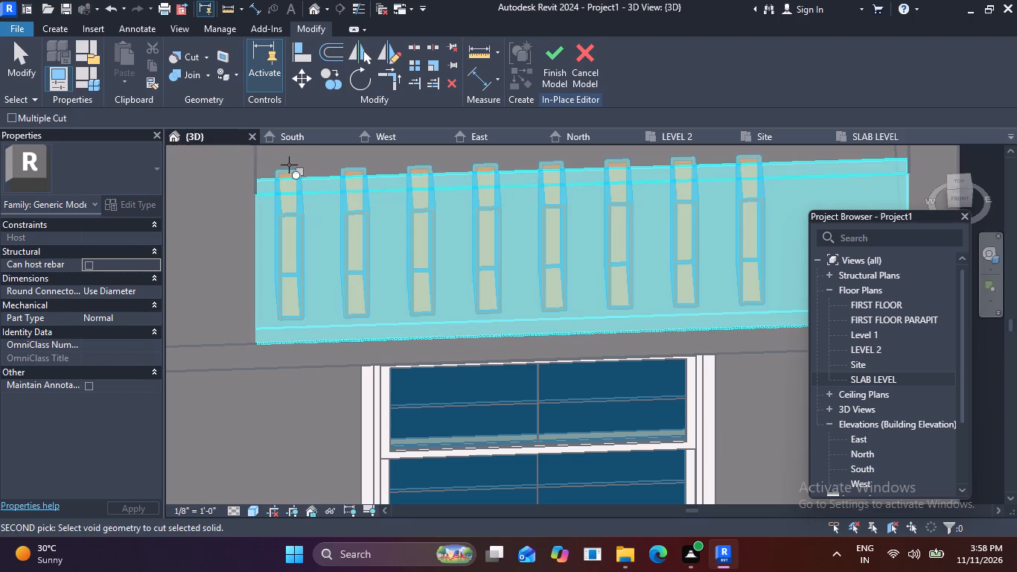
{"action": "left_click", "coordinate": [287, 166]}
{"action": "scroll", "coordinate": [424, 298], "scroll_direction": "down", "scroll_amount": 2}
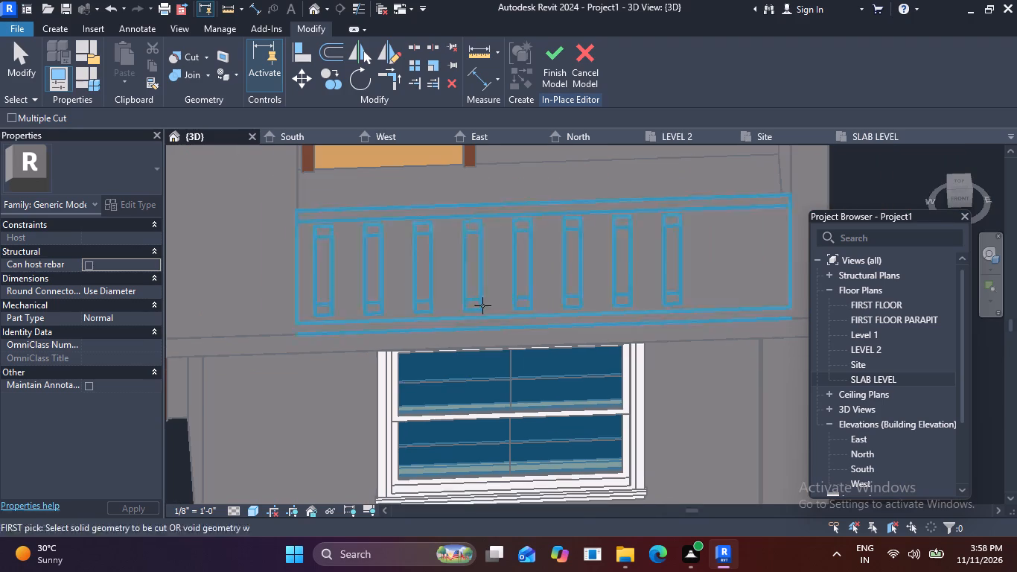
{"action": "key", "text": "Escape"}
Shift the eight-slot void extrusion slightly downward on the parapet wall.
{"action": "scroll", "coordinate": [474, 257], "scroll_direction": "up", "scroll_amount": 5}
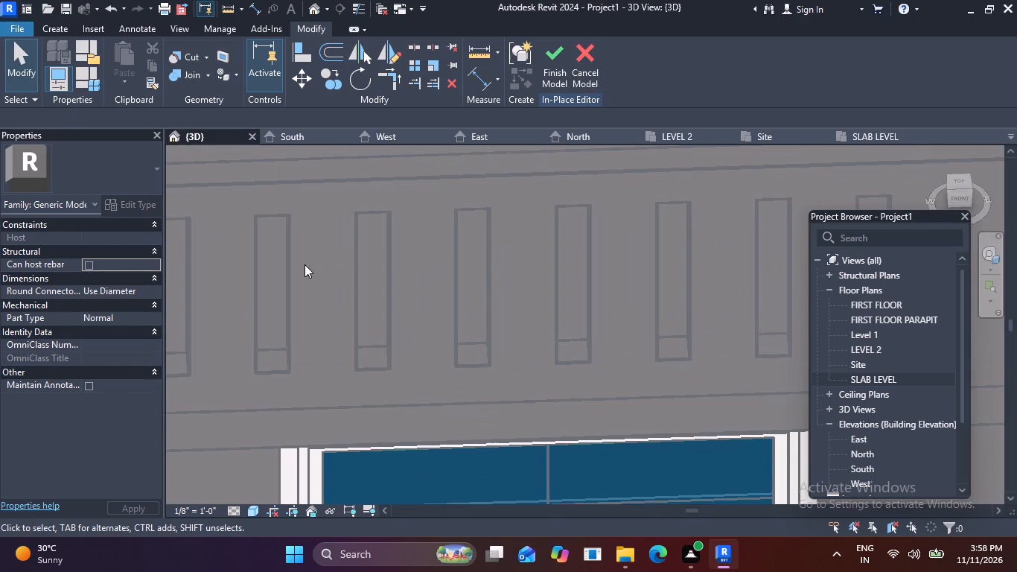
{"action": "scroll", "coordinate": [305, 264], "scroll_direction": "down", "scroll_amount": 1}
{"action": "middle_click_drag", "start_coordinate": [313, 271], "coordinate": [405, 340]}
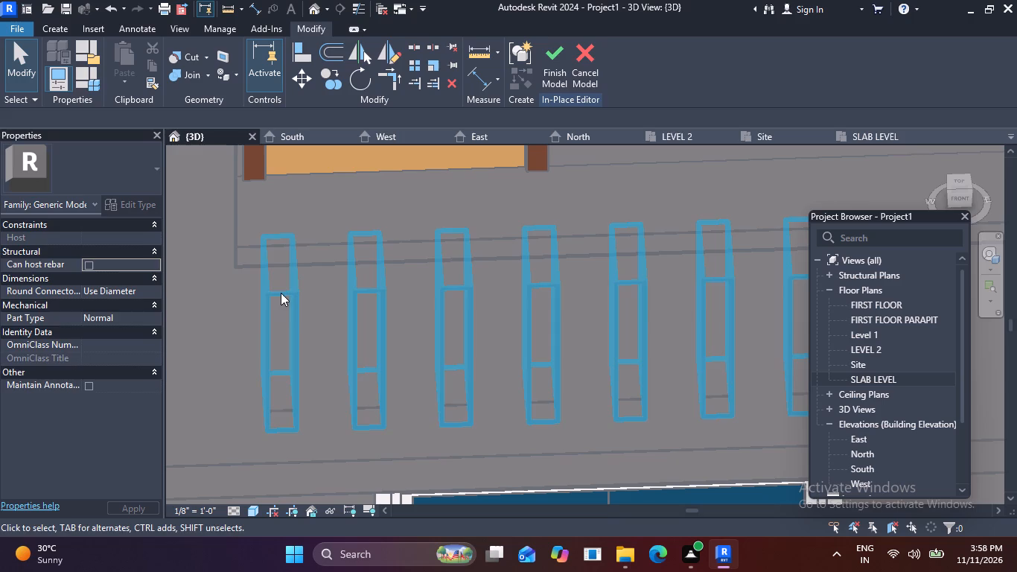
{"action": "left_click_drag", "start_coordinate": [281, 293], "coordinate": [278, 302]}
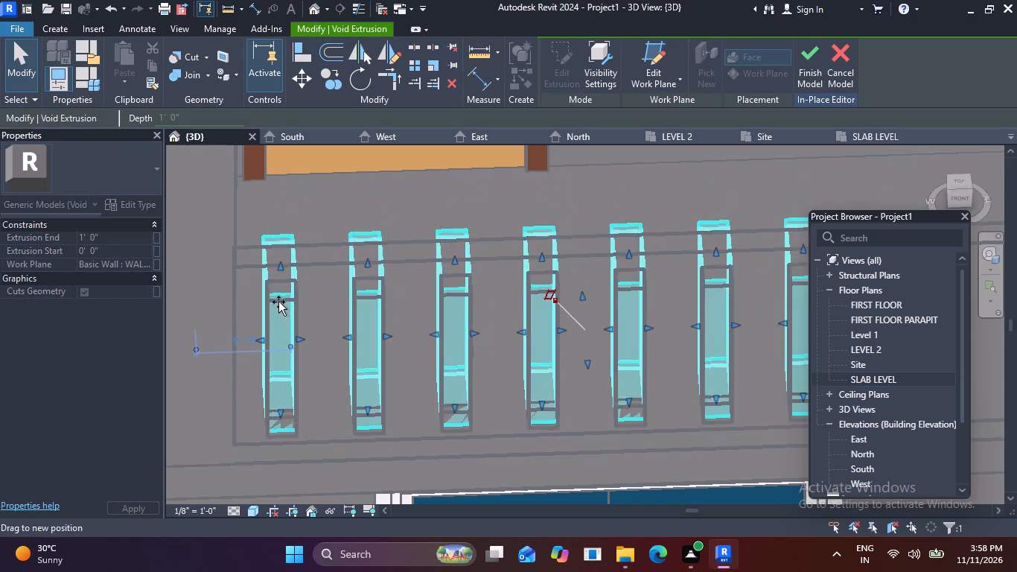
{"action": "left_click_drag", "start_coordinate": [278, 302], "coordinate": [278, 305]}
{"action": "key", "text": "Escape"}
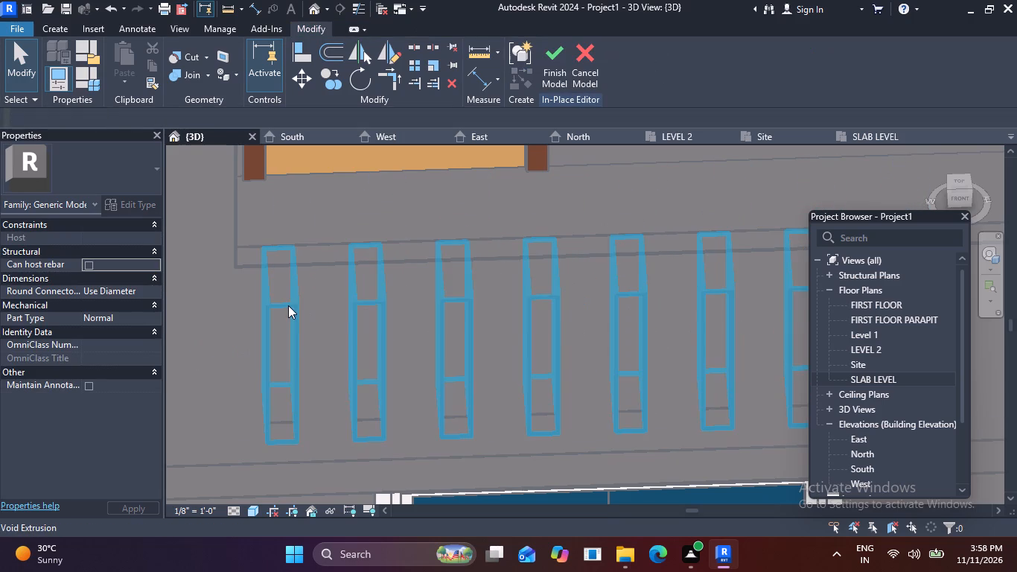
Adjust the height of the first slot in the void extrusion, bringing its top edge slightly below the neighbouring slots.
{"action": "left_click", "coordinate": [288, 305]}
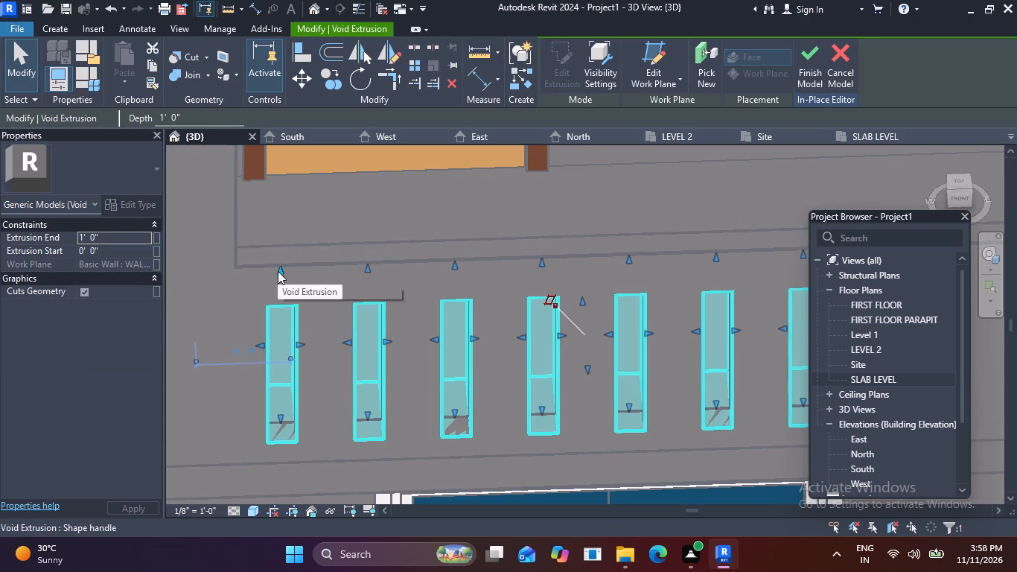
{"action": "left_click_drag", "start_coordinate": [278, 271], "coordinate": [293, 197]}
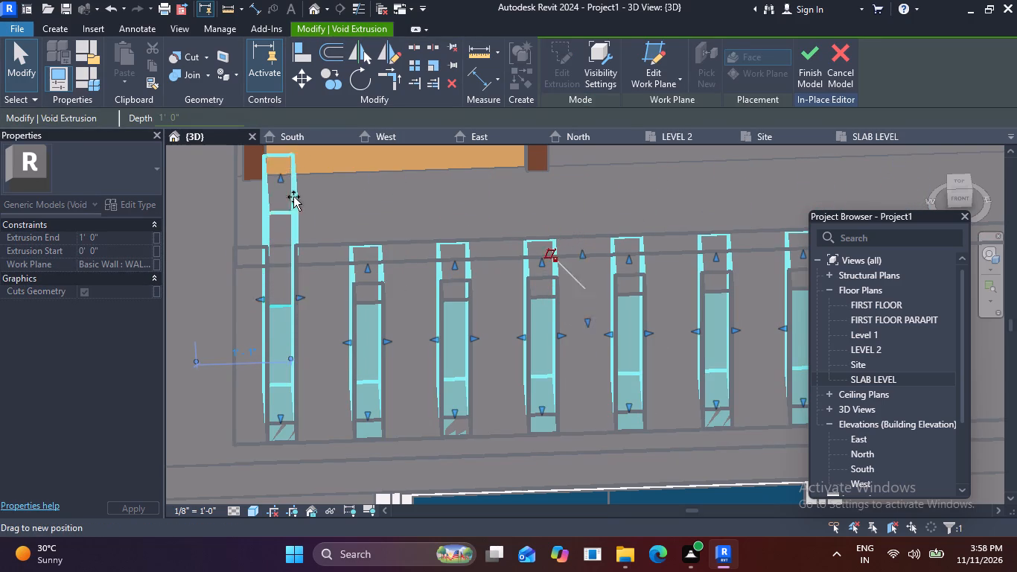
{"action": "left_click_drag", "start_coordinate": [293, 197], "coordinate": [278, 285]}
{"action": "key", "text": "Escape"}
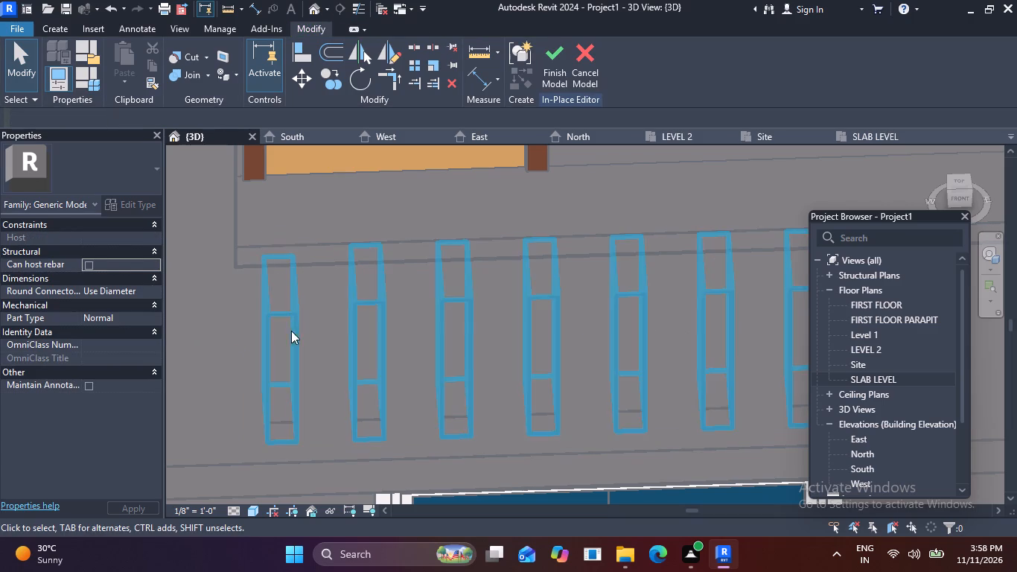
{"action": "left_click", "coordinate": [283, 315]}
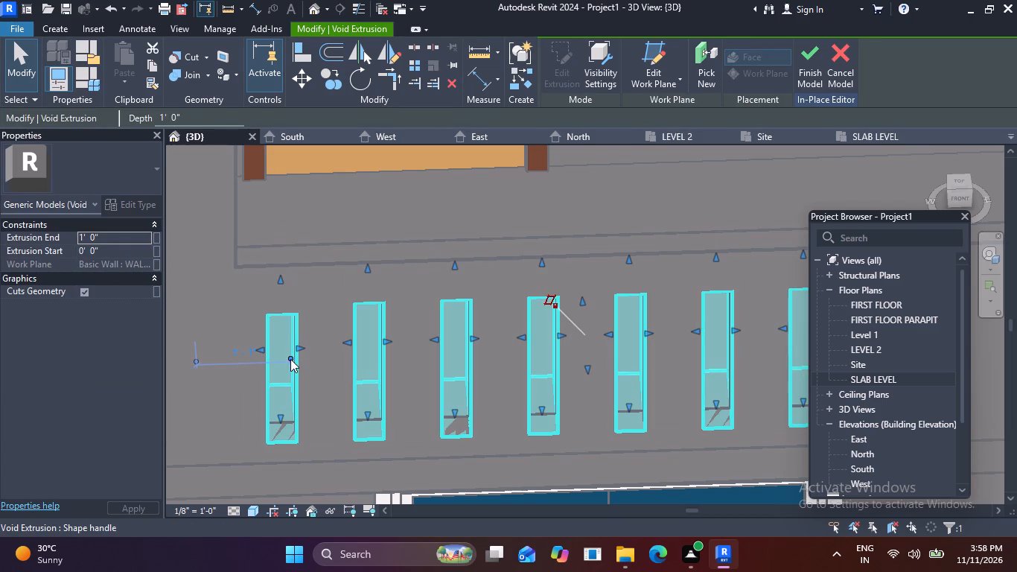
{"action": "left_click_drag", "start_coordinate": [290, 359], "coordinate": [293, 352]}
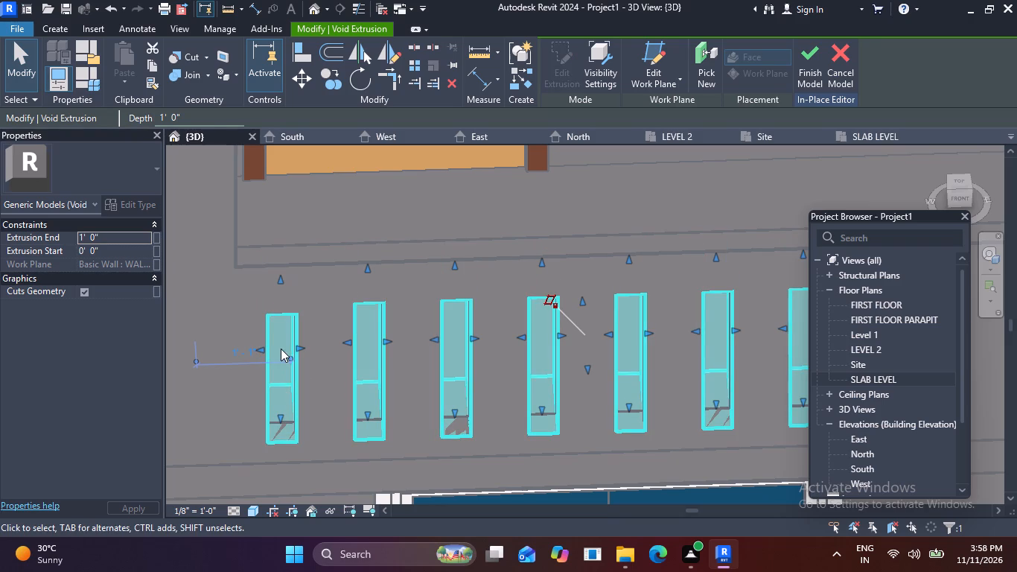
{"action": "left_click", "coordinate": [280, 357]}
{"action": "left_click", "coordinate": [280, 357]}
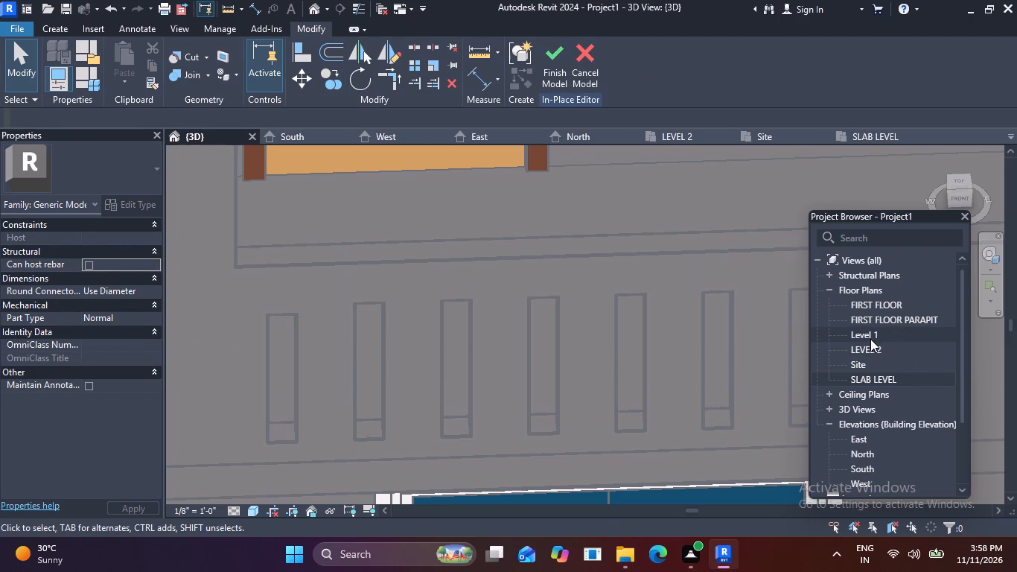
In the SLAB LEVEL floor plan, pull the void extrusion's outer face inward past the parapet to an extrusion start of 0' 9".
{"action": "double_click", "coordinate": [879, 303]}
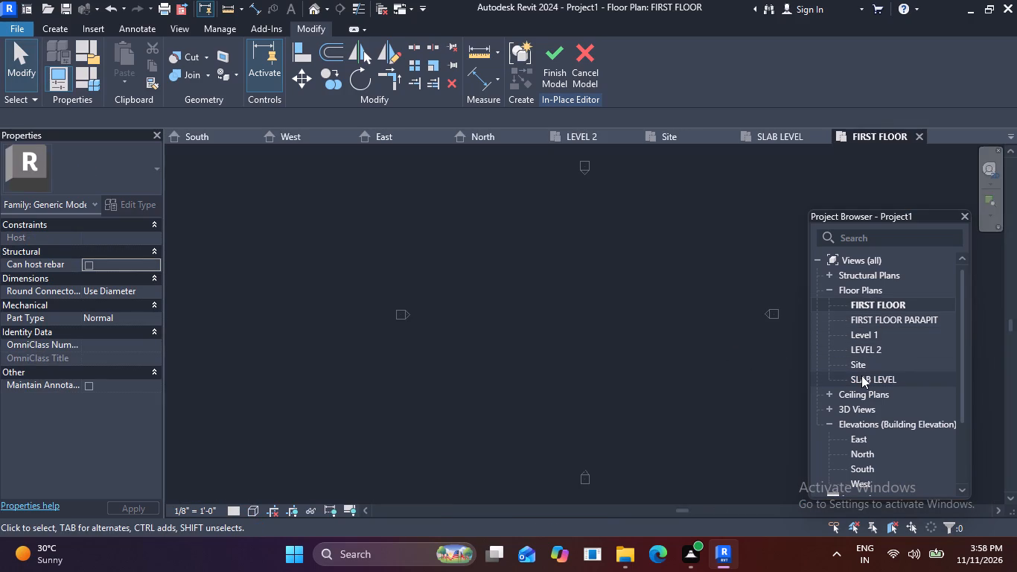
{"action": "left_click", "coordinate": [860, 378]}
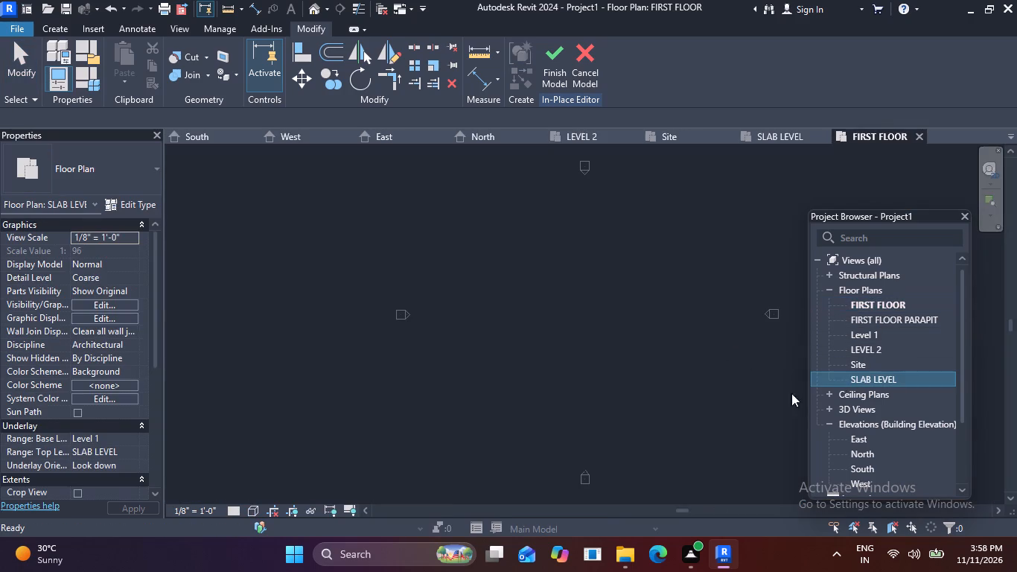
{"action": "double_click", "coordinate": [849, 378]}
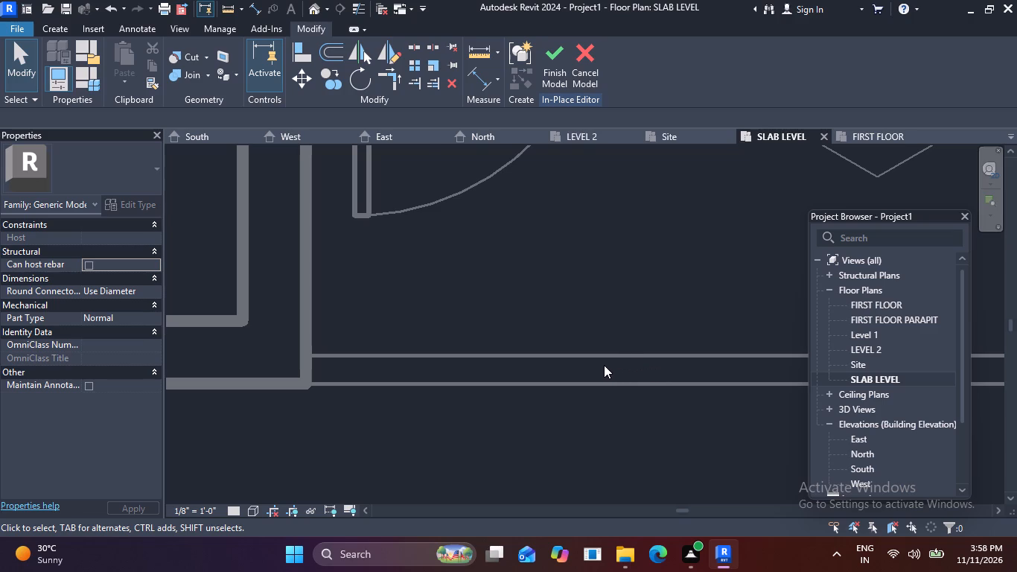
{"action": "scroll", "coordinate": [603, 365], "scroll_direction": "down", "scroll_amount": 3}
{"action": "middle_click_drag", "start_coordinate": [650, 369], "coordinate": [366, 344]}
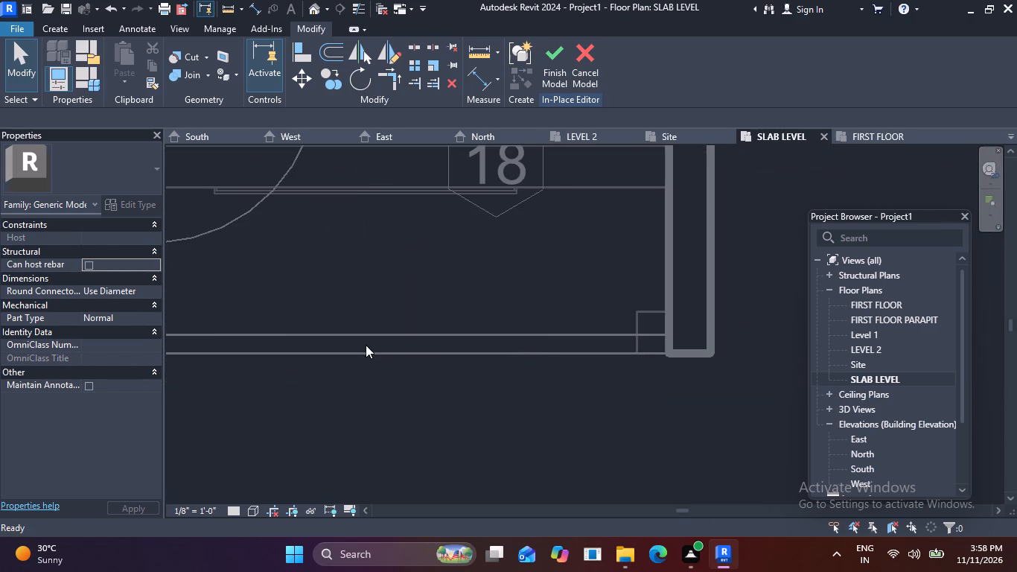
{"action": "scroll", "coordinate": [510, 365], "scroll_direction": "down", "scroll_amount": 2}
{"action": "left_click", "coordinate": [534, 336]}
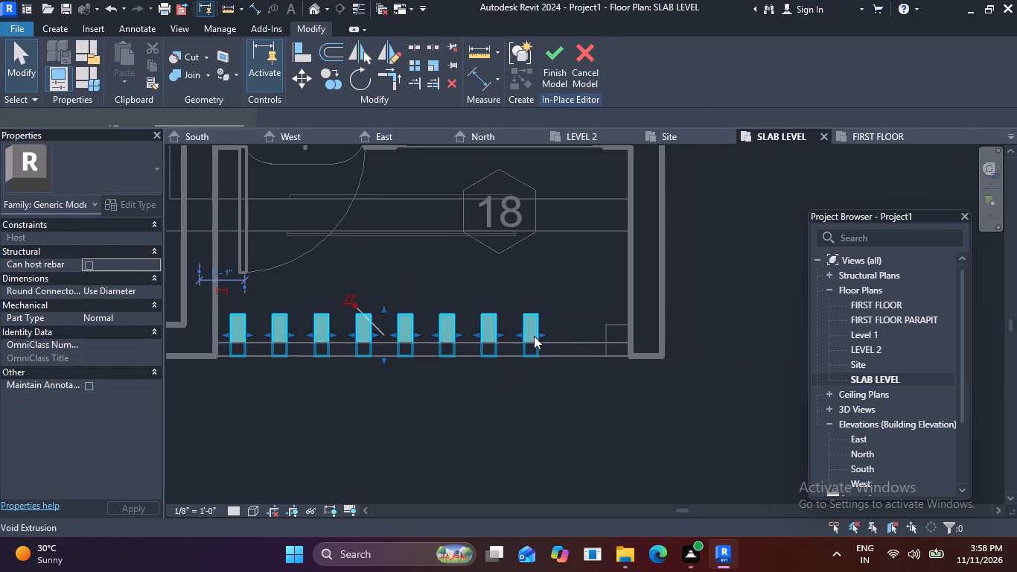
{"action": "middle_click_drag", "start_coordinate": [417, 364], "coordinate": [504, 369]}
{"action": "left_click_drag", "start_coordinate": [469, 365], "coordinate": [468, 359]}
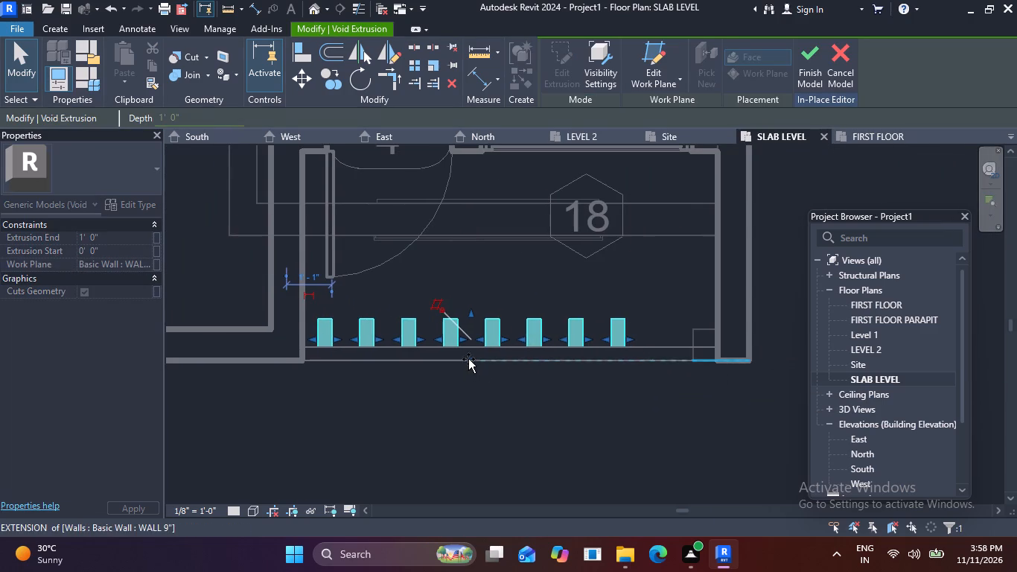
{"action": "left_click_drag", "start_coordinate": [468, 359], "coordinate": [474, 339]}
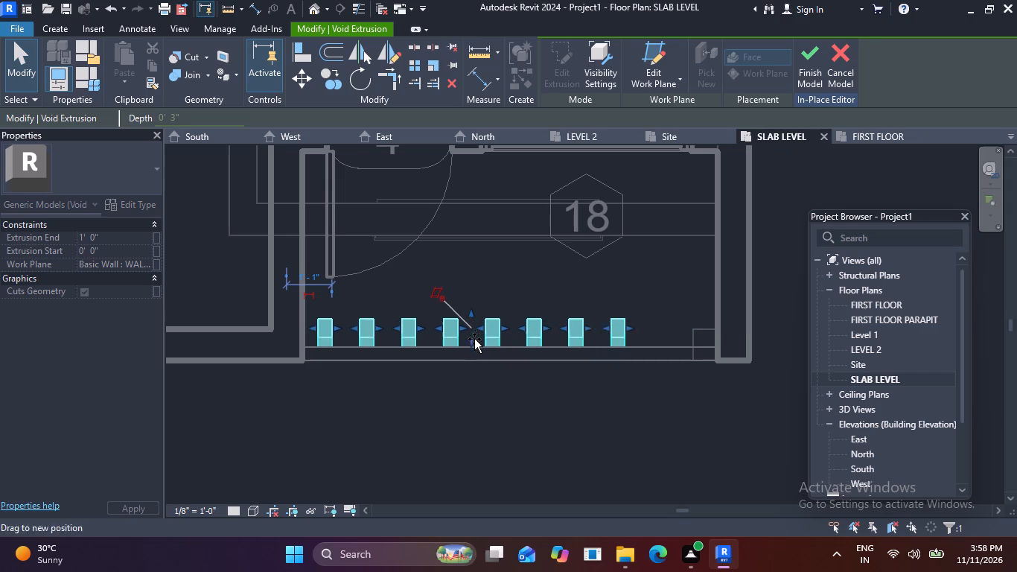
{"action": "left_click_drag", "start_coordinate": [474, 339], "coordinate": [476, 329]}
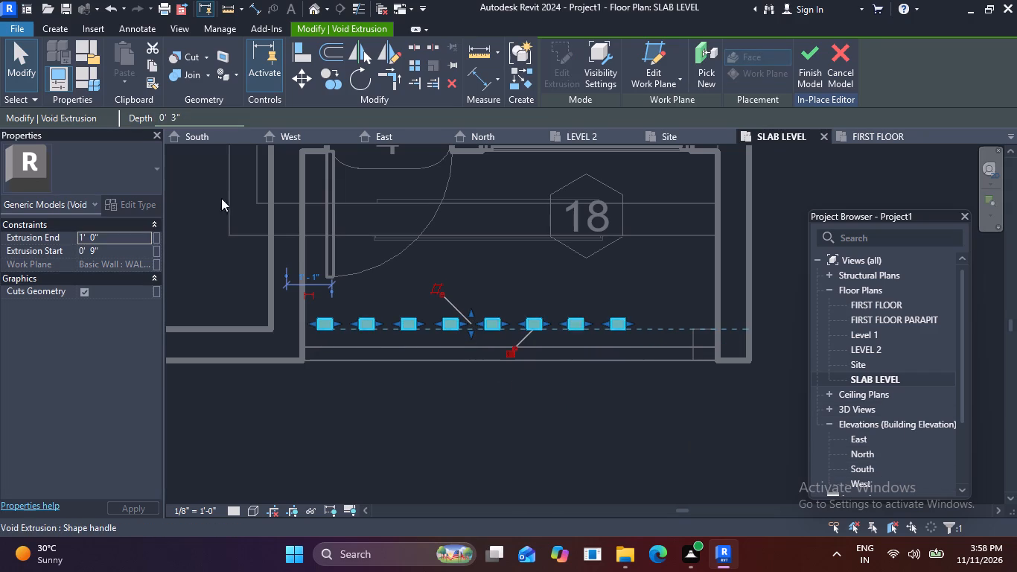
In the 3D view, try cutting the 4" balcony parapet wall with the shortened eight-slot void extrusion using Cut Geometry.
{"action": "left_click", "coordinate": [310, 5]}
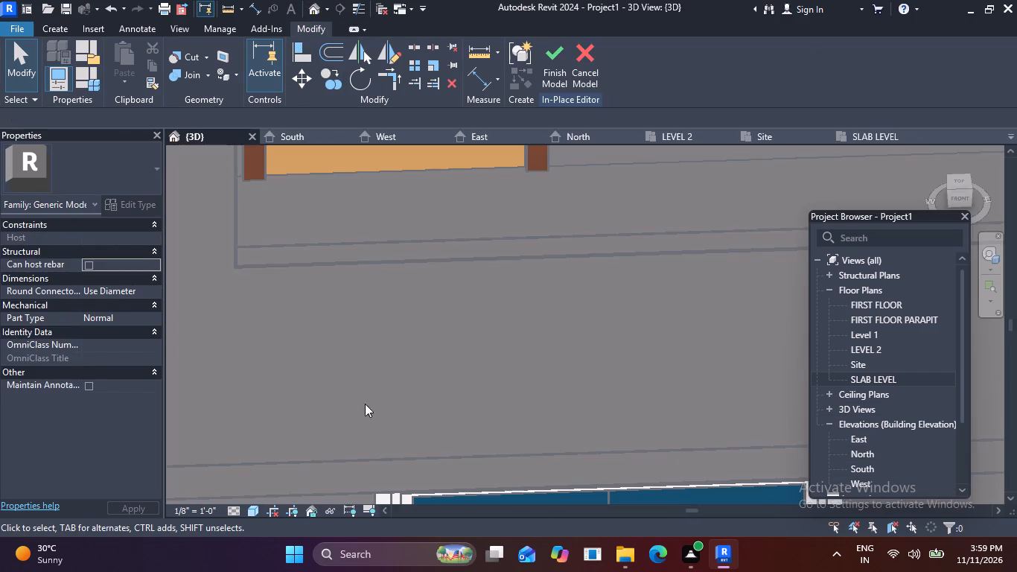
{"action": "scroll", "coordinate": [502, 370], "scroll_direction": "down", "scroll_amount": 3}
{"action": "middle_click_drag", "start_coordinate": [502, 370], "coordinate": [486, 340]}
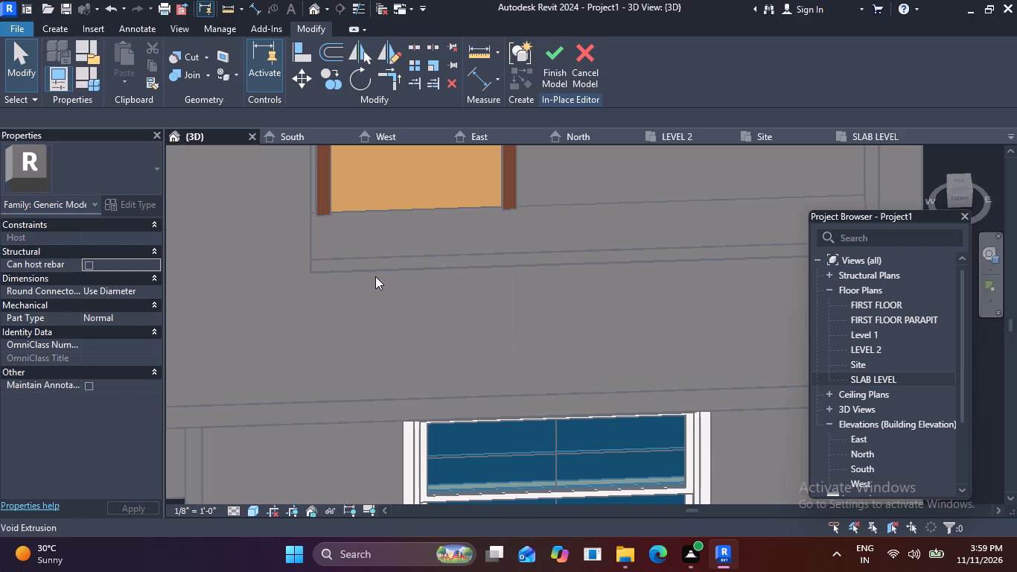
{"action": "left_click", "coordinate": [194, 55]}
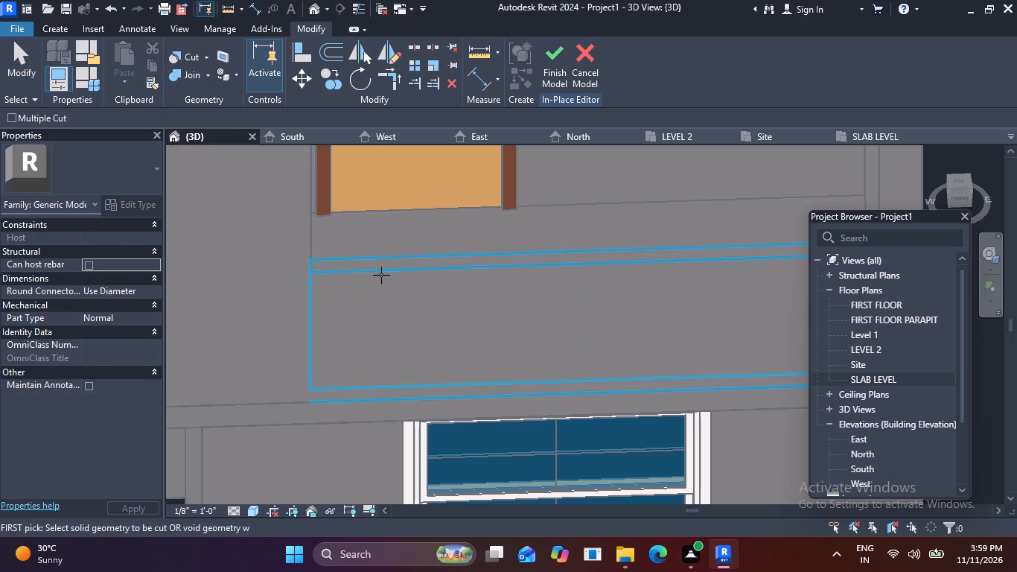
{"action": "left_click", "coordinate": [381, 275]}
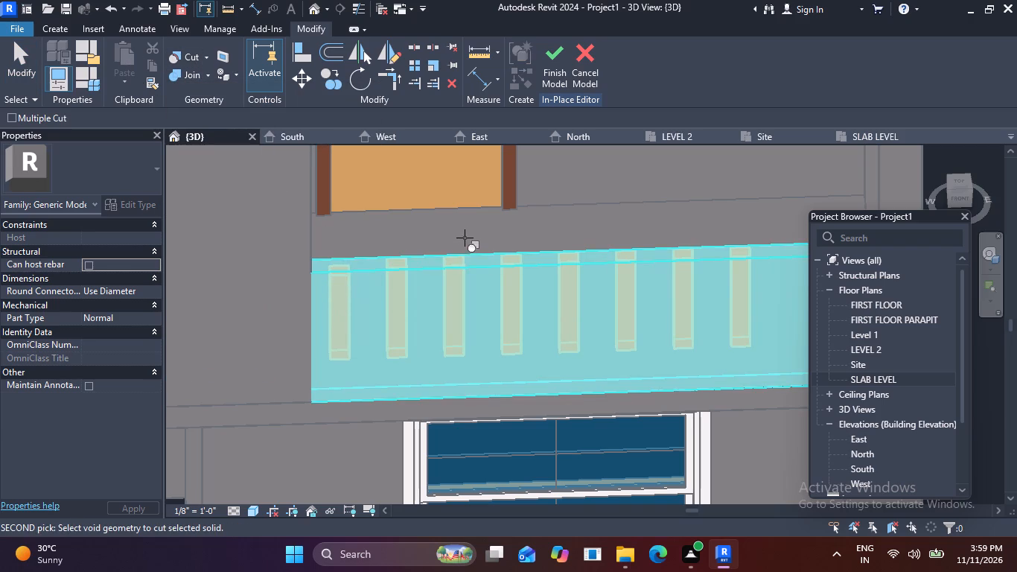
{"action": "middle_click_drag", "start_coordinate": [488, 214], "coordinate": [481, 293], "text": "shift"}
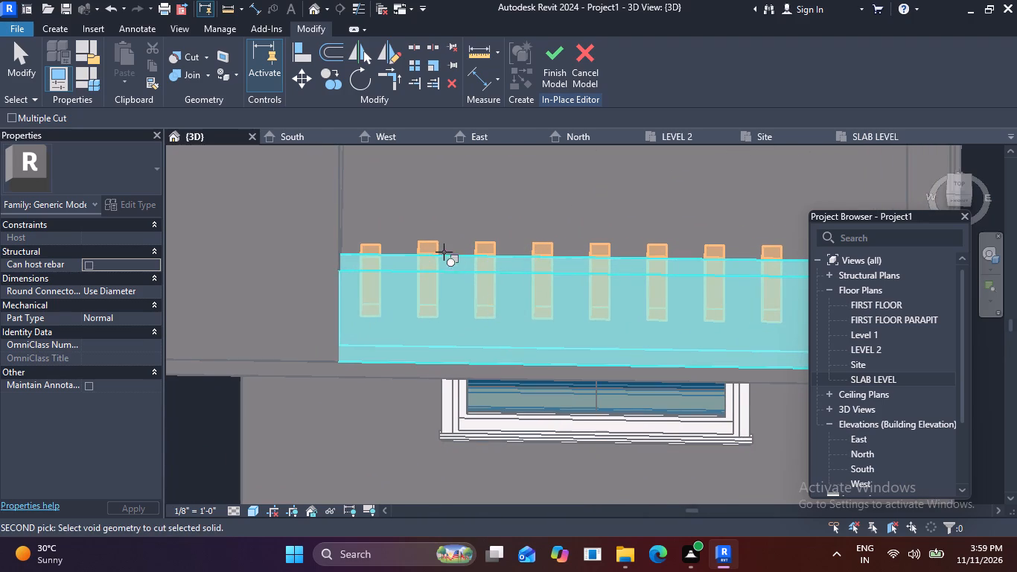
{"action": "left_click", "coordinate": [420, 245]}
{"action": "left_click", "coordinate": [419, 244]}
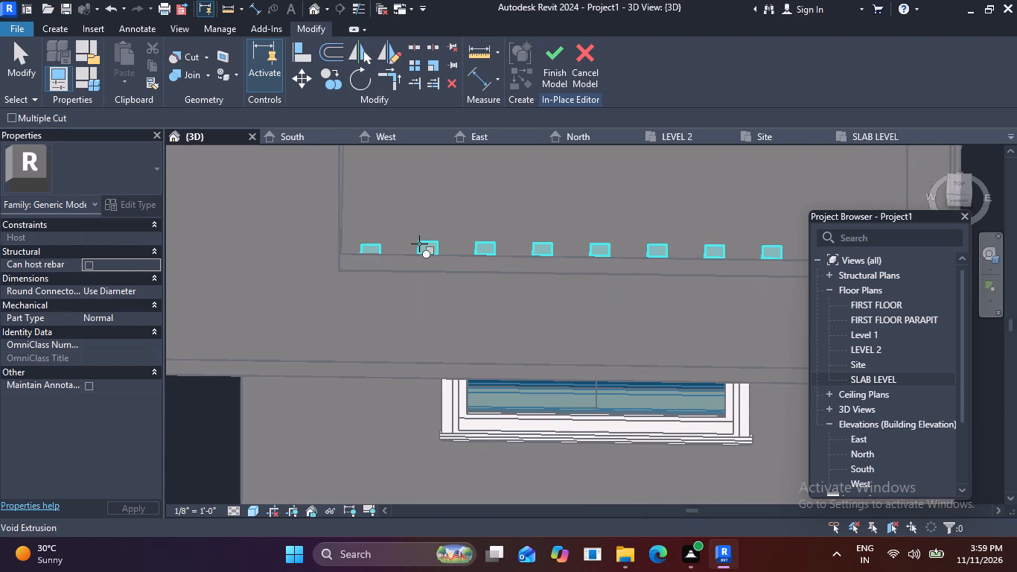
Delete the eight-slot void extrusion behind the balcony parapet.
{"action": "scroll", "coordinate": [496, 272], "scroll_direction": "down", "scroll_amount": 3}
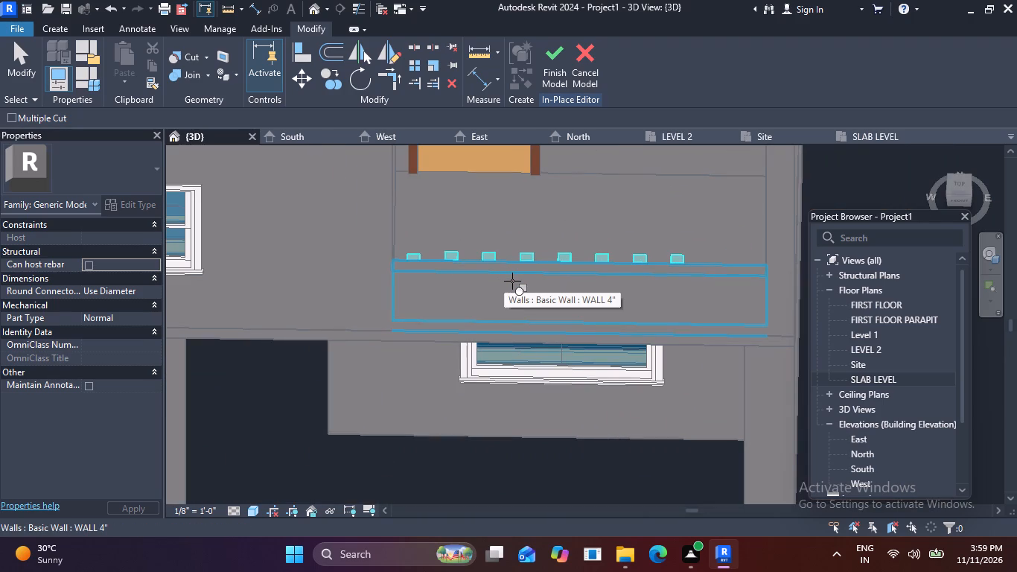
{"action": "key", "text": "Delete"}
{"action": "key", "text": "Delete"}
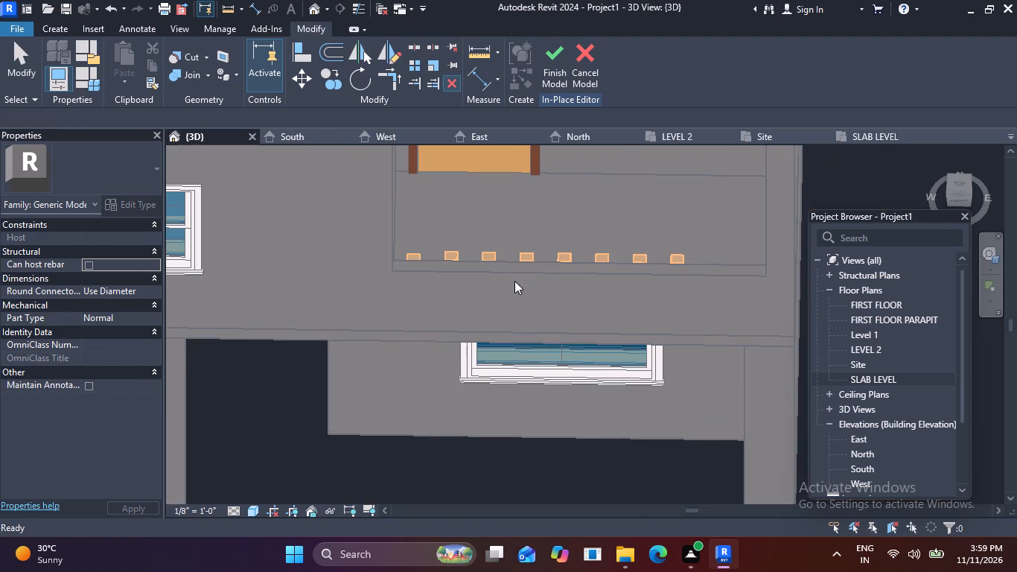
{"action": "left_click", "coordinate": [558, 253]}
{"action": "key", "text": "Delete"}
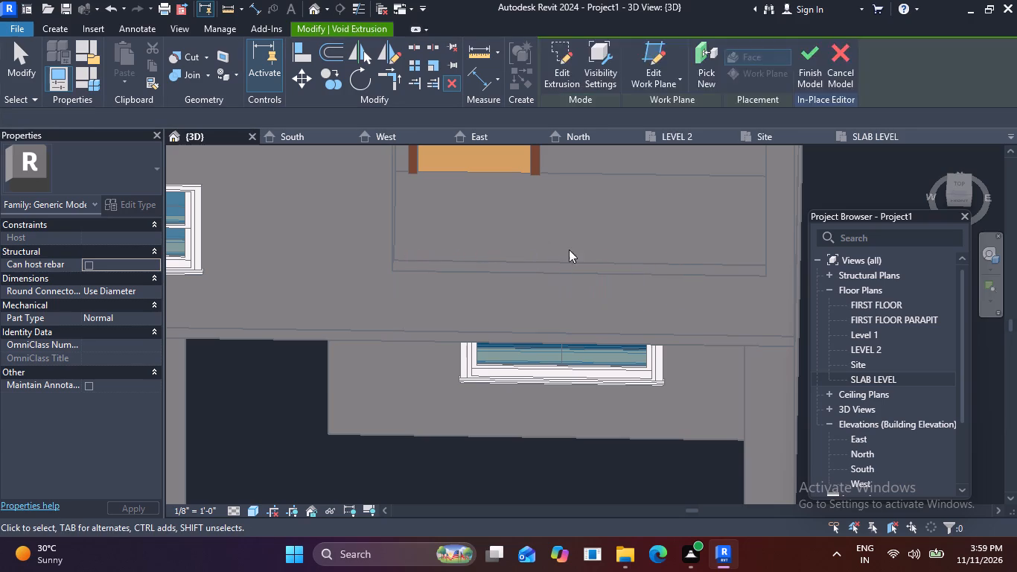
Cancel the in-place model and discard its changes.
{"action": "left_click", "coordinate": [587, 60]}
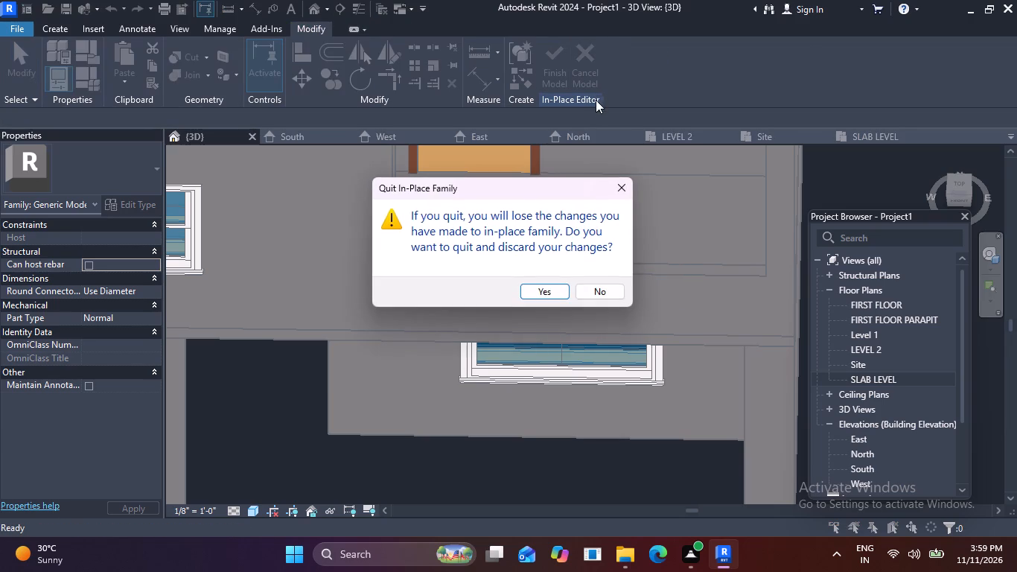
{"action": "left_click", "coordinate": [549, 287]}
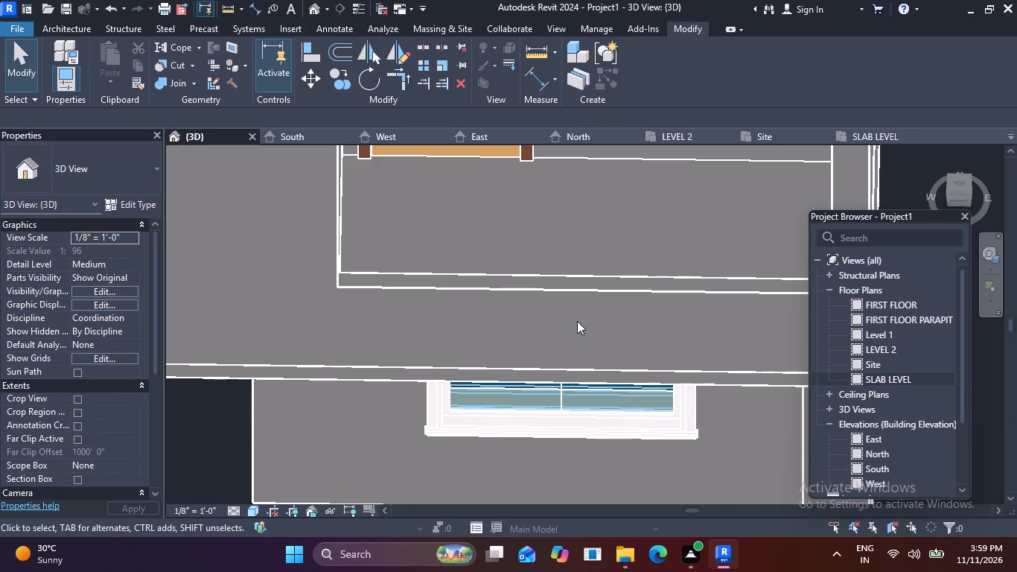
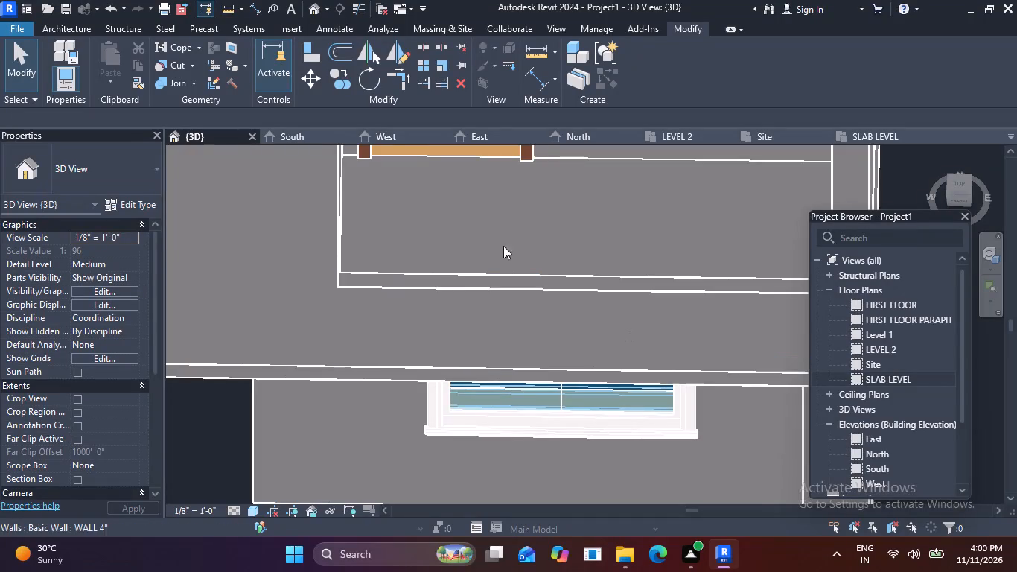
Examine the 4" balcony parapet wall in the 3D view from above and from the front.
{"action": "scroll", "coordinate": [483, 241], "scroll_direction": "down", "scroll_amount": 2}
{"action": "middle_click_drag", "start_coordinate": [482, 282], "coordinate": [498, 422]}
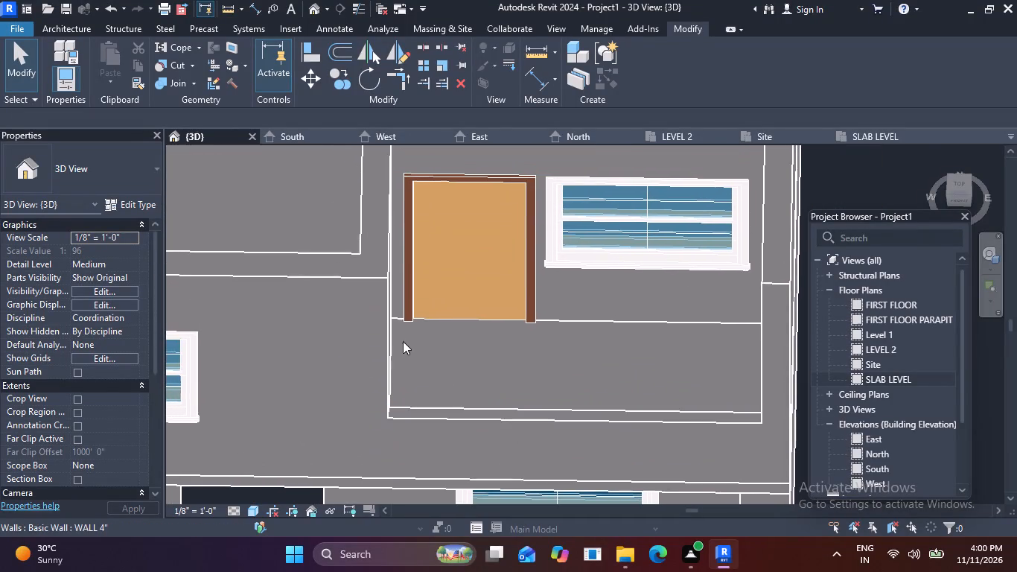
{"action": "scroll", "coordinate": [400, 330], "scroll_direction": "up", "scroll_amount": 4}
{"action": "scroll", "coordinate": [497, 343], "scroll_direction": "down", "scroll_amount": 3}
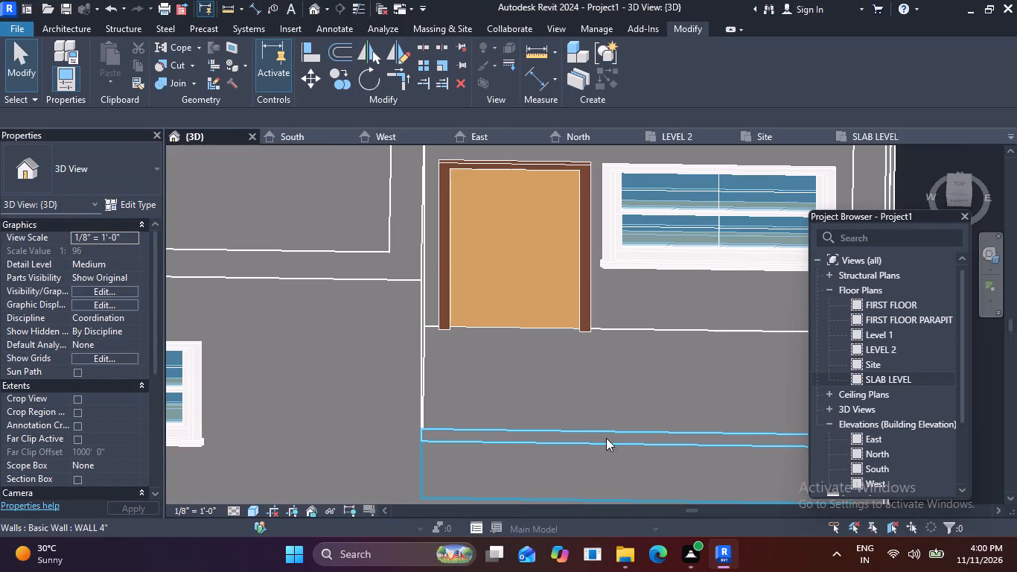
{"action": "middle_click_drag", "start_coordinate": [497, 290], "coordinate": [316, 239]}
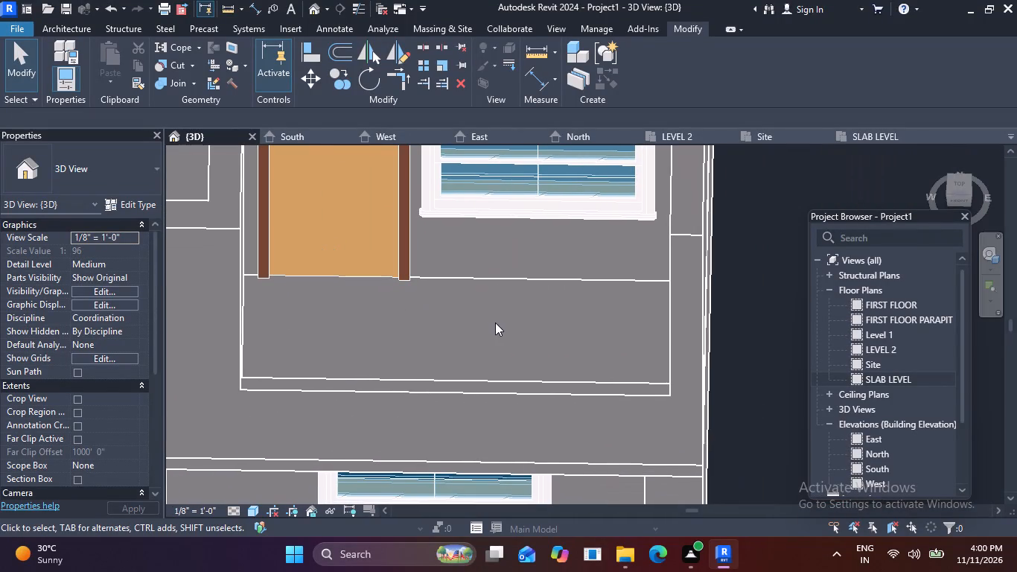
{"action": "middle_click_drag", "start_coordinate": [492, 335], "coordinate": [491, 404], "text": "shift"}
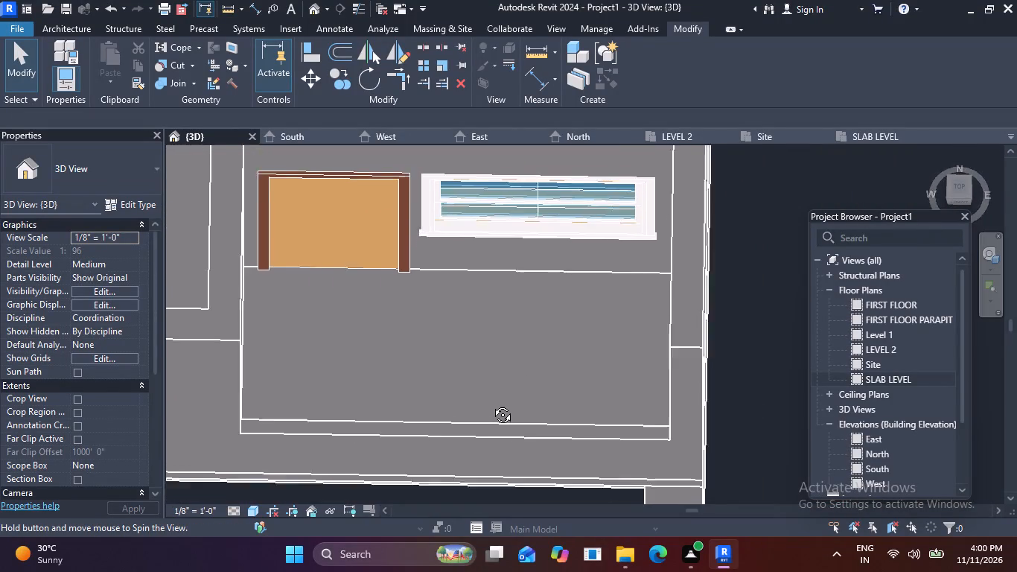
{"action": "middle_click_drag", "start_coordinate": [491, 404], "coordinate": [538, 162], "text": "shift"}
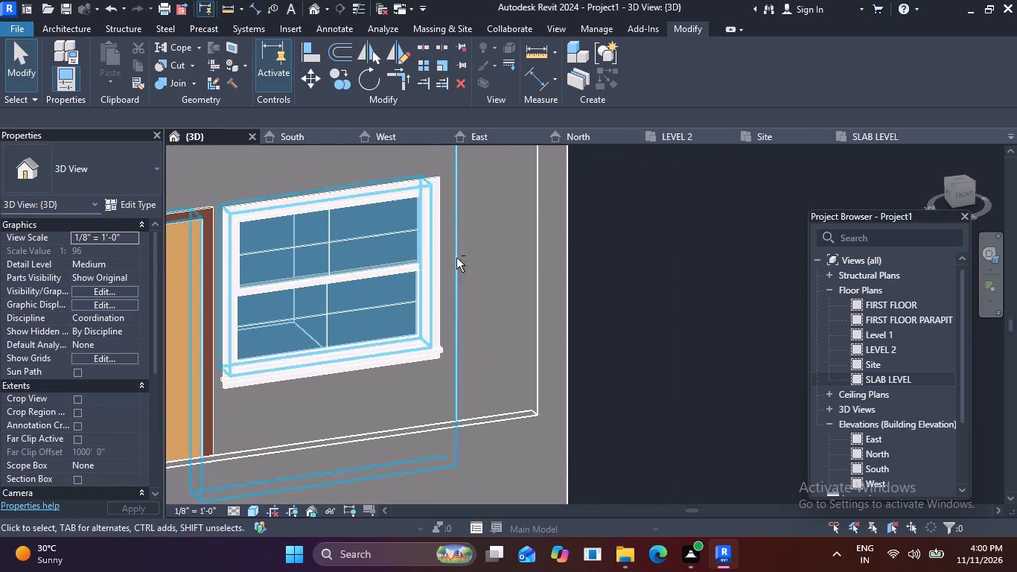
{"action": "scroll", "coordinate": [456, 258], "scroll_direction": "down", "scroll_amount": 3, "text": "shift"}
{"action": "middle_click_drag", "start_coordinate": [419, 334], "coordinate": [521, 209]}
{"action": "middle_click_drag", "start_coordinate": [470, 325], "coordinate": [480, 272], "text": "shift"}
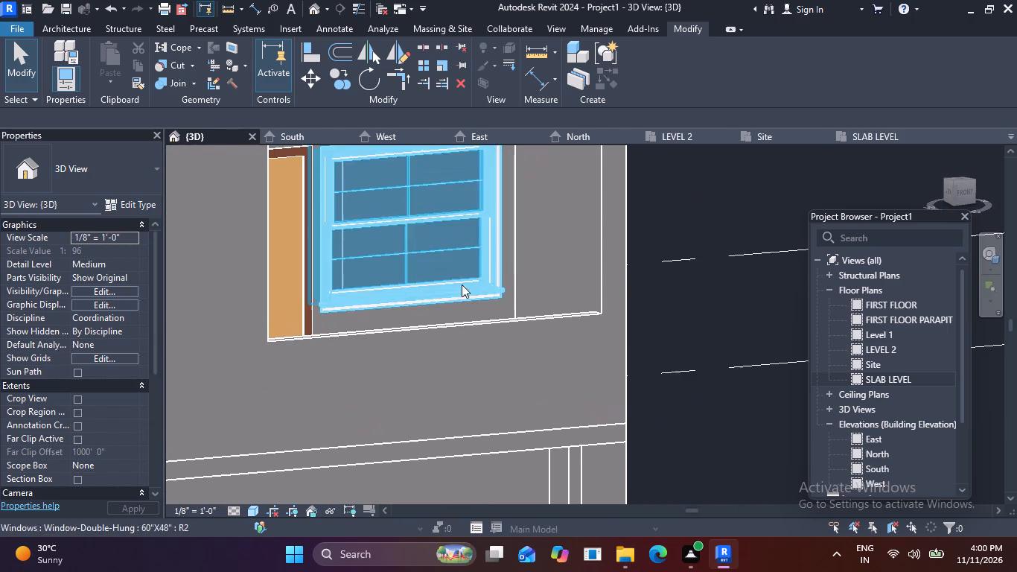
{"action": "left_click", "coordinate": [465, 325]}
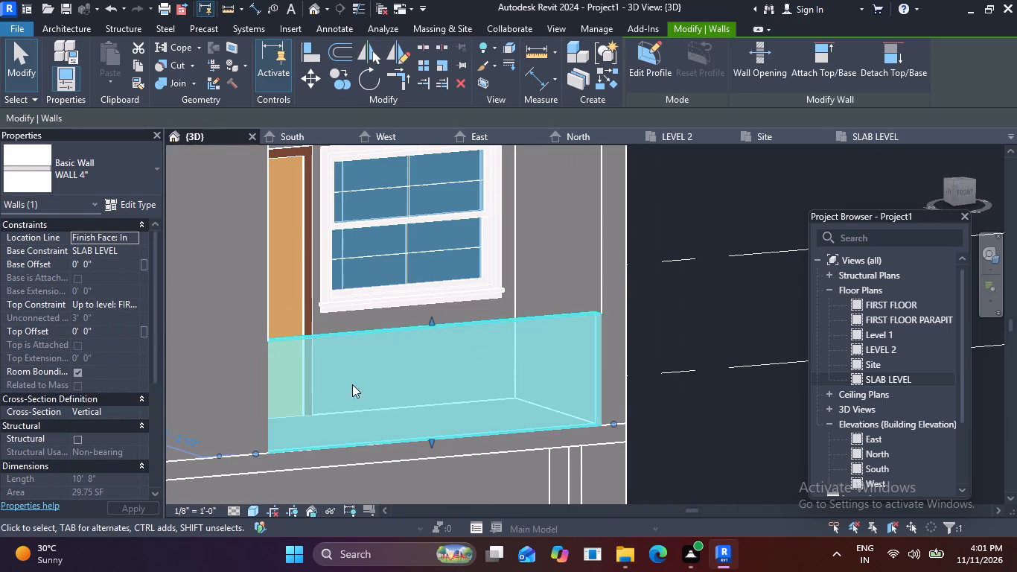
{"action": "key", "text": "Escape"}
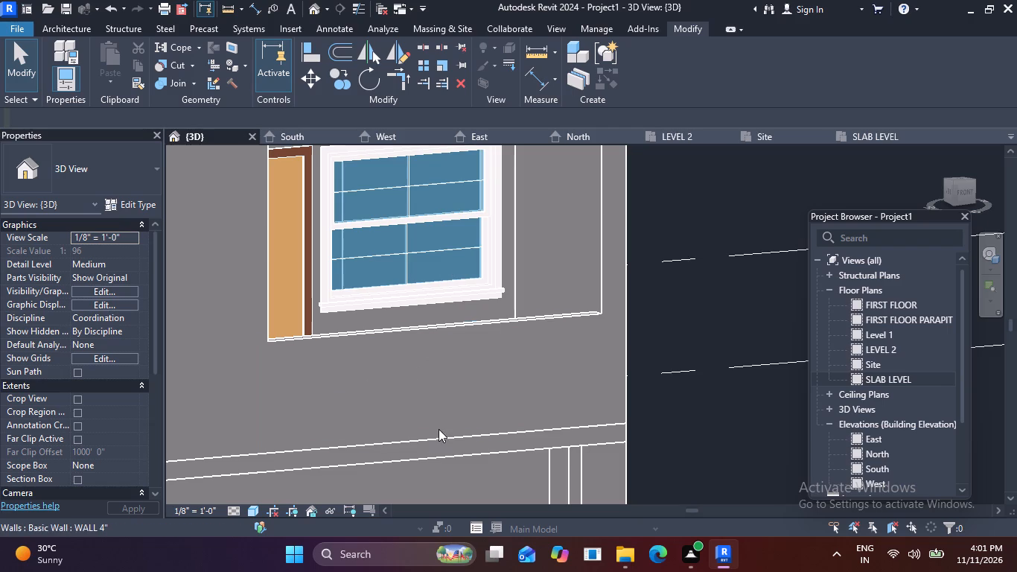
{"action": "scroll", "coordinate": [319, 397], "scroll_direction": "down", "scroll_amount": 2}
{"action": "scroll", "coordinate": [261, 365], "scroll_direction": "up", "scroll_amount": 5}
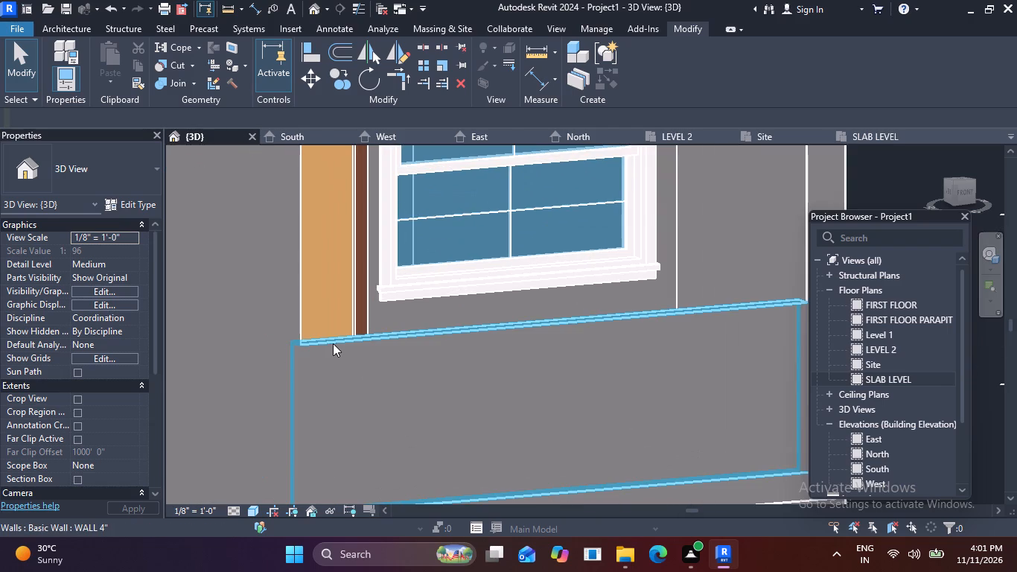
{"action": "left_click", "coordinate": [333, 343]}
{"action": "key", "text": "Escape"}
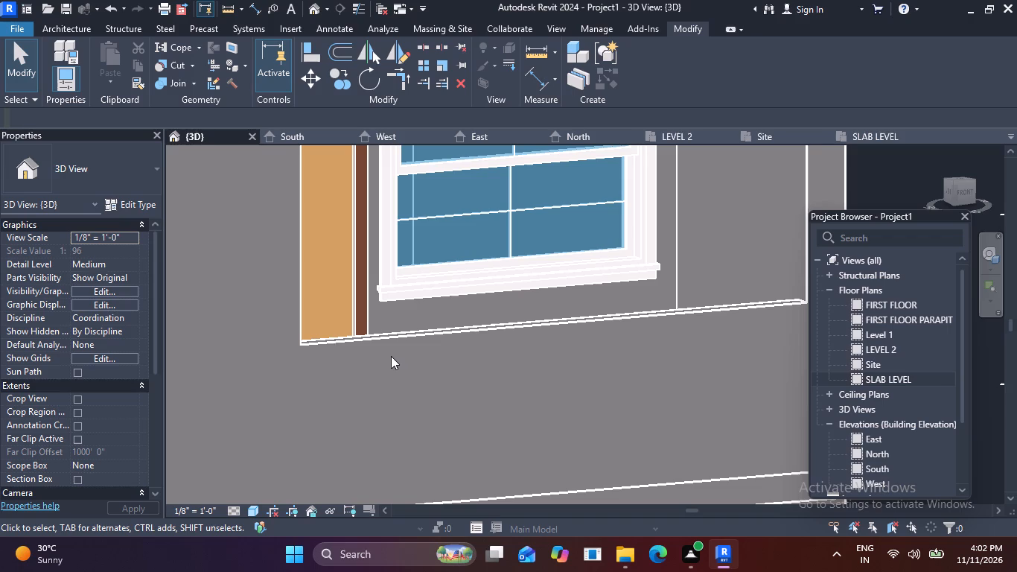
Create a new in-place model in the Generic Models category, keeping the default name.
{"action": "left_click", "coordinate": [79, 30]}
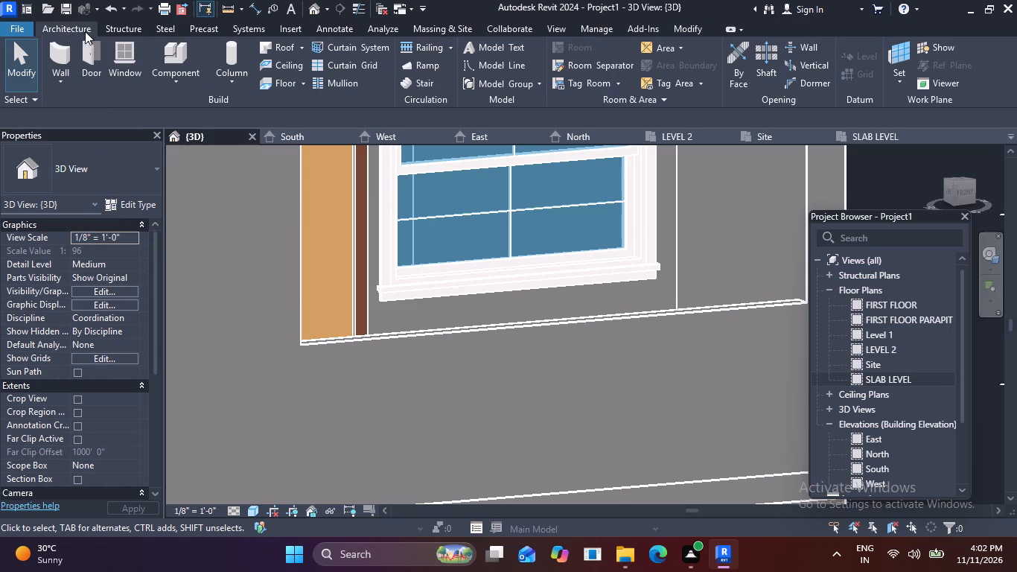
{"action": "left_click", "coordinate": [186, 76]}
{"action": "left_click", "coordinate": [190, 138]}
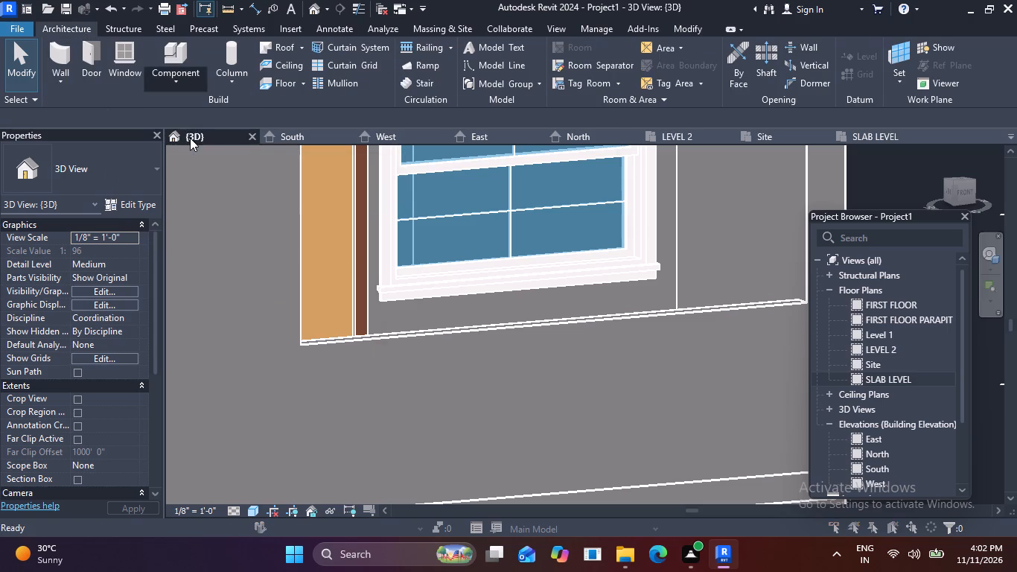
{"action": "scroll", "coordinate": [450, 236], "scroll_direction": "down", "scroll_amount": 8}
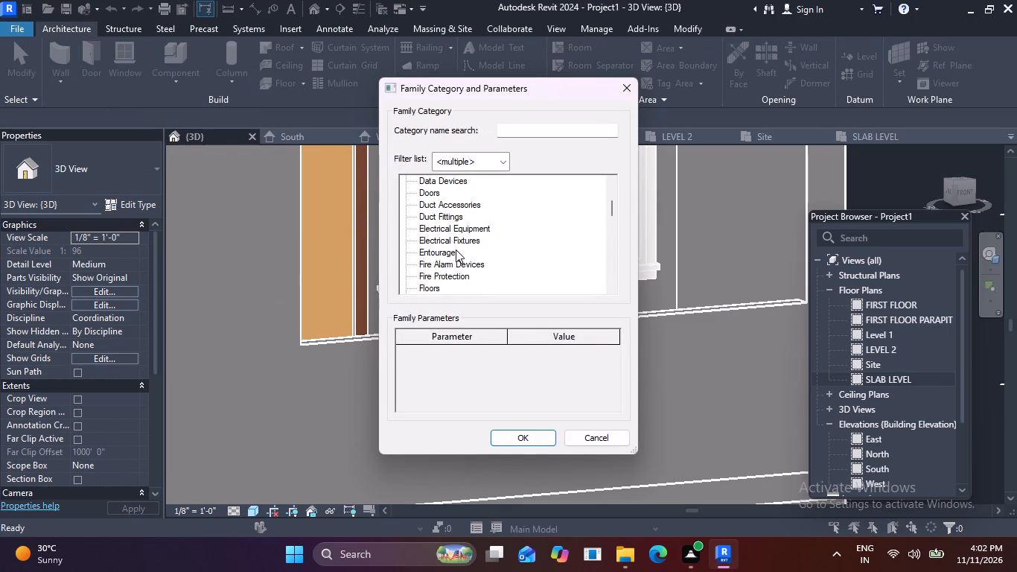
{"action": "scroll", "coordinate": [456, 250], "scroll_direction": "down", "scroll_amount": 6}
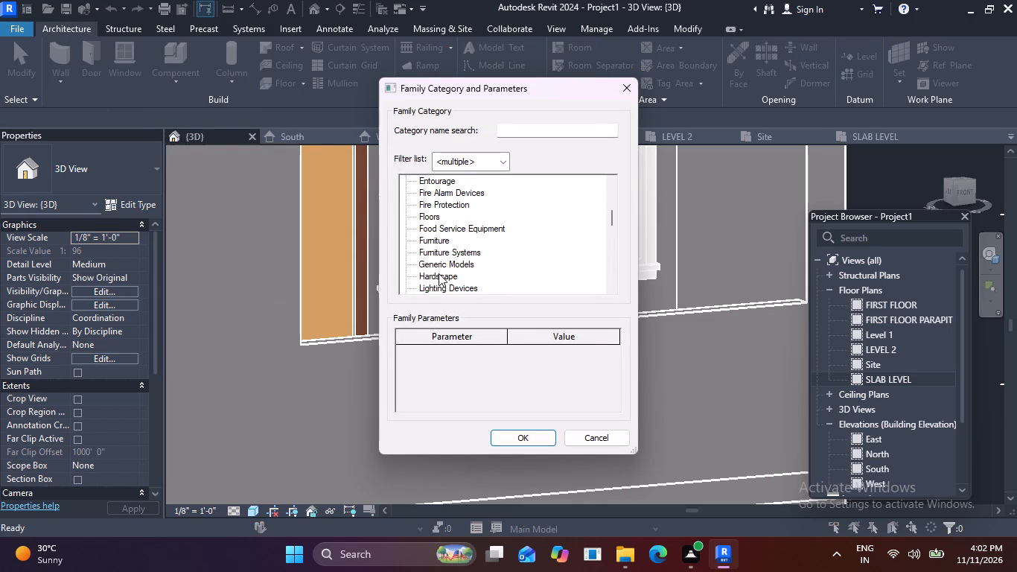
{"action": "left_click", "coordinate": [441, 263]}
{"action": "left_click", "coordinate": [511, 435]}
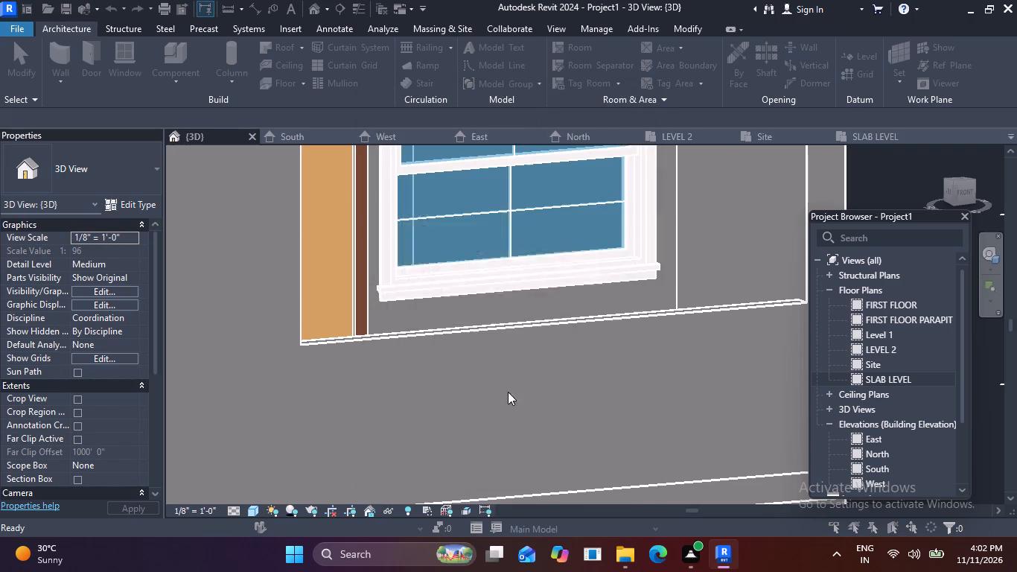
{"action": "left_click", "coordinate": [497, 298]}
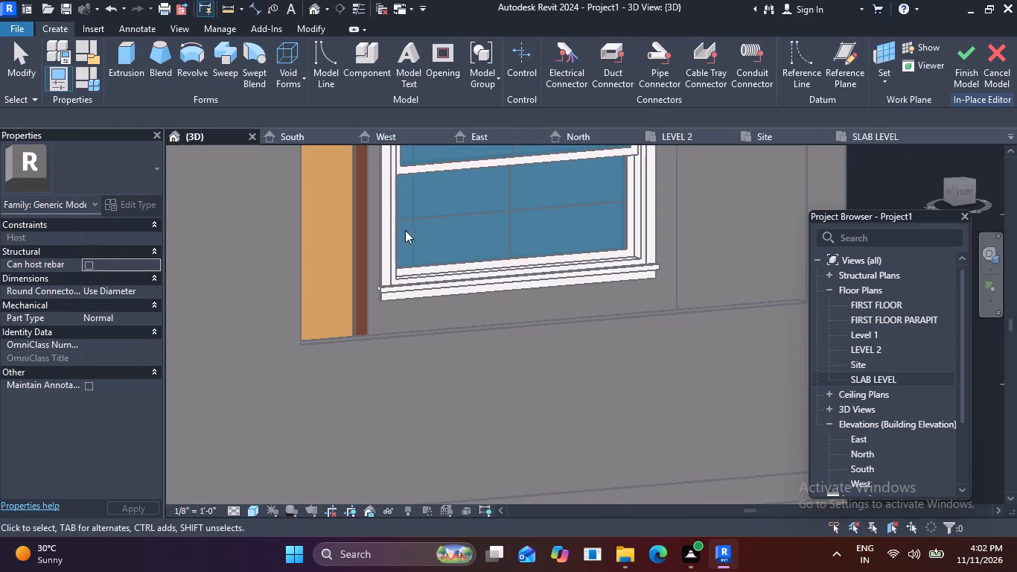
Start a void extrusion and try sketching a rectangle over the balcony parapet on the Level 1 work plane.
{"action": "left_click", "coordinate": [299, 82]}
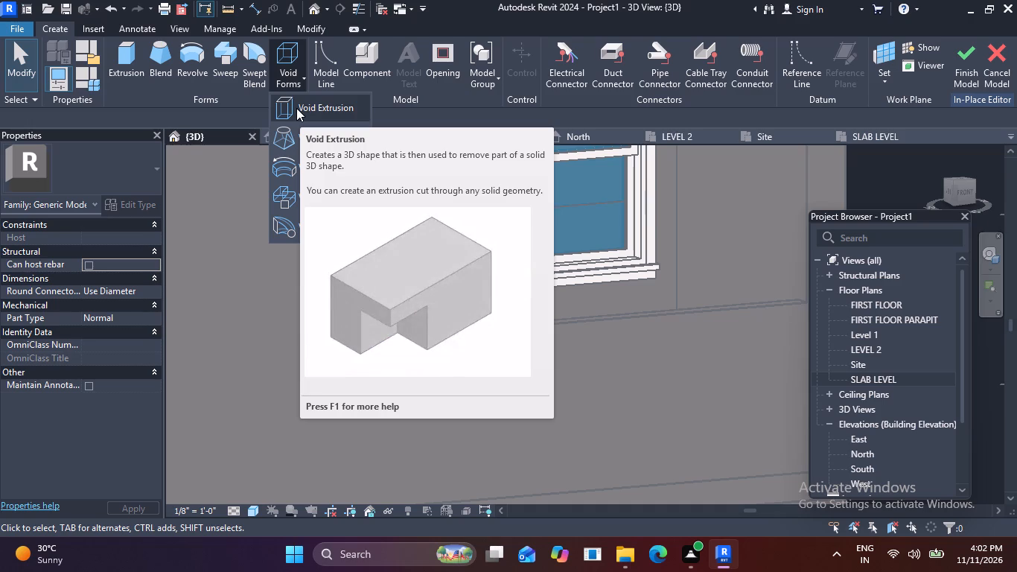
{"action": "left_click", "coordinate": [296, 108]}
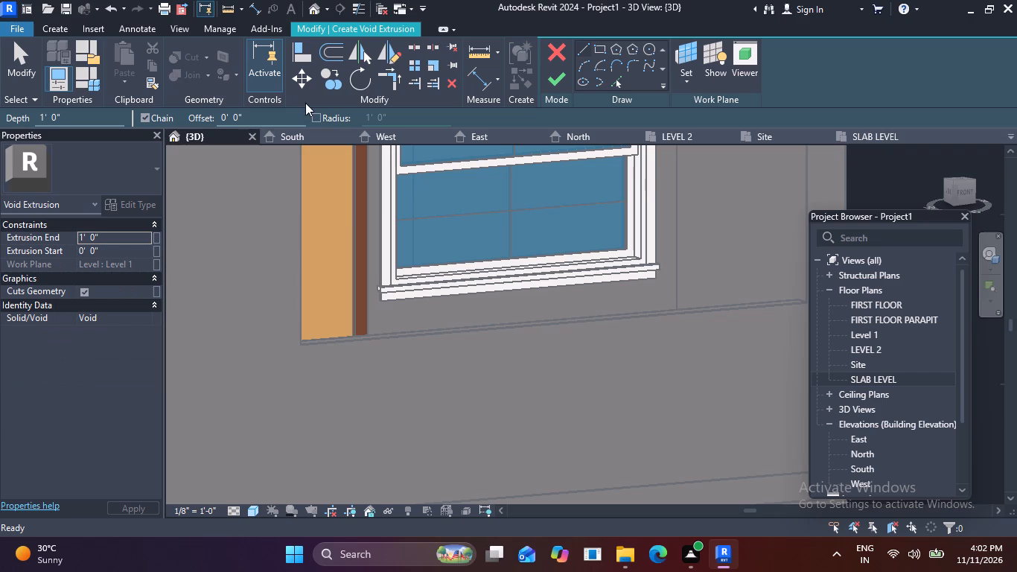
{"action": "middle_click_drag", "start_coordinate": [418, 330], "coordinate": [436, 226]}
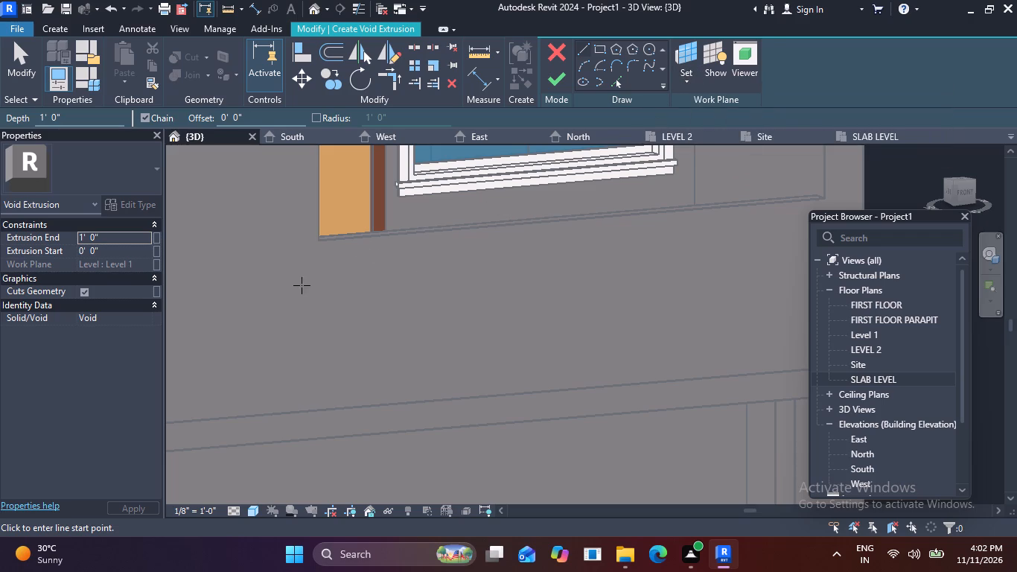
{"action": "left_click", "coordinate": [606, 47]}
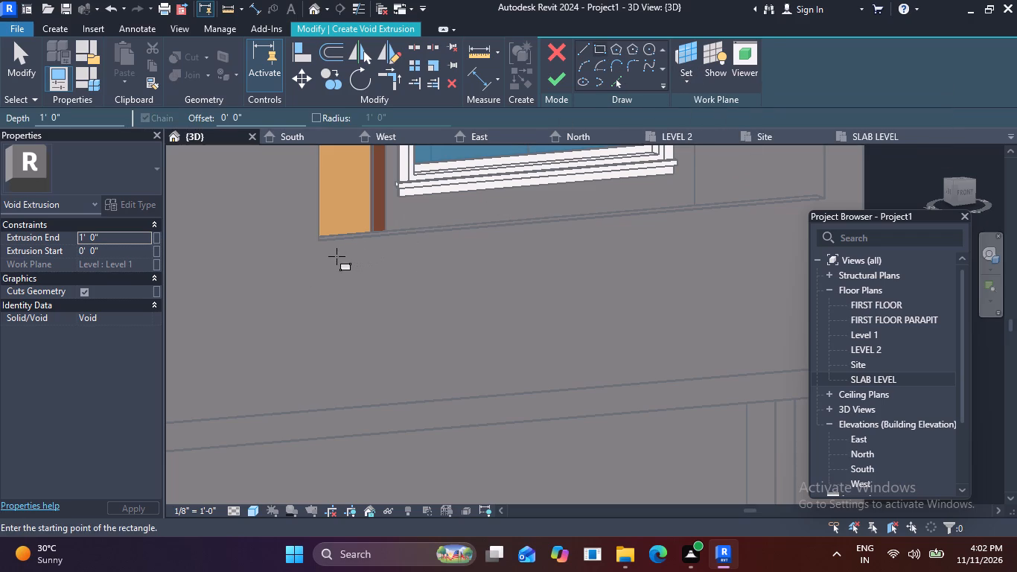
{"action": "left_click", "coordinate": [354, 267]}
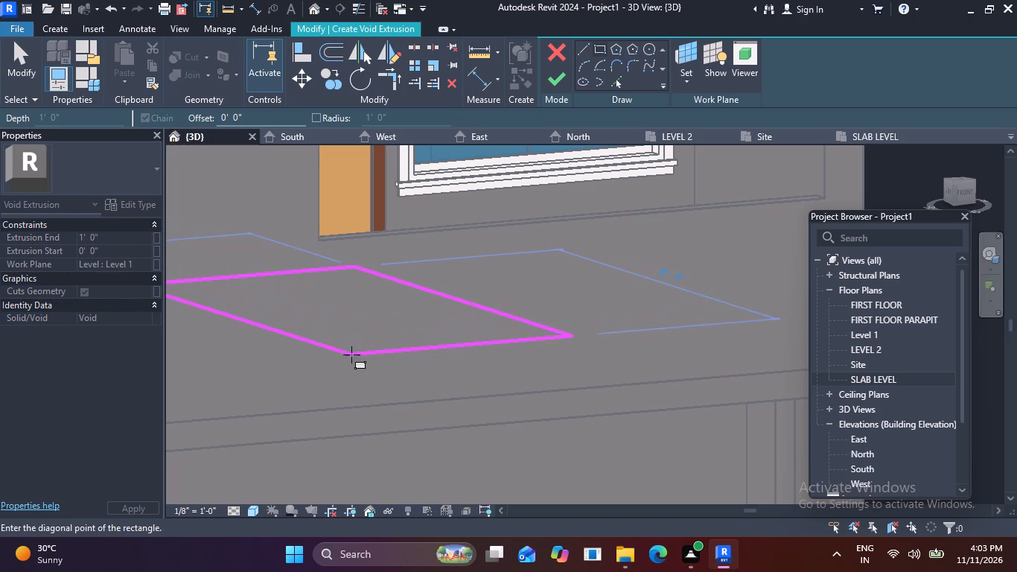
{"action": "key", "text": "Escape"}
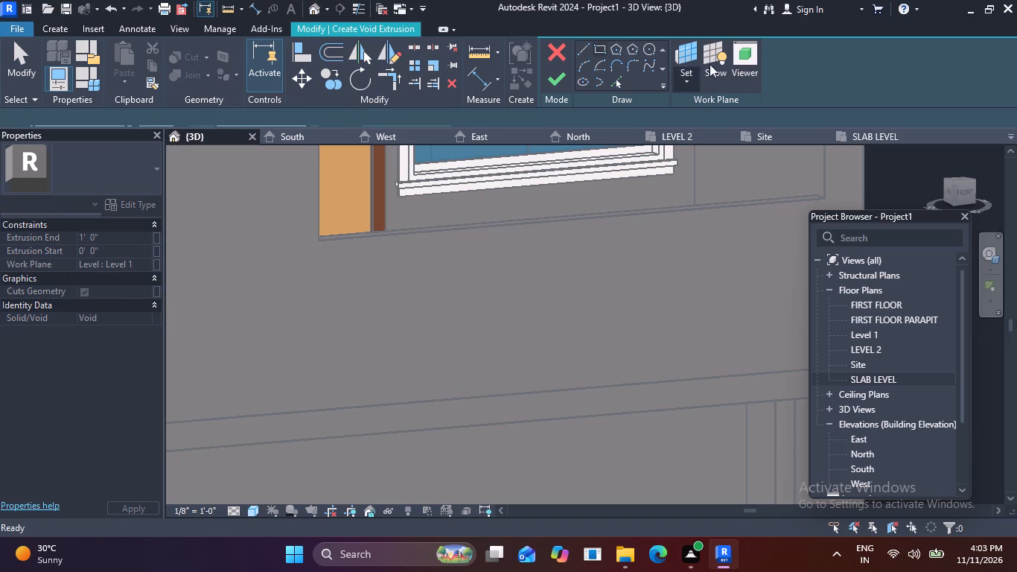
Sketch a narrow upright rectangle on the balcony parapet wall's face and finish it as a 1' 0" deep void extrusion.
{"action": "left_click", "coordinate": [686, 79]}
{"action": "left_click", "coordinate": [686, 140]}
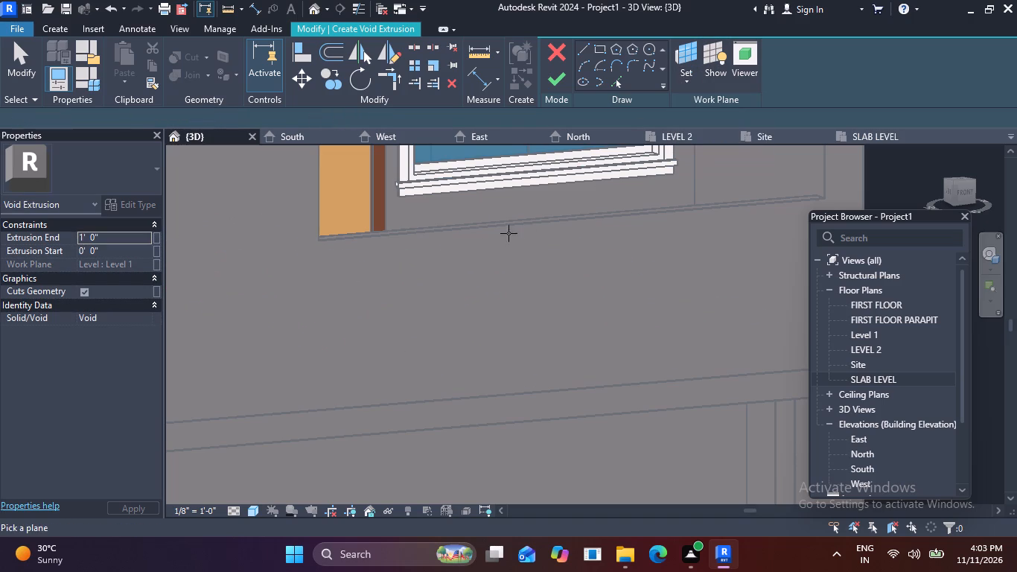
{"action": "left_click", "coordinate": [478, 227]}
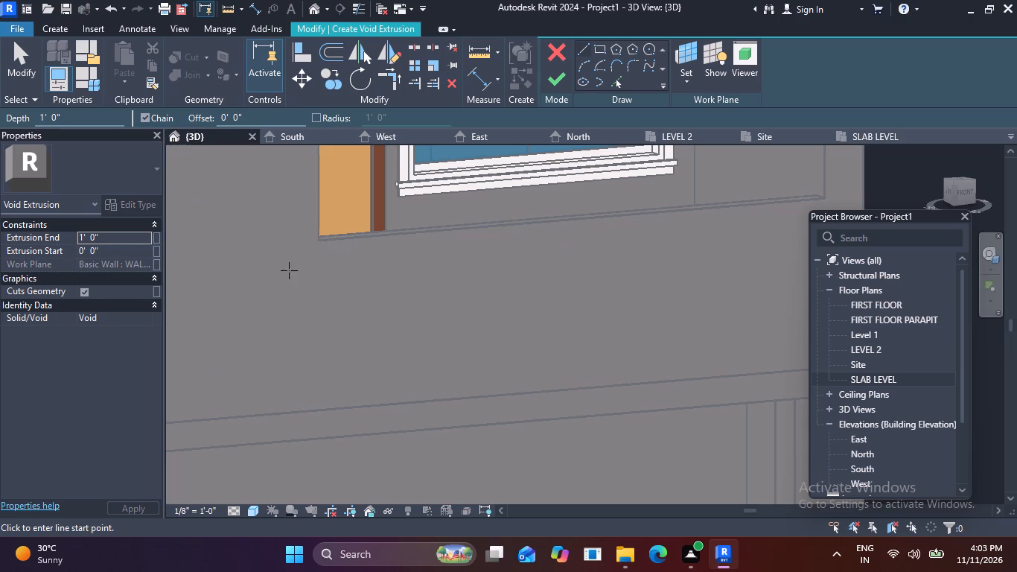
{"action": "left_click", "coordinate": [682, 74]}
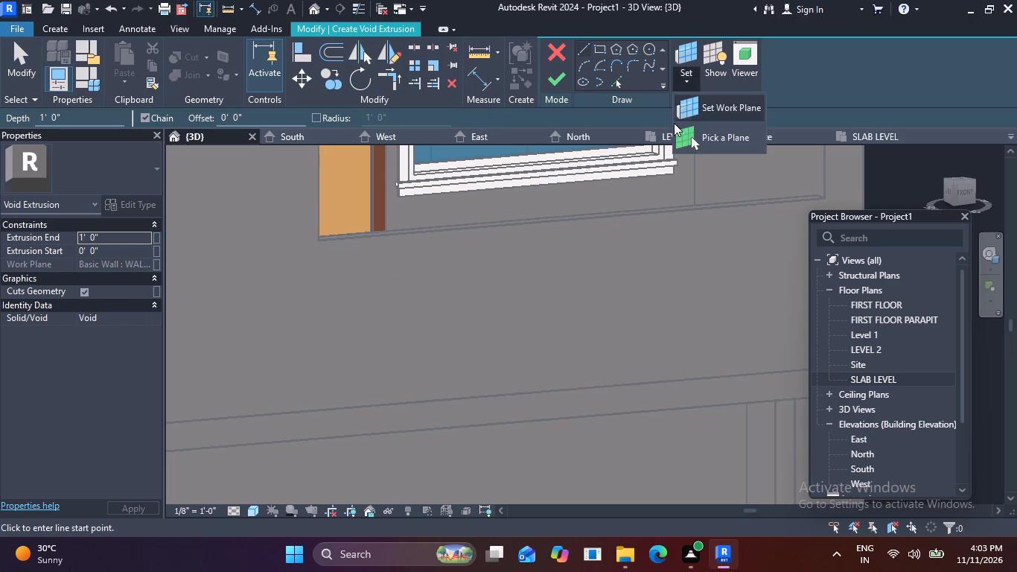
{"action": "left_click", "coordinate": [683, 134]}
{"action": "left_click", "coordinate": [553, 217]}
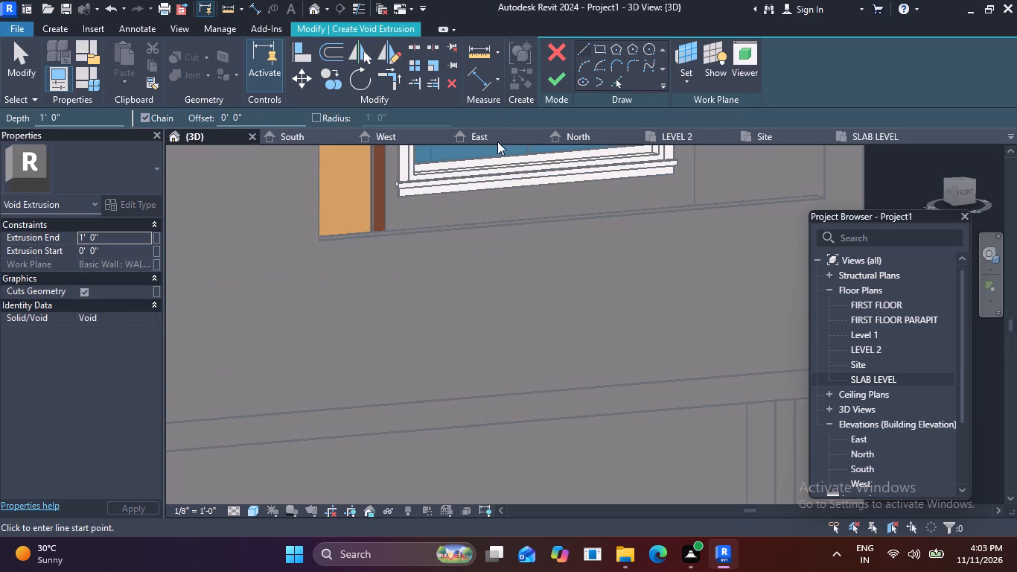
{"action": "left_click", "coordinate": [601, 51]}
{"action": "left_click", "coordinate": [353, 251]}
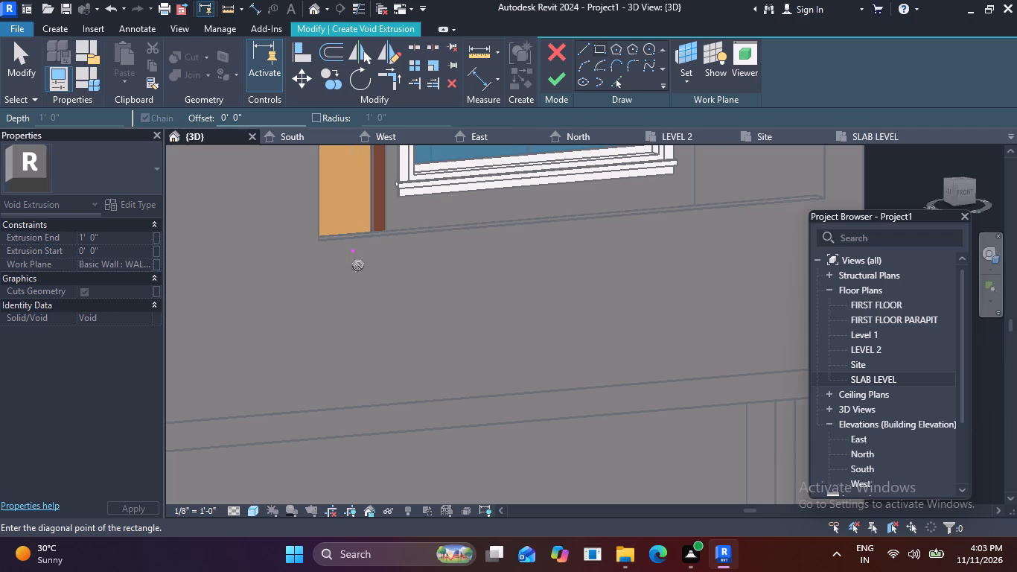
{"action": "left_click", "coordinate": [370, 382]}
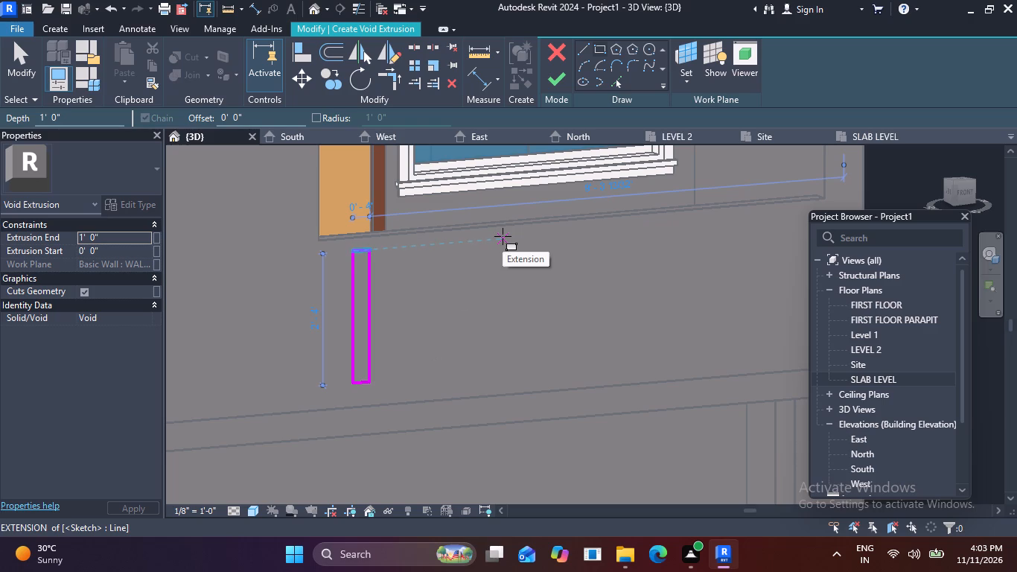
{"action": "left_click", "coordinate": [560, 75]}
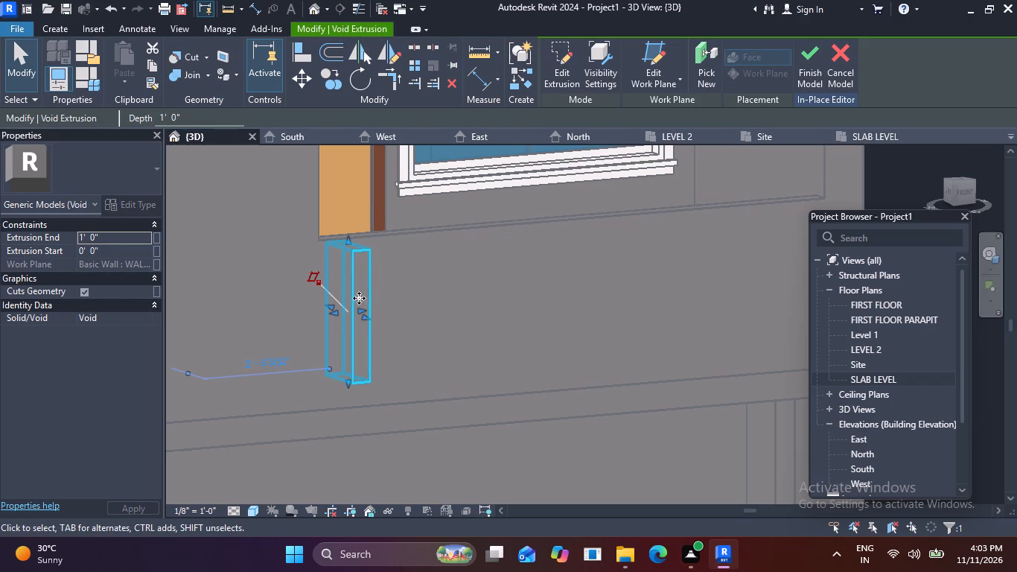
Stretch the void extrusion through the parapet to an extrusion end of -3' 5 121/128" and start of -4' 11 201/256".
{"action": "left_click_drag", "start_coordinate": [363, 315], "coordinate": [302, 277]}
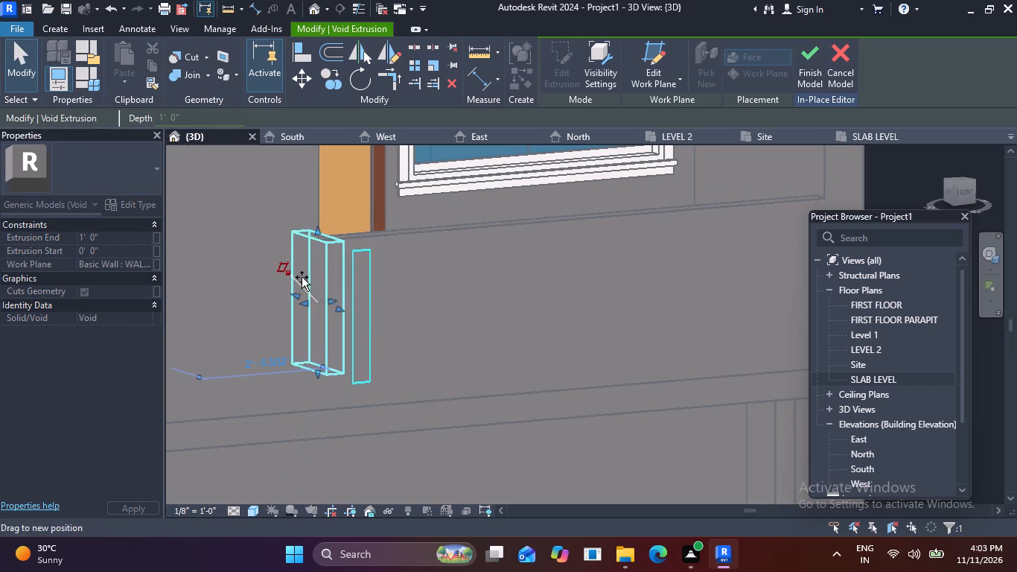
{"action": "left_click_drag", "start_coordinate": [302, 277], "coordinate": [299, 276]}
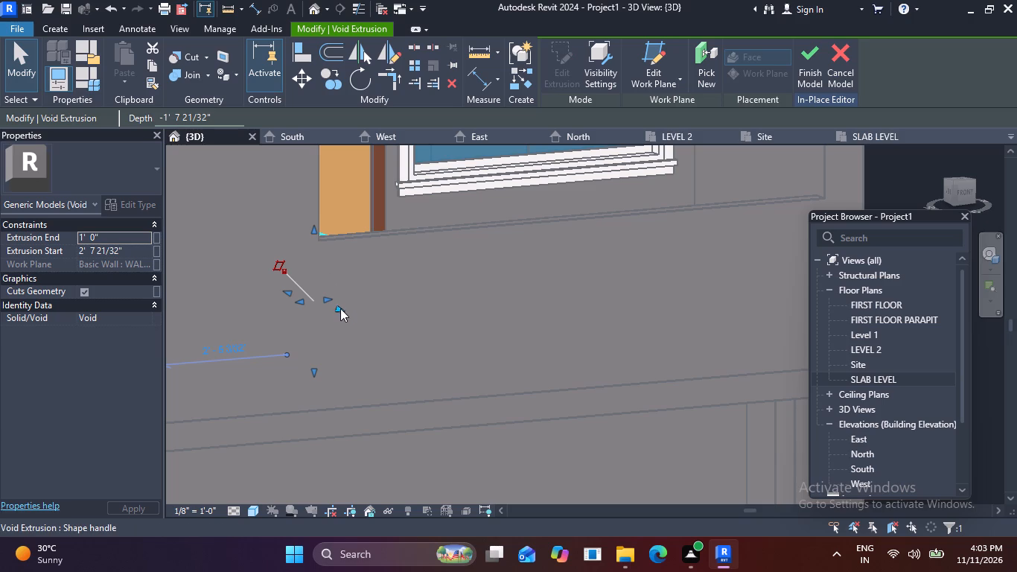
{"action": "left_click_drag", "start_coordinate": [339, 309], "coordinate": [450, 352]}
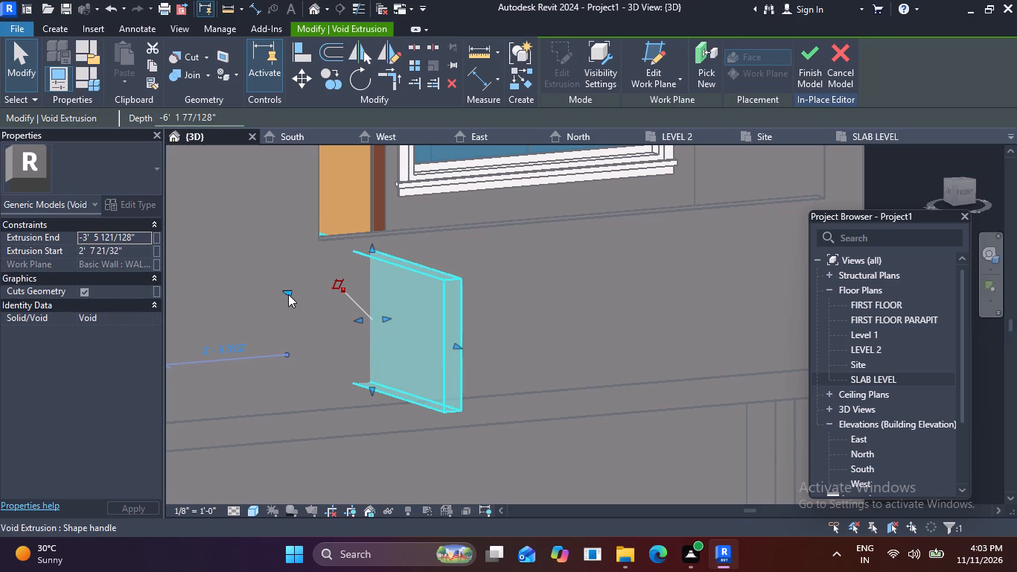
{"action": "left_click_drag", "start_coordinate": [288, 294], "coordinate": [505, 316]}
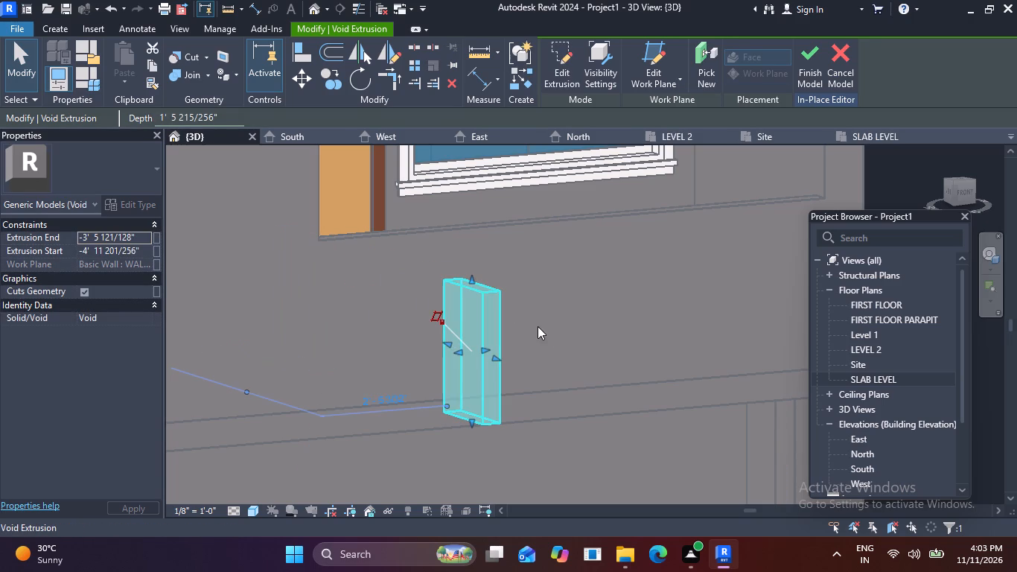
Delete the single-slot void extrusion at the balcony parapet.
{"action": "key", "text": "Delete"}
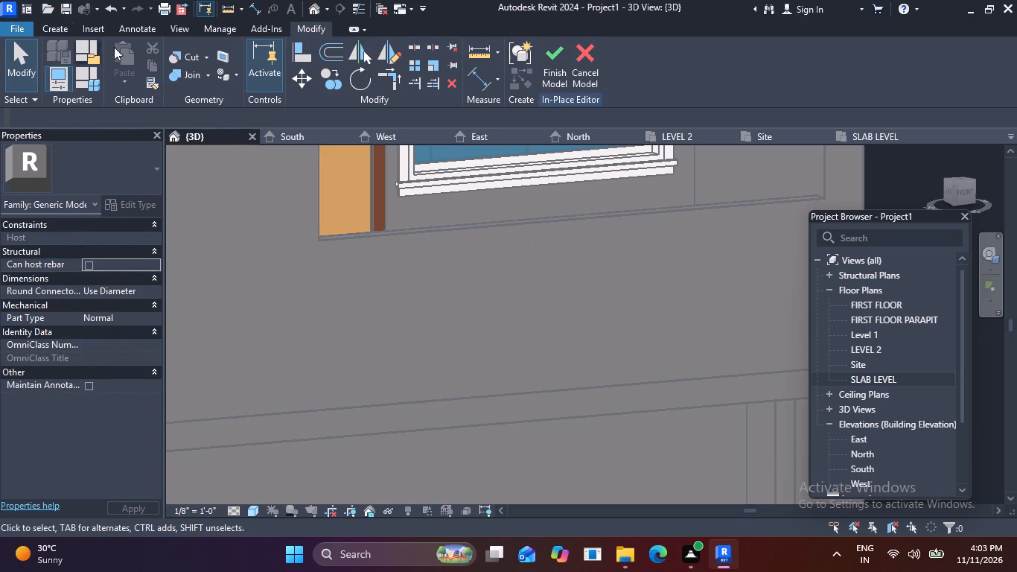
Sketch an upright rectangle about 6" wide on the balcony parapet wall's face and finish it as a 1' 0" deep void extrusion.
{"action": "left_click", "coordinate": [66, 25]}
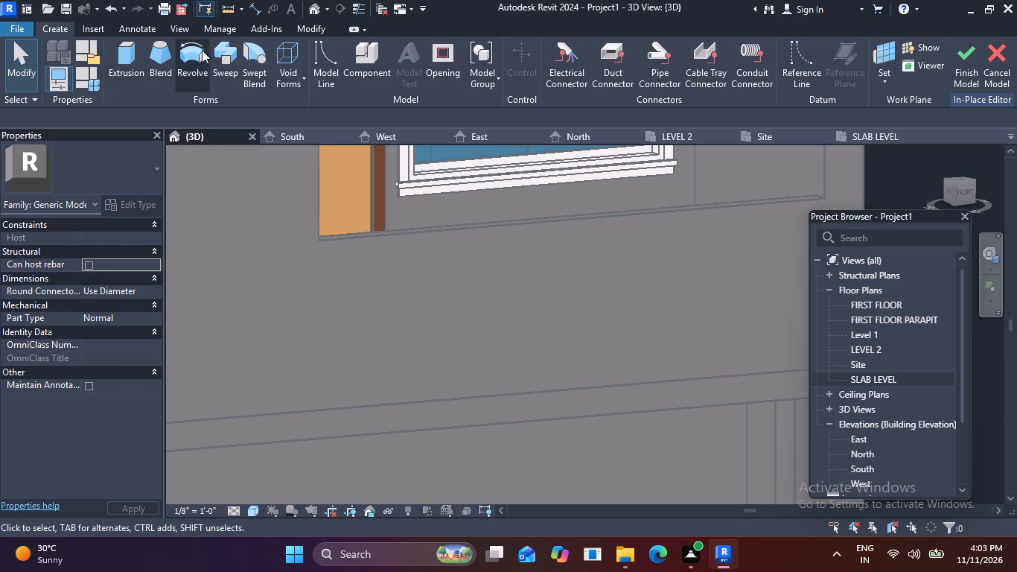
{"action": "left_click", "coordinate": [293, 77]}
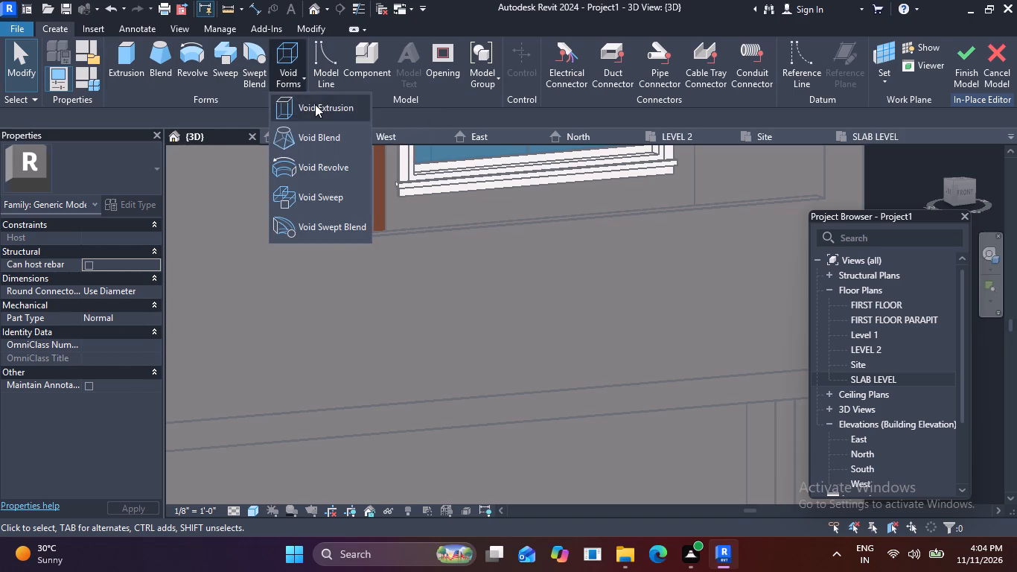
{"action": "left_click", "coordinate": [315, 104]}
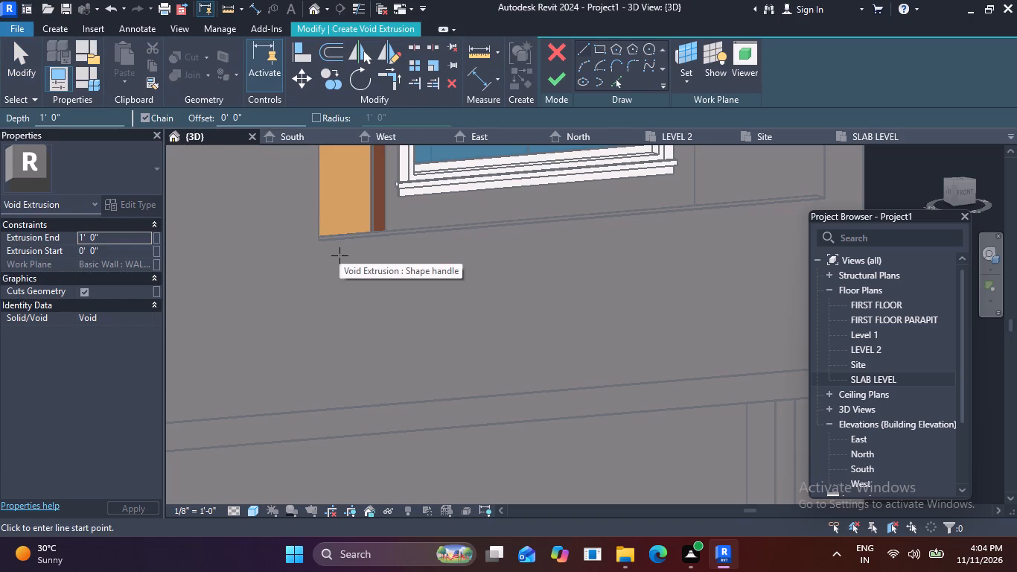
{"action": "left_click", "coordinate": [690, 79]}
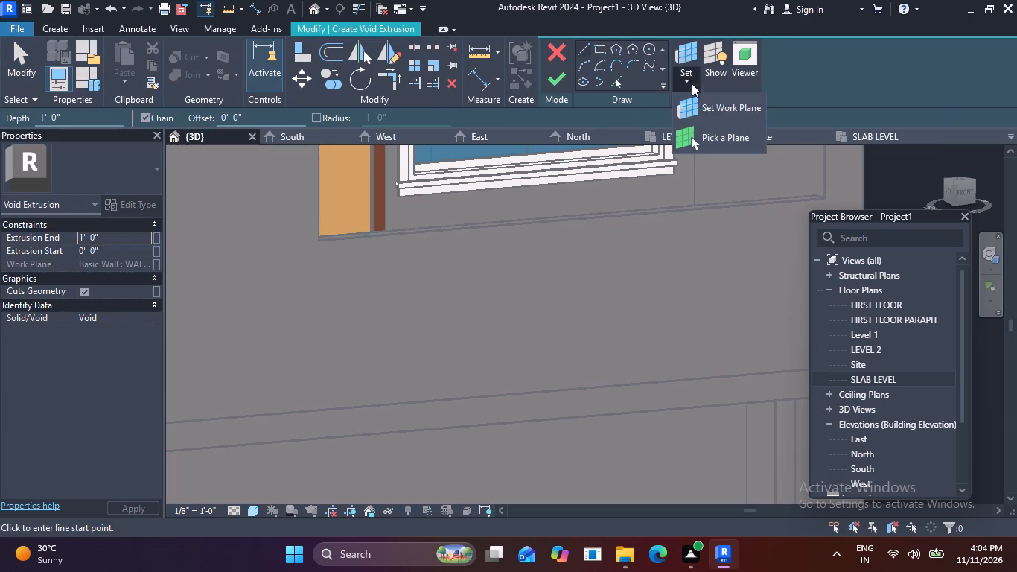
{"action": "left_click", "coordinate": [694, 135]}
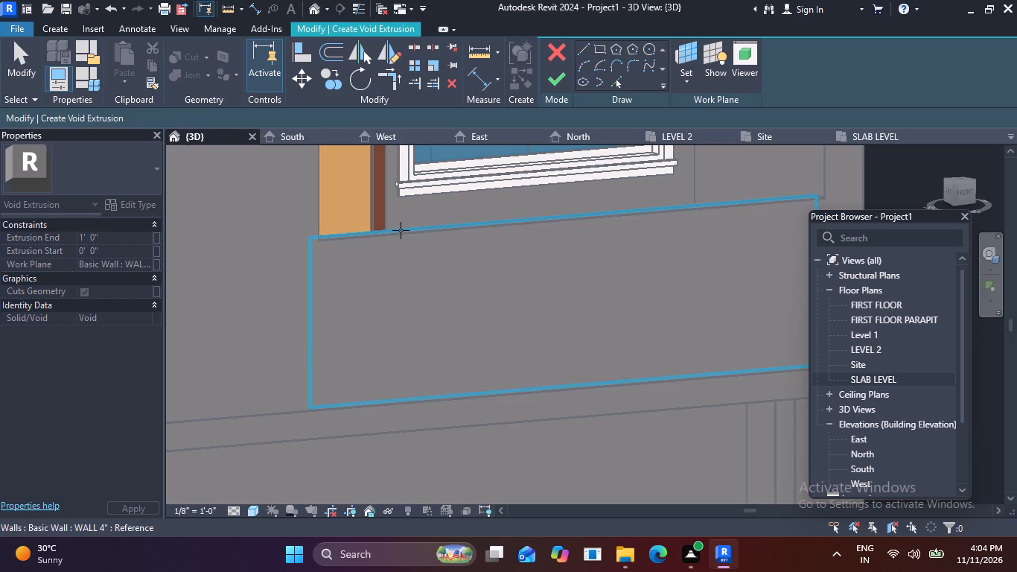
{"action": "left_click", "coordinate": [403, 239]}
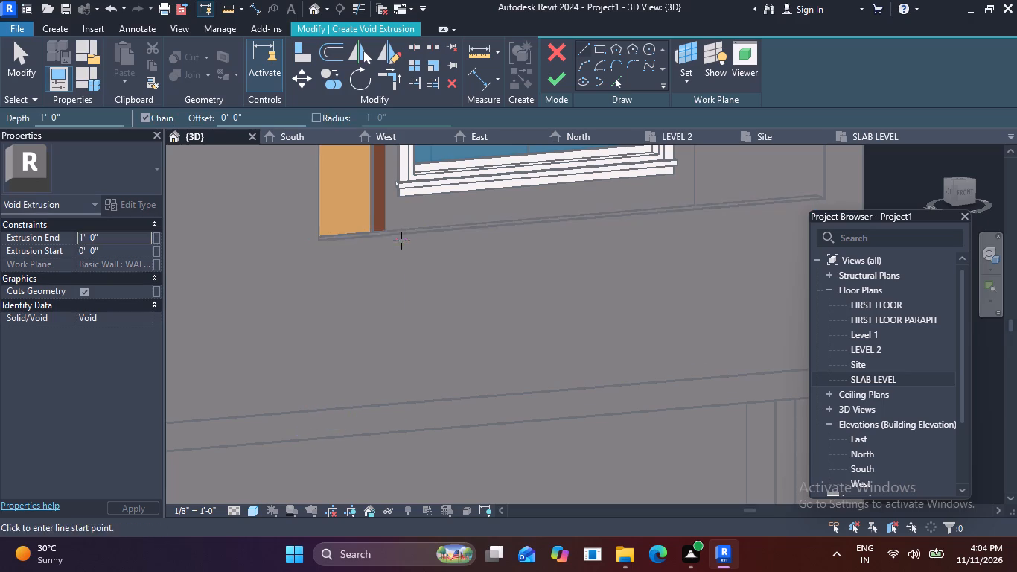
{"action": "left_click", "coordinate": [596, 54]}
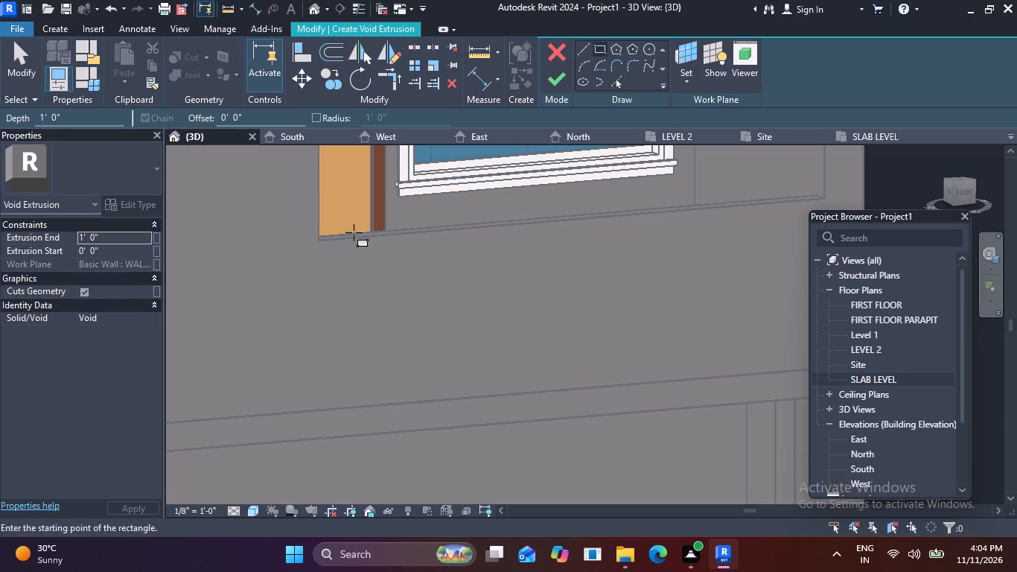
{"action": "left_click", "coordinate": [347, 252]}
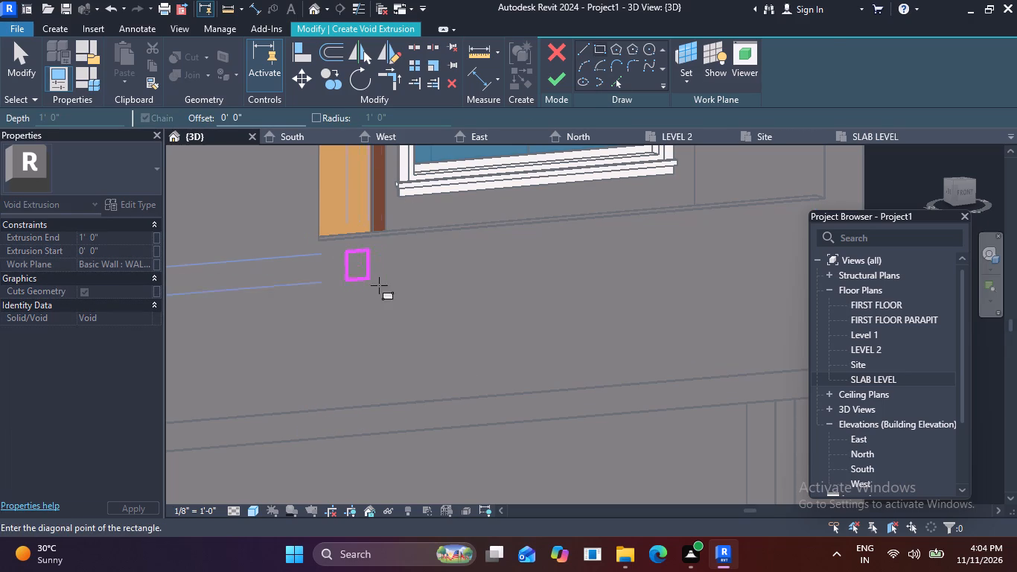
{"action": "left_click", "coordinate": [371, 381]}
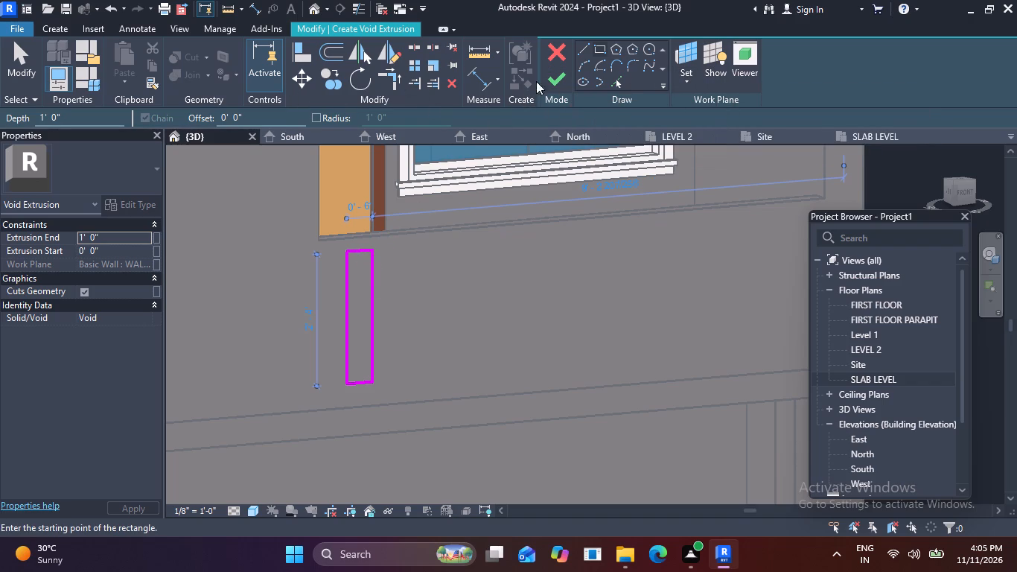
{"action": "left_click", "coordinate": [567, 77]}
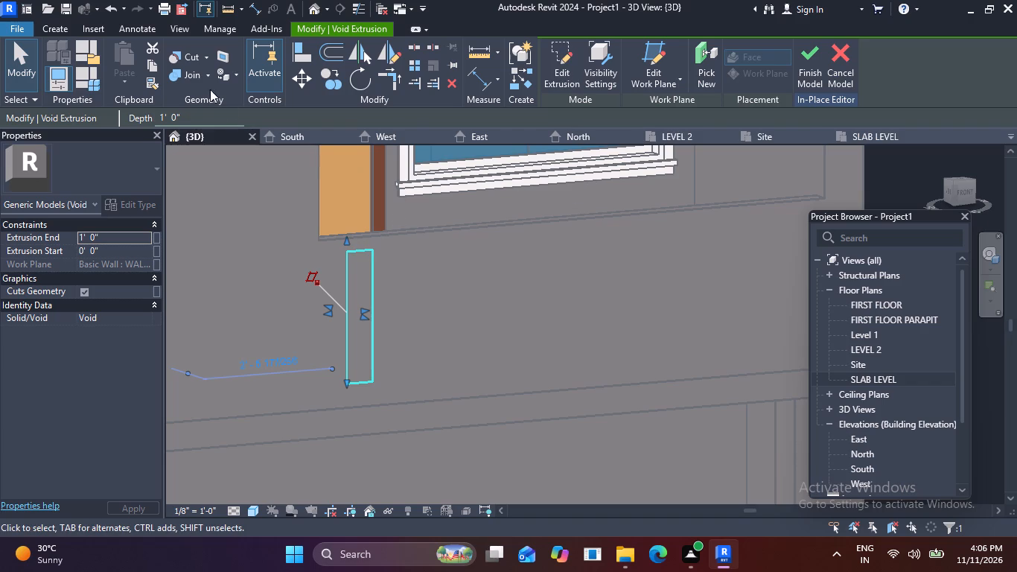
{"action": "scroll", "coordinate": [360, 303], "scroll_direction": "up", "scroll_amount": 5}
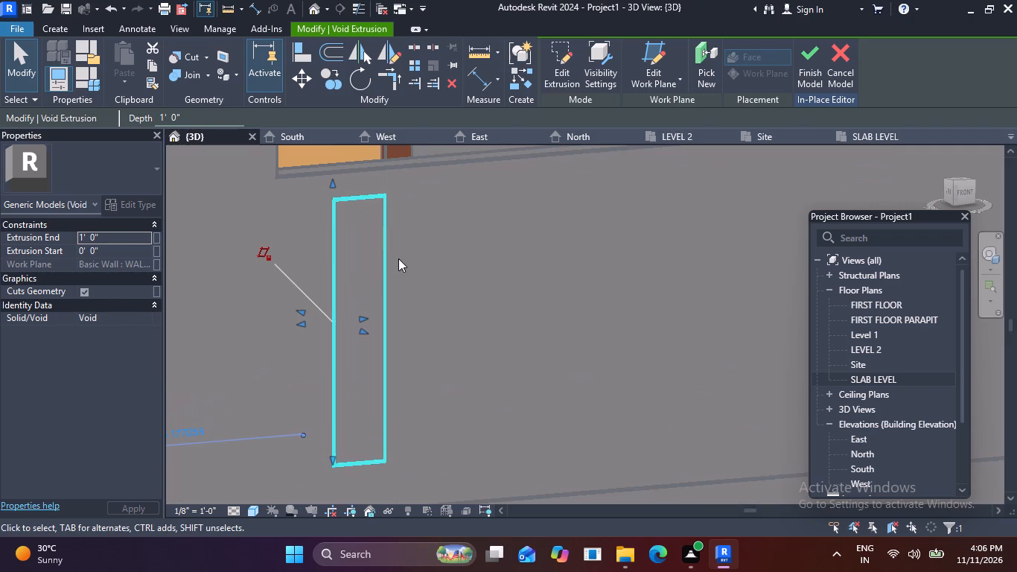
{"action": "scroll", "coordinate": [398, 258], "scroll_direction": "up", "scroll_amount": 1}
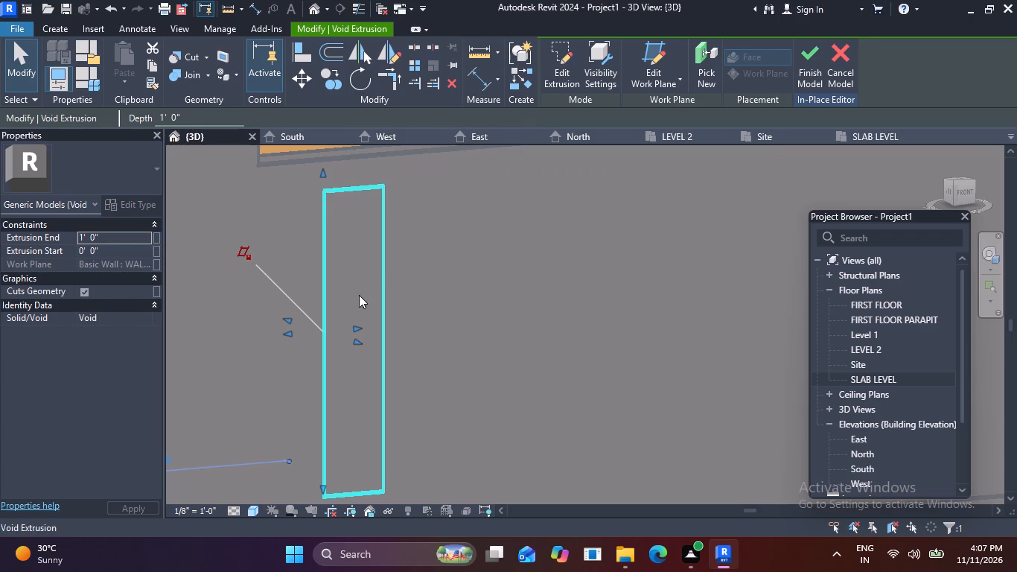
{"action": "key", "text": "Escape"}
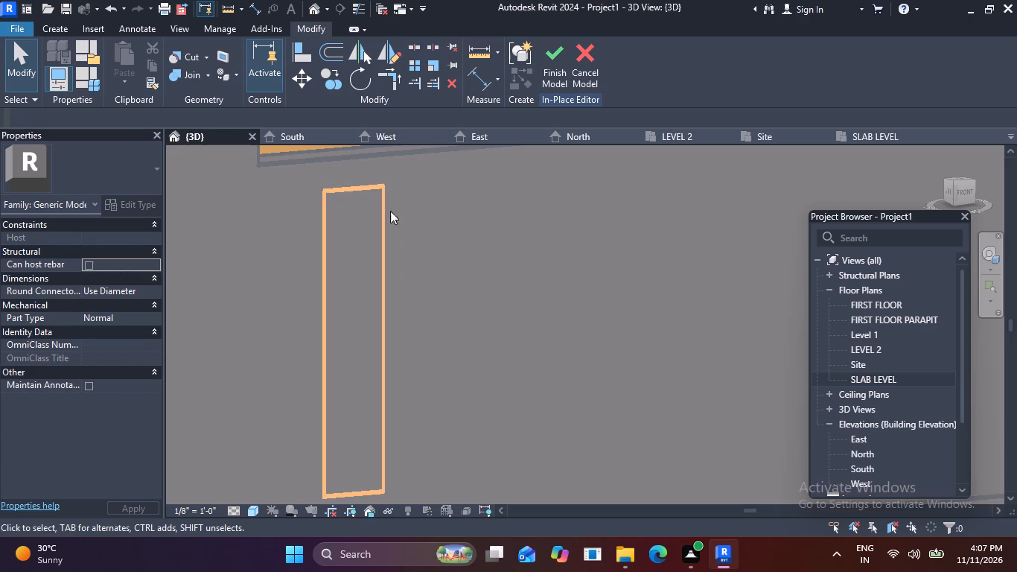
Quit the in-place generic model and discard its changes.
{"action": "left_click", "coordinate": [583, 66]}
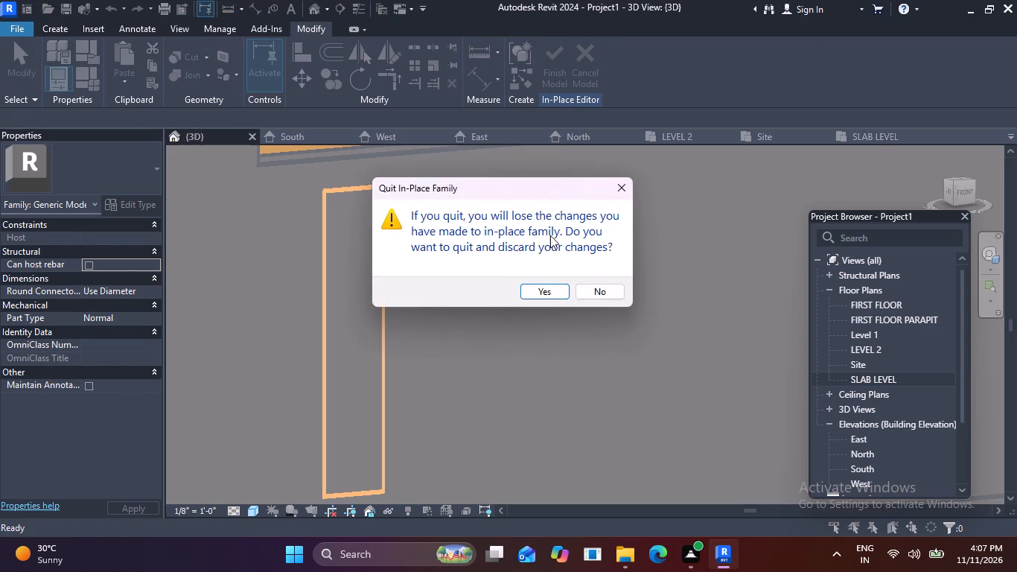
{"action": "left_click", "coordinate": [552, 290]}
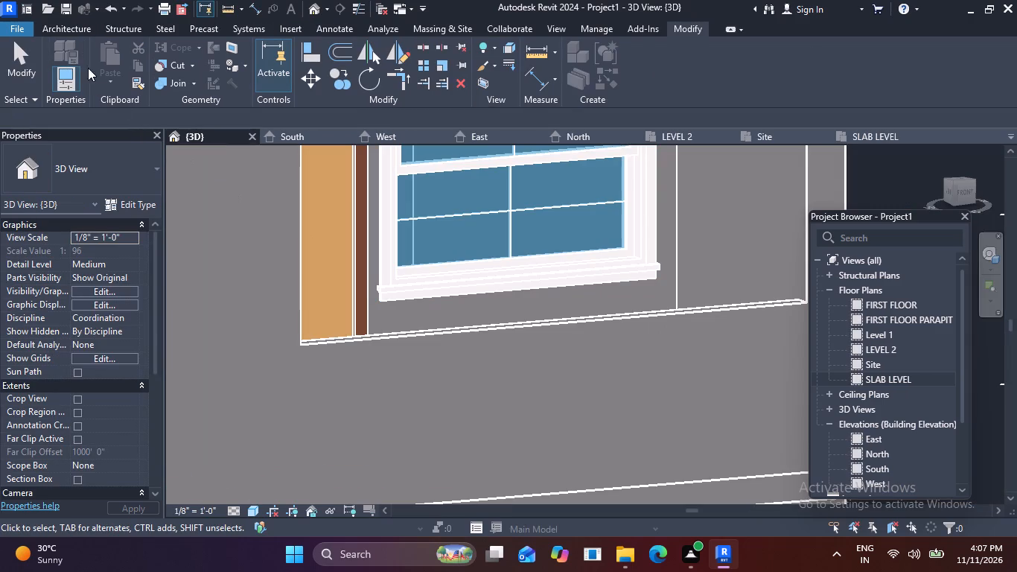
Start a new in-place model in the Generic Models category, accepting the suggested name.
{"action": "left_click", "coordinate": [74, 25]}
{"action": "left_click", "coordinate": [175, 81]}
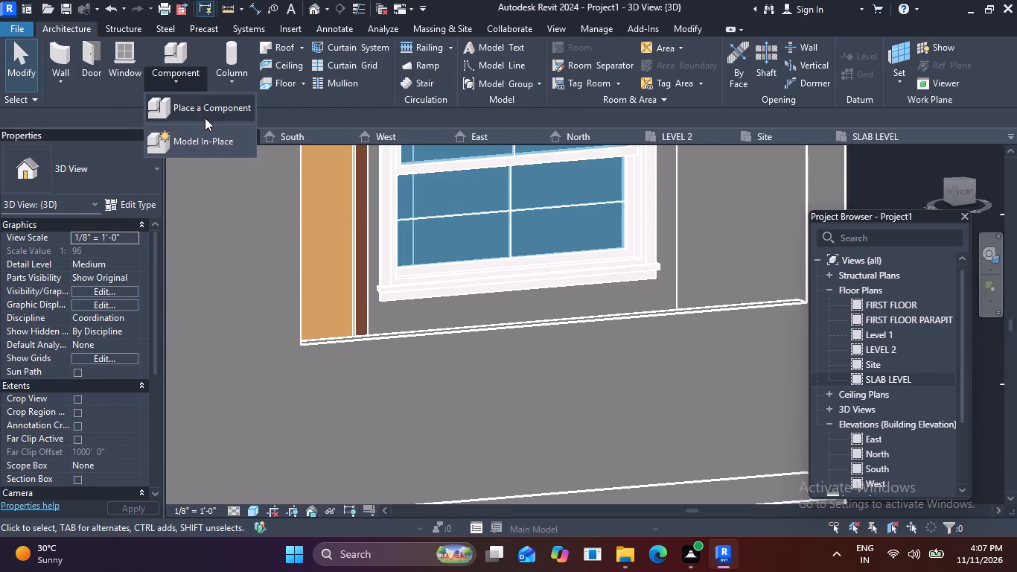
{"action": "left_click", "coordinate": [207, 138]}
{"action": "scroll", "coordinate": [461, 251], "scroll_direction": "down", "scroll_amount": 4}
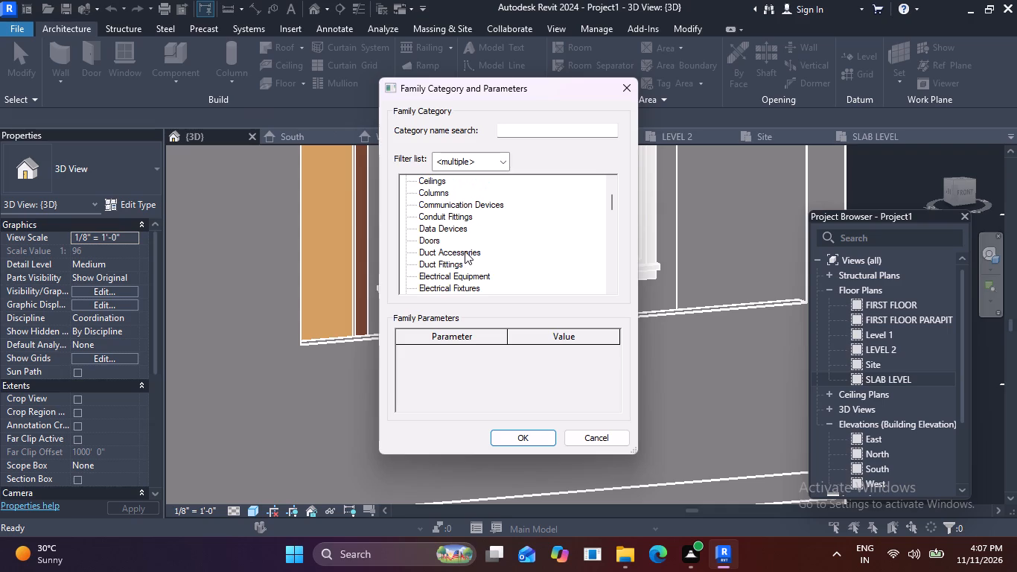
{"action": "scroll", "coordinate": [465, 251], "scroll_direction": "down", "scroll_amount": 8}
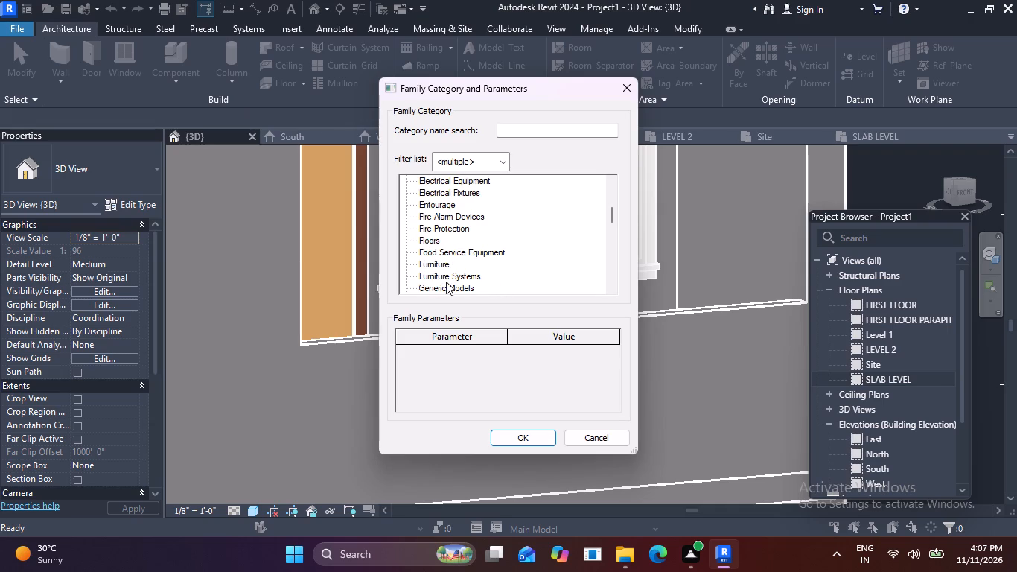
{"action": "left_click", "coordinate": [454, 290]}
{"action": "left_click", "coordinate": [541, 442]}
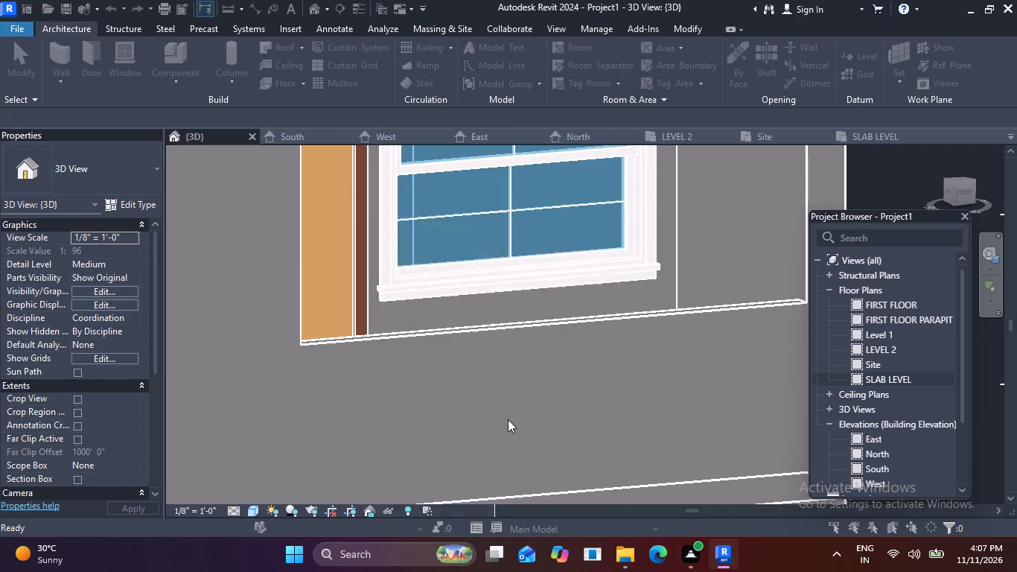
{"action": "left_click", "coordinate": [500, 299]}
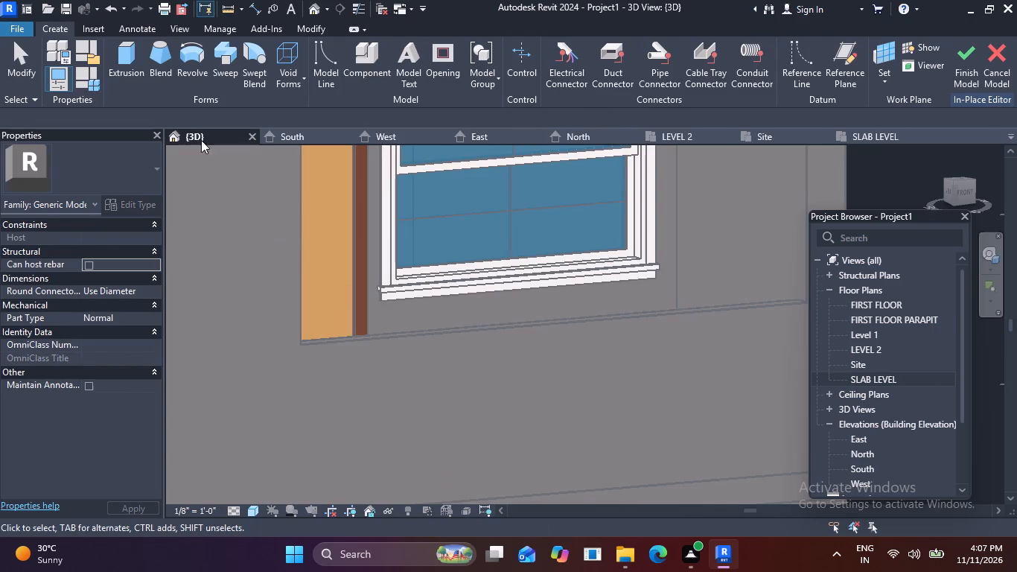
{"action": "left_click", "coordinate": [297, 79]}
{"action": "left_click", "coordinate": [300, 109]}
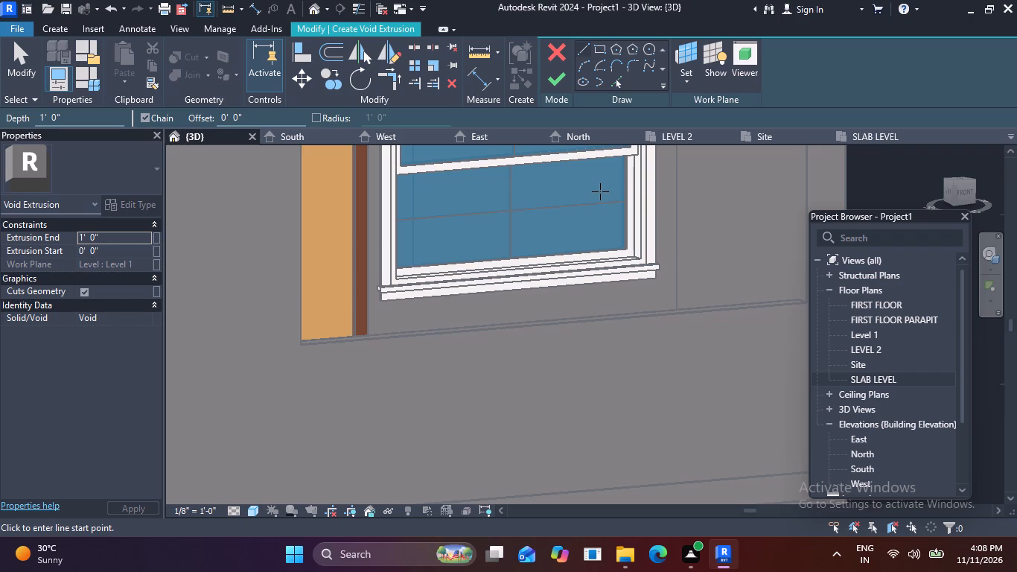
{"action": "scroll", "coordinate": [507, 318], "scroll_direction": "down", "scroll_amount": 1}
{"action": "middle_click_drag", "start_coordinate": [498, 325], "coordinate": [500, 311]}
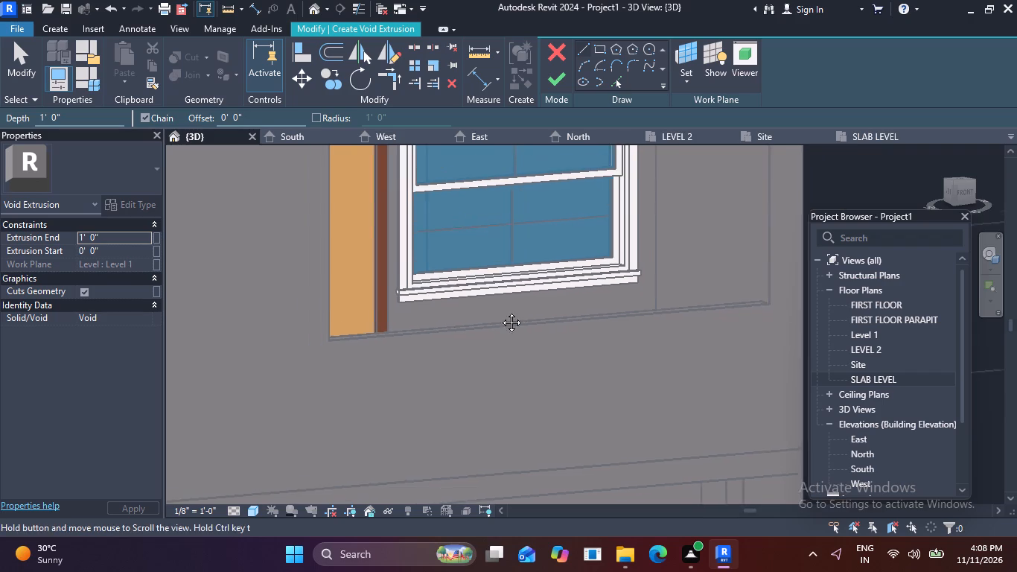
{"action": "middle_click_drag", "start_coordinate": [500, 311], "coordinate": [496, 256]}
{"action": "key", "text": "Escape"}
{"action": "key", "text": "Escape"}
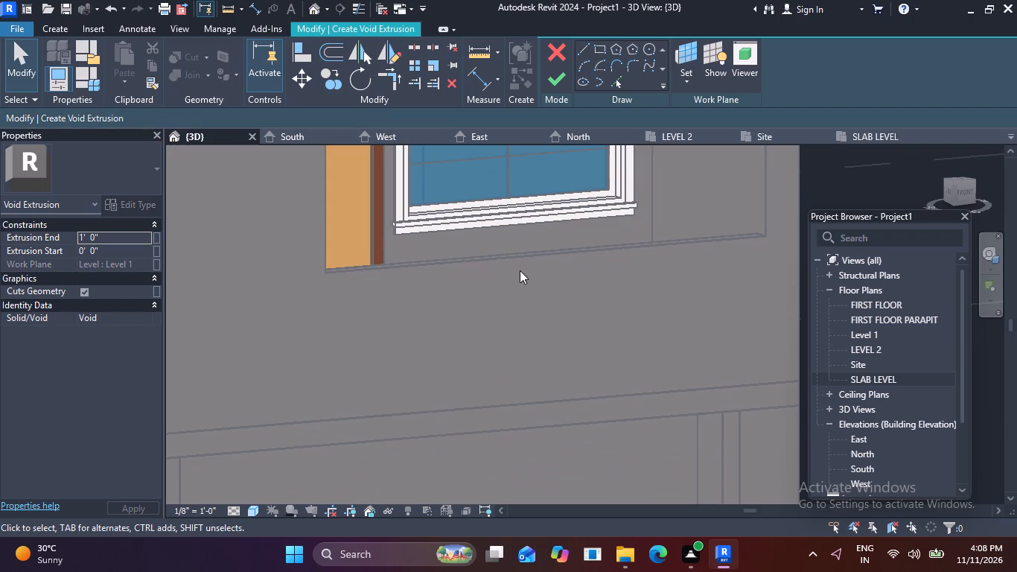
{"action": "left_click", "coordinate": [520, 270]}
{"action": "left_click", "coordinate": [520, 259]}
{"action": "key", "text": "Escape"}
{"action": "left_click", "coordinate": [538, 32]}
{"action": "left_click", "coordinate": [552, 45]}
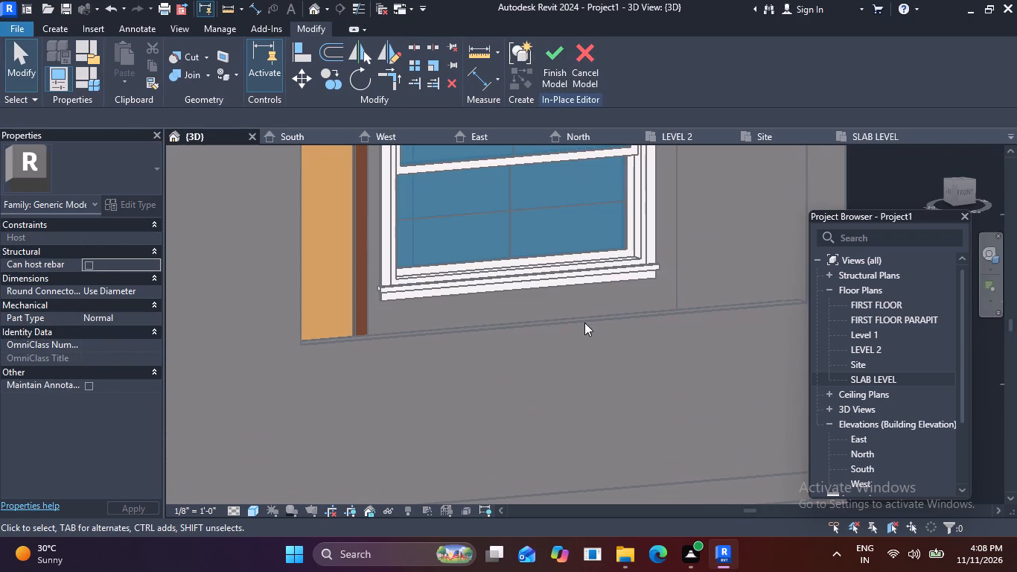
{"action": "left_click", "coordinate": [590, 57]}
Delete the 4" parapet wall along the balcony's front edge.
{"action": "scroll", "coordinate": [613, 194], "scroll_direction": "down", "scroll_amount": 4}
{"action": "middle_click_drag", "start_coordinate": [621, 275], "coordinate": [592, 258]}
{"action": "left_click", "coordinate": [578, 254]}
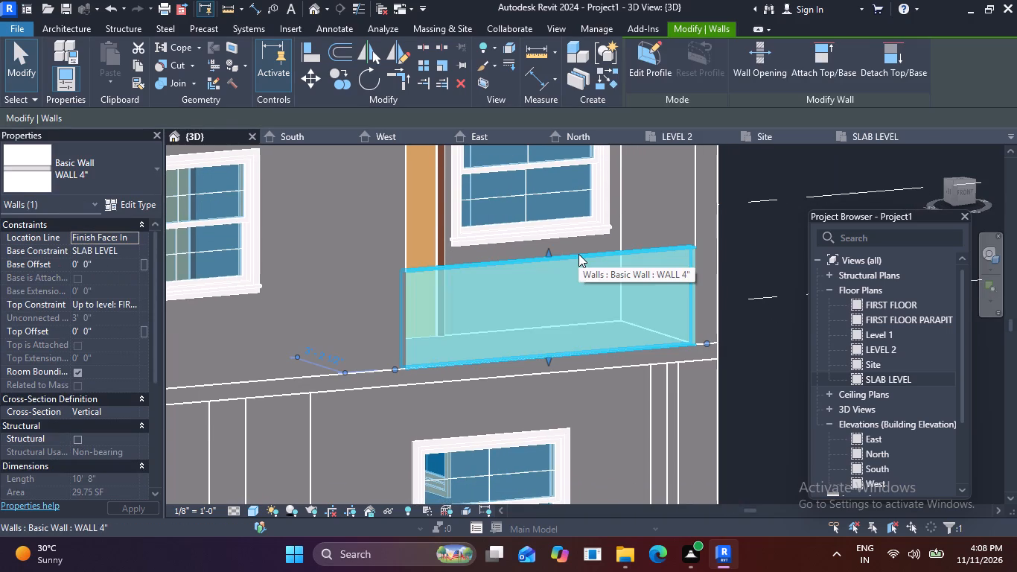
{"action": "key", "text": "Delete"}
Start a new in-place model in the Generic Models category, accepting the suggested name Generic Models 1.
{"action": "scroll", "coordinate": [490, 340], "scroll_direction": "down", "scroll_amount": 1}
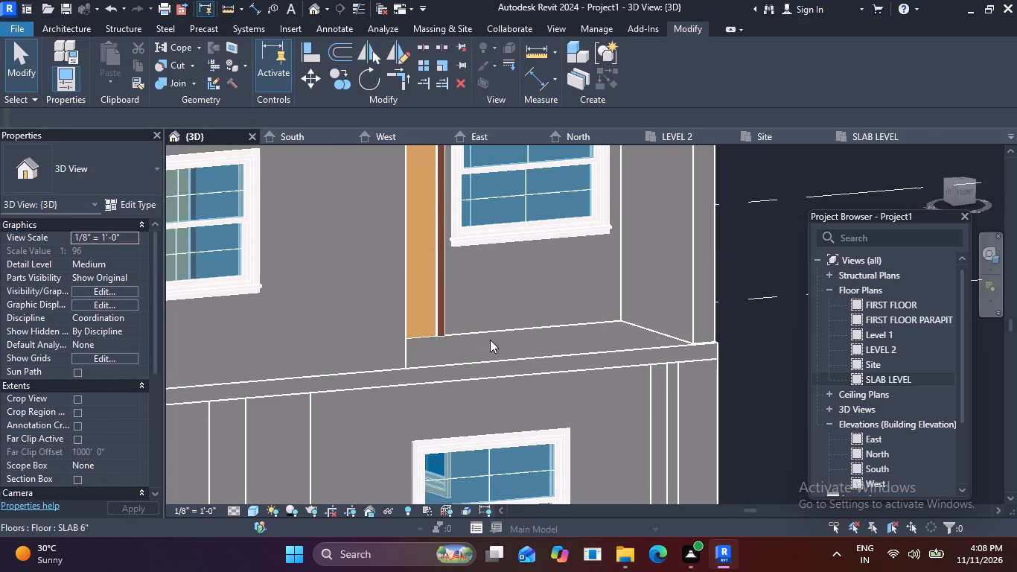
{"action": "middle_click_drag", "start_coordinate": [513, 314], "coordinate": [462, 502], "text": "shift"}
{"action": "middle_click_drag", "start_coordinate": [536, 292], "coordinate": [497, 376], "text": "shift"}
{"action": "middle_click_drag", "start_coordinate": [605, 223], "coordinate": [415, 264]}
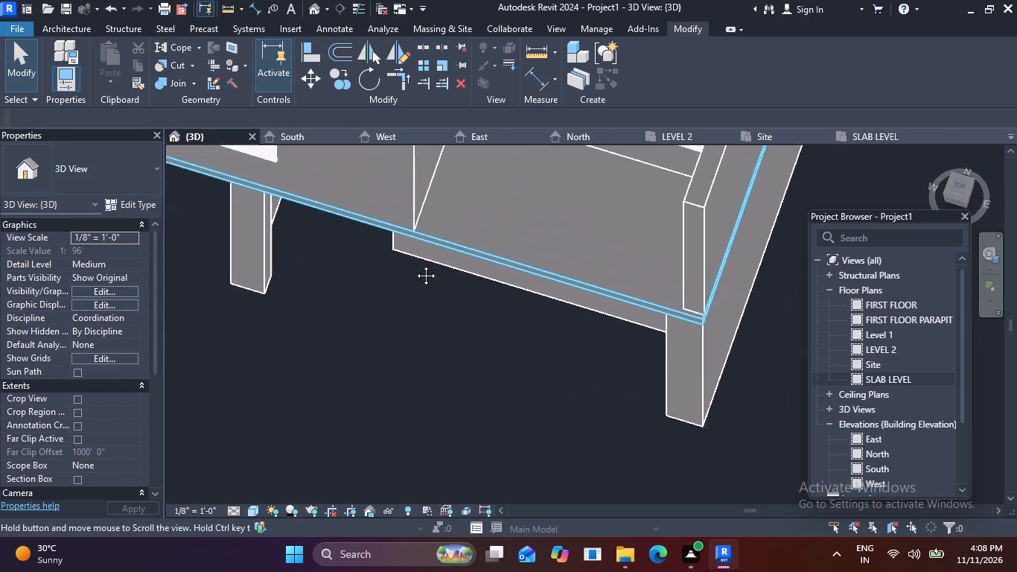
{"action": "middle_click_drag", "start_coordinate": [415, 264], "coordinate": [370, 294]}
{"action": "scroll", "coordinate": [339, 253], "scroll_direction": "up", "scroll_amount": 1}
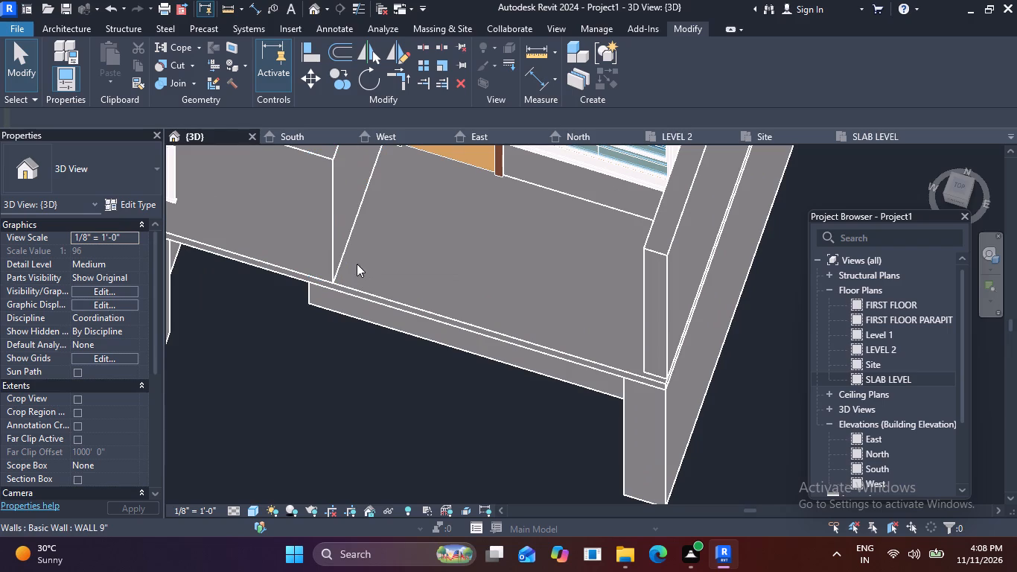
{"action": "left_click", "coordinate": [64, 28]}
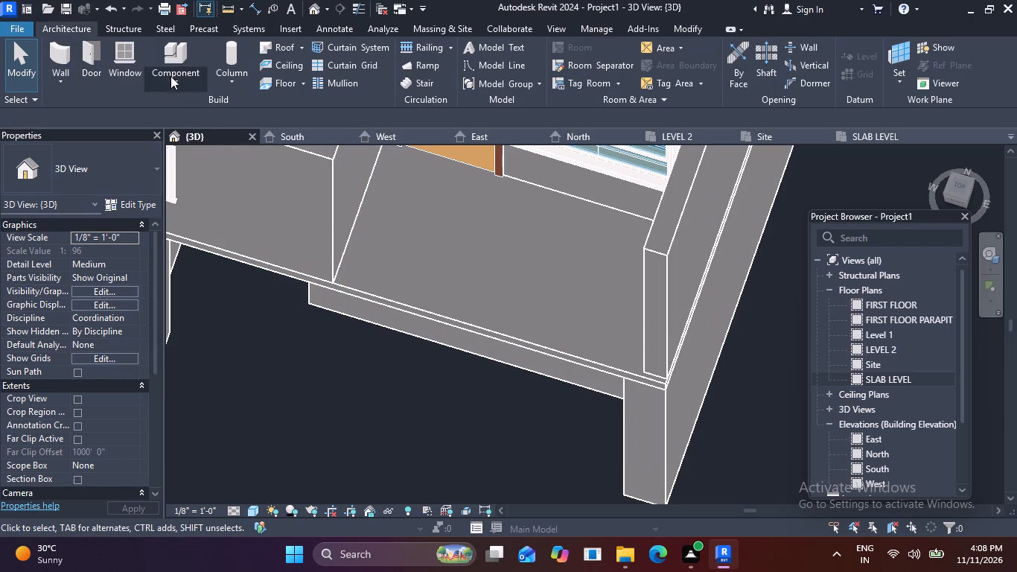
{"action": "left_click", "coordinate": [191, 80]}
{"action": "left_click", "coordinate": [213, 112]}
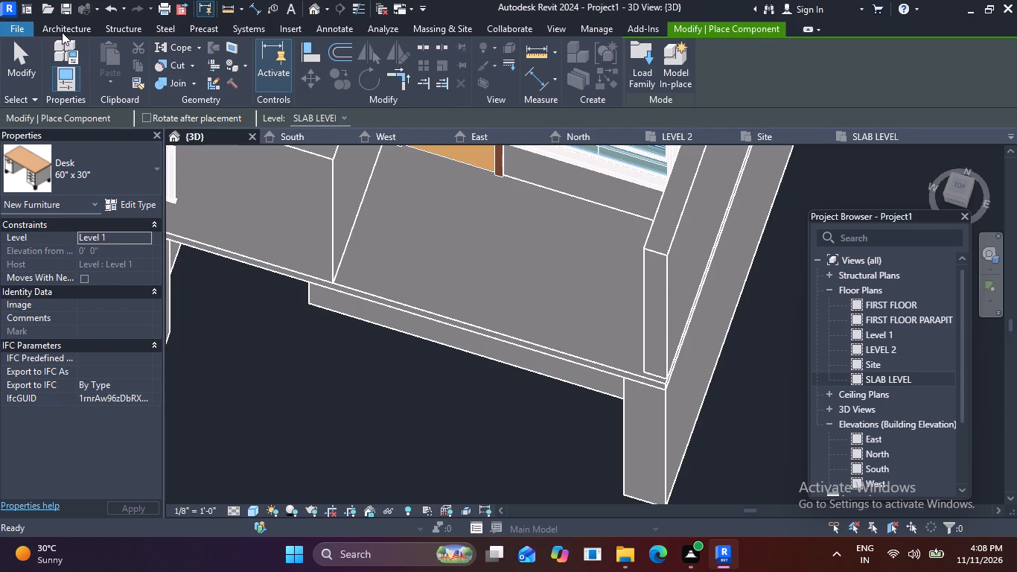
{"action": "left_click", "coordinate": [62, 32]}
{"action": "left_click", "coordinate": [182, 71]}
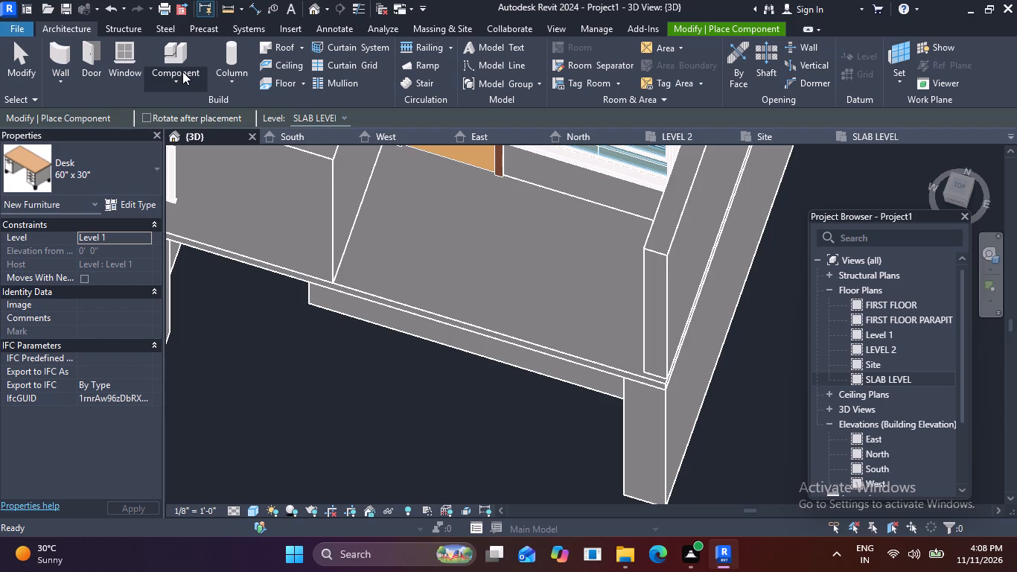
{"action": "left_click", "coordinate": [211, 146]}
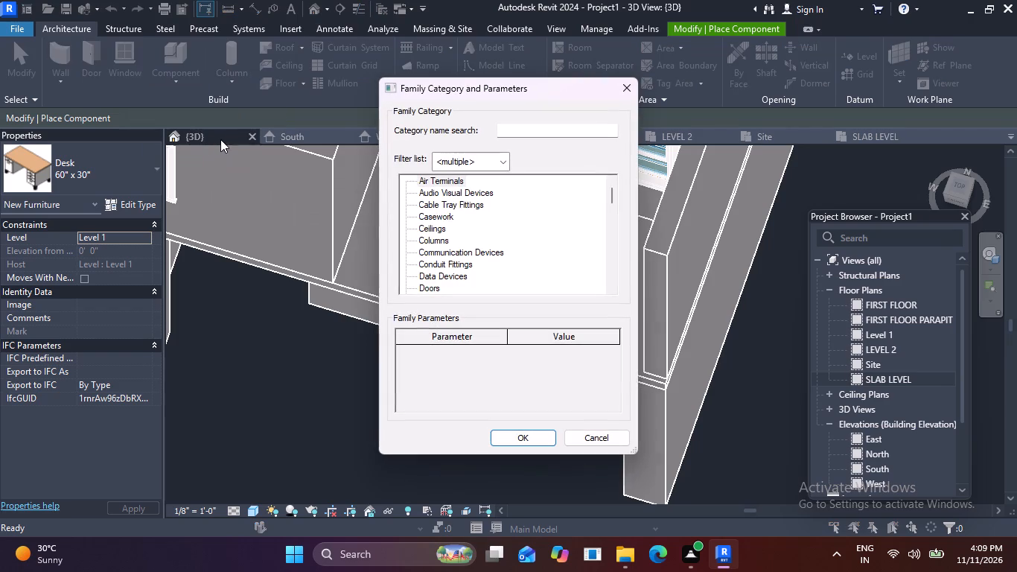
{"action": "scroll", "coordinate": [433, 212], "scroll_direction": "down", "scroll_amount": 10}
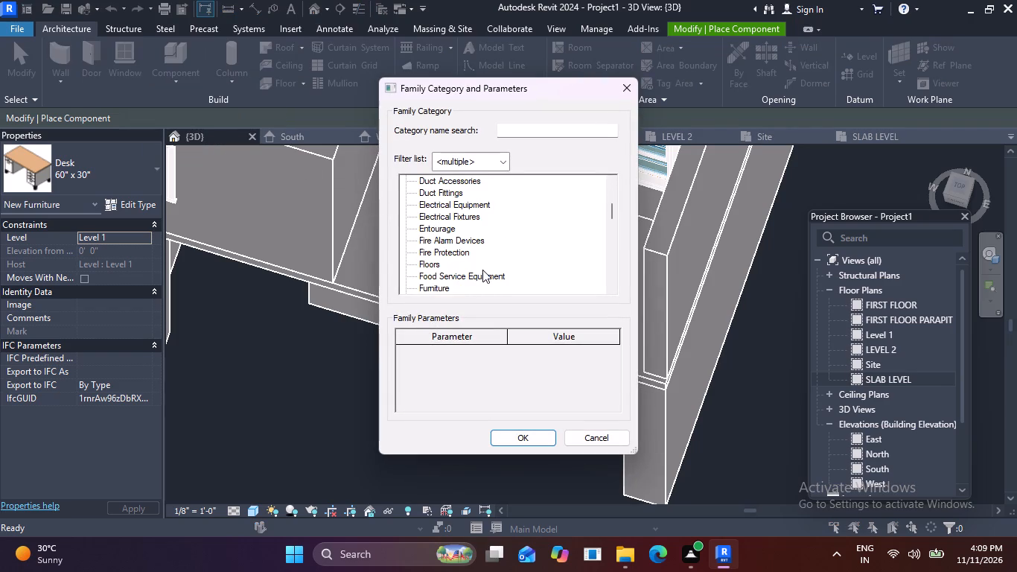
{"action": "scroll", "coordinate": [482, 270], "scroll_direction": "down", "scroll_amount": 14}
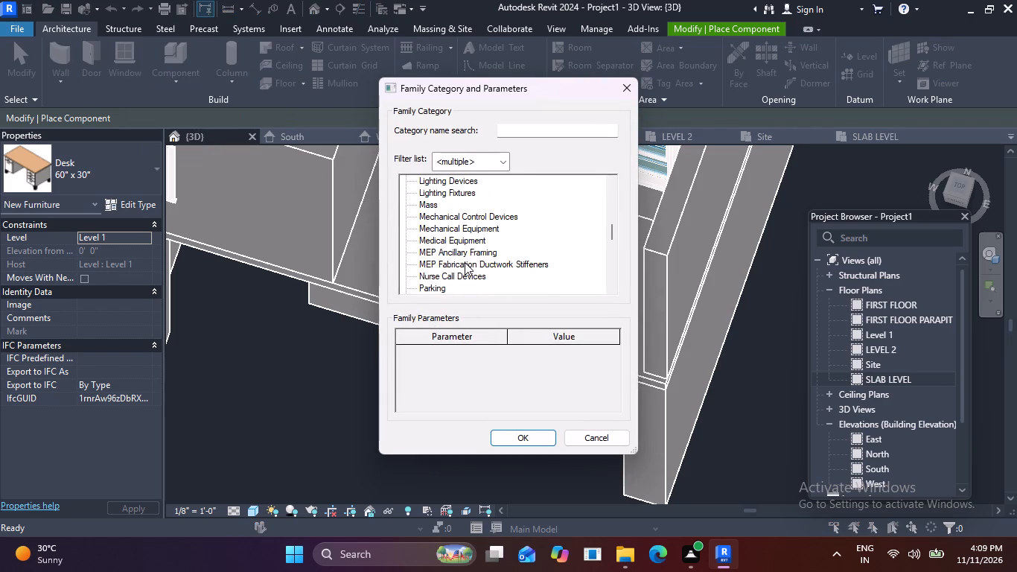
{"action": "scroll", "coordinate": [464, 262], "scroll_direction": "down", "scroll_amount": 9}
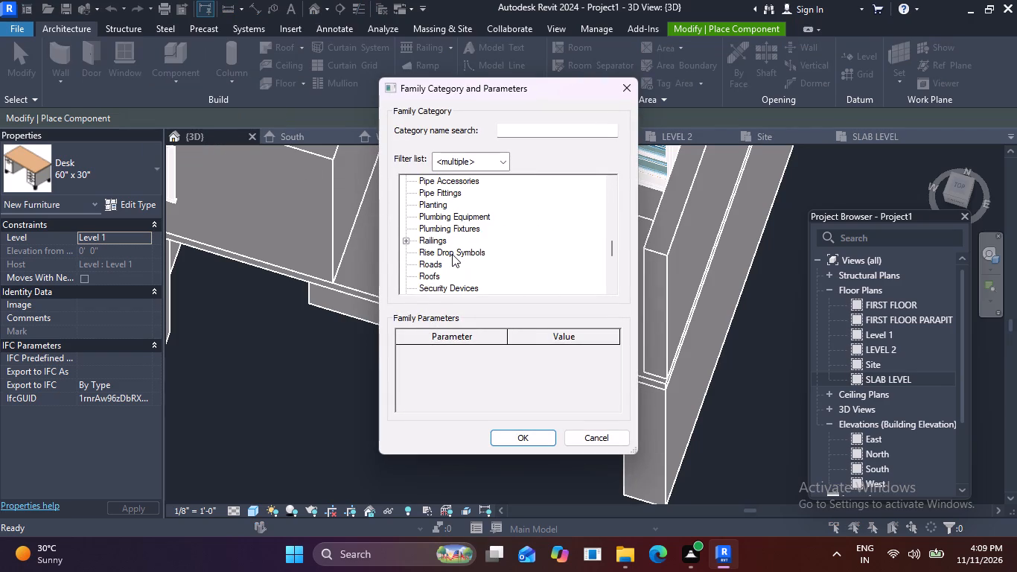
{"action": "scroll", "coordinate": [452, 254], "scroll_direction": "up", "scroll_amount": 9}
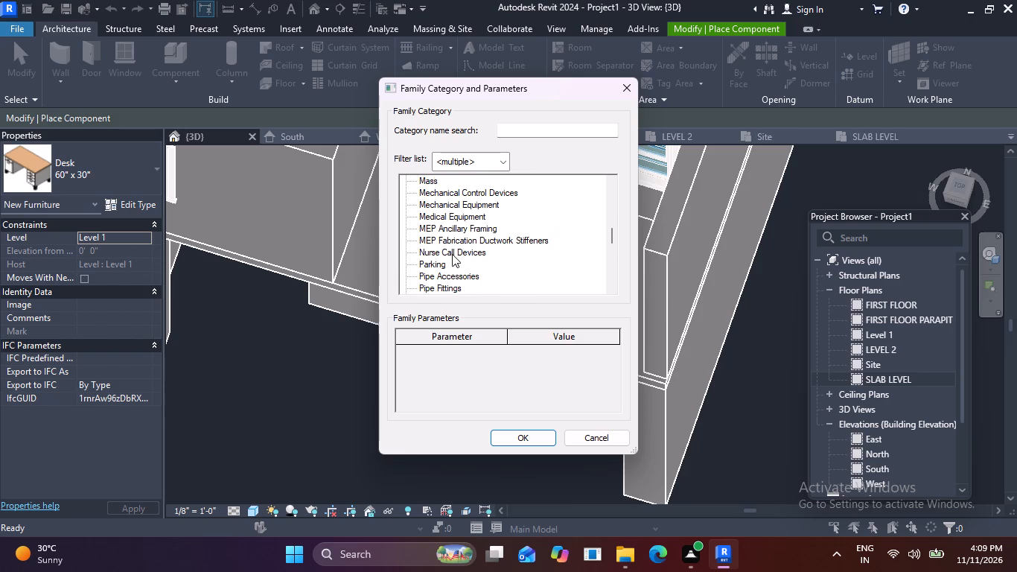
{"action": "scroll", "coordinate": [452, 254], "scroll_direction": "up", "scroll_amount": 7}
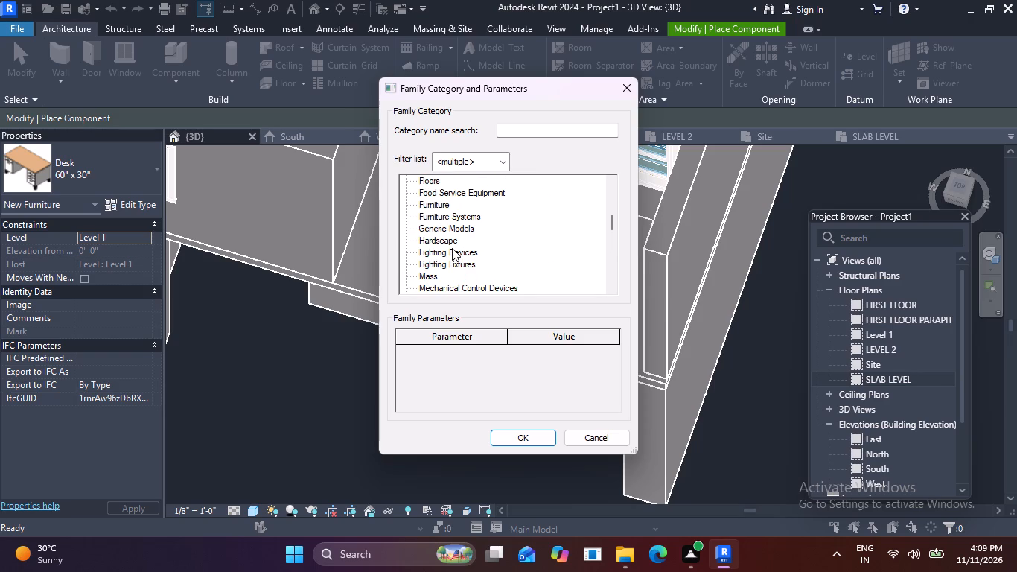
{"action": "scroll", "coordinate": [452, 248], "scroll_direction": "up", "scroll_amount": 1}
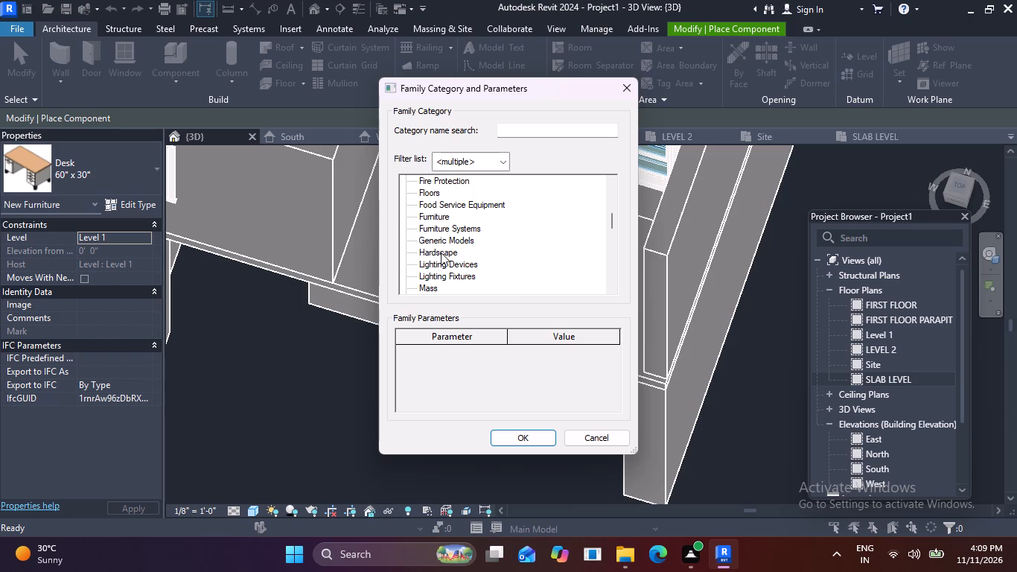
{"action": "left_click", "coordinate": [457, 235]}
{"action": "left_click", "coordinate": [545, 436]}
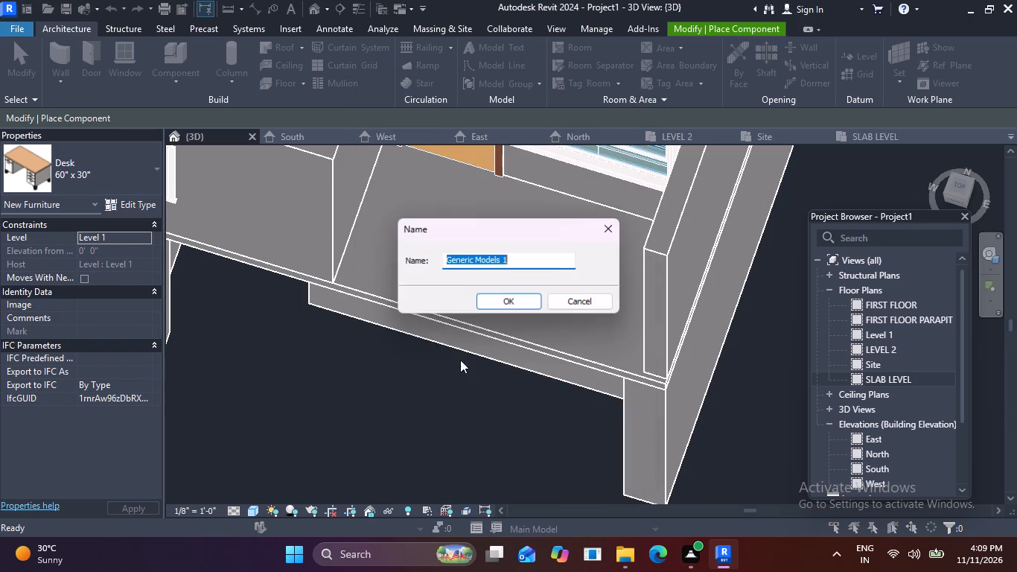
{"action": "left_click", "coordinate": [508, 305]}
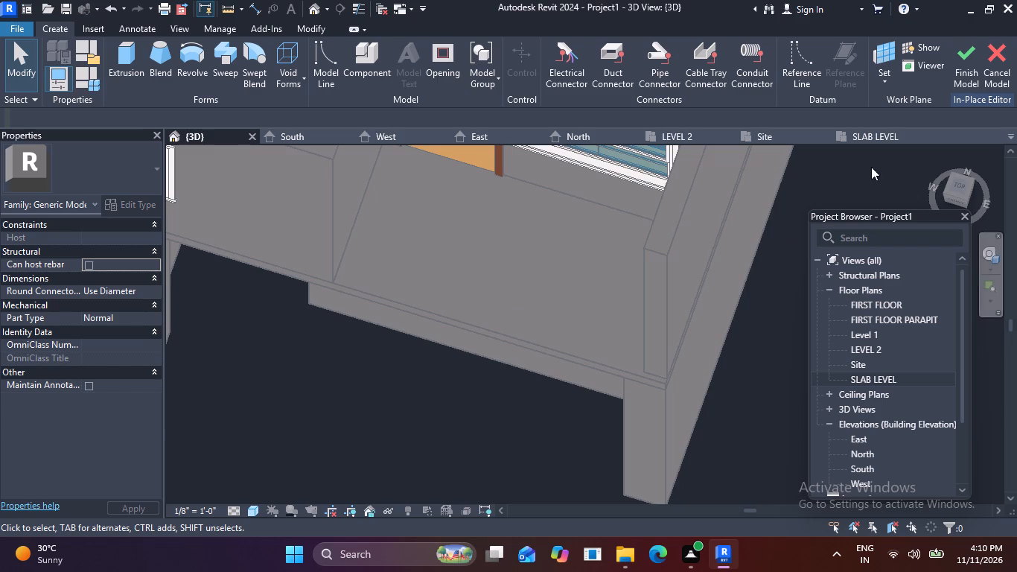
Undo the in-place model start and the deletion of the balcony's 4" front parapet wall.
{"action": "middle_click_drag", "start_coordinate": [606, 218], "coordinate": [615, 207], "text": "shift"}
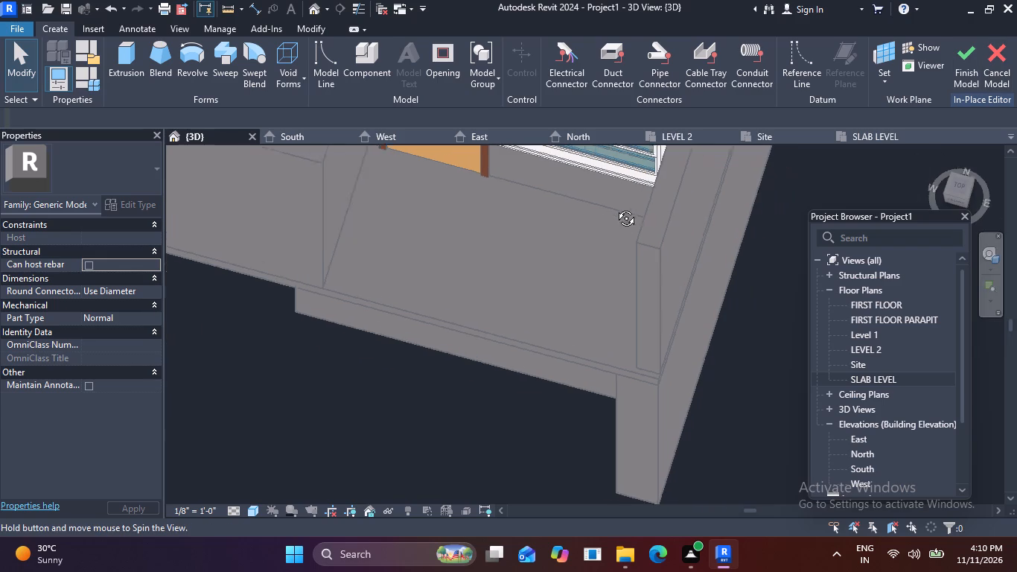
{"action": "middle_click_drag", "start_coordinate": [615, 207], "coordinate": [651, 0], "text": "shift"}
{"action": "scroll", "coordinate": [577, 301], "scroll_direction": "down", "scroll_amount": 1}
{"action": "middle_click_drag", "start_coordinate": [592, 293], "coordinate": [698, 206]}
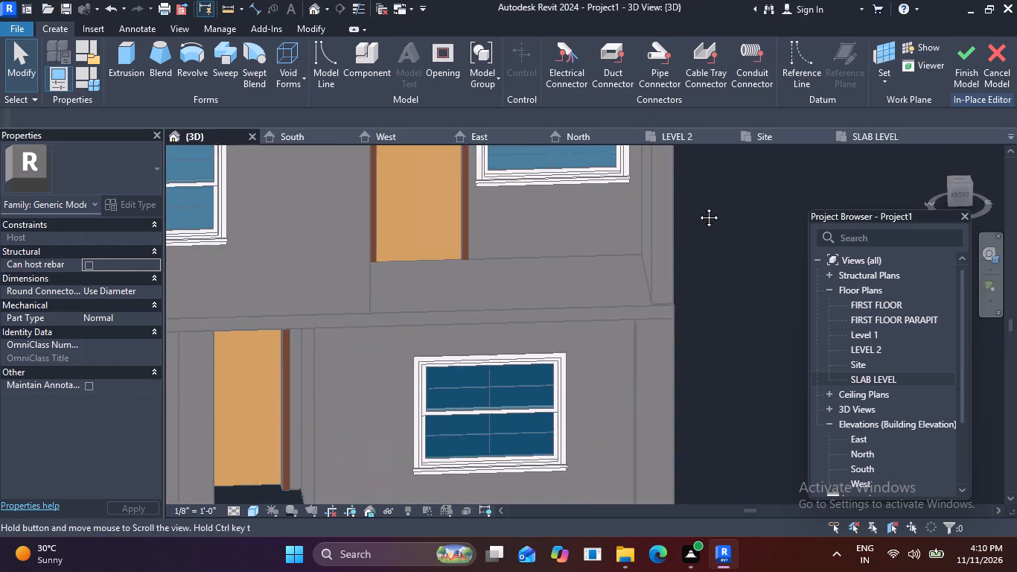
{"action": "middle_click_drag", "start_coordinate": [698, 206], "coordinate": [699, 206]}
{"action": "scroll", "coordinate": [699, 206], "scroll_direction": "up", "scroll_amount": 1}
{"action": "key", "text": "ctrl+z"}
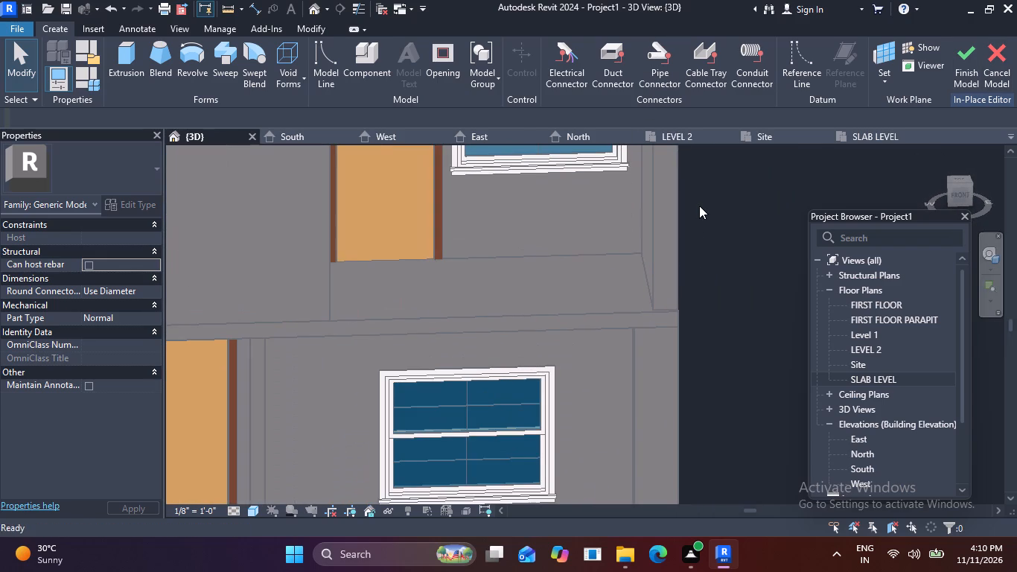
{"action": "key", "text": "ctrl+z"}
Set the 3D view's visual style to Realistic.
{"action": "scroll", "coordinate": [697, 233], "scroll_direction": "down", "scroll_amount": 2}
{"action": "middle_click_drag", "start_coordinate": [697, 233], "coordinate": [603, 198]}
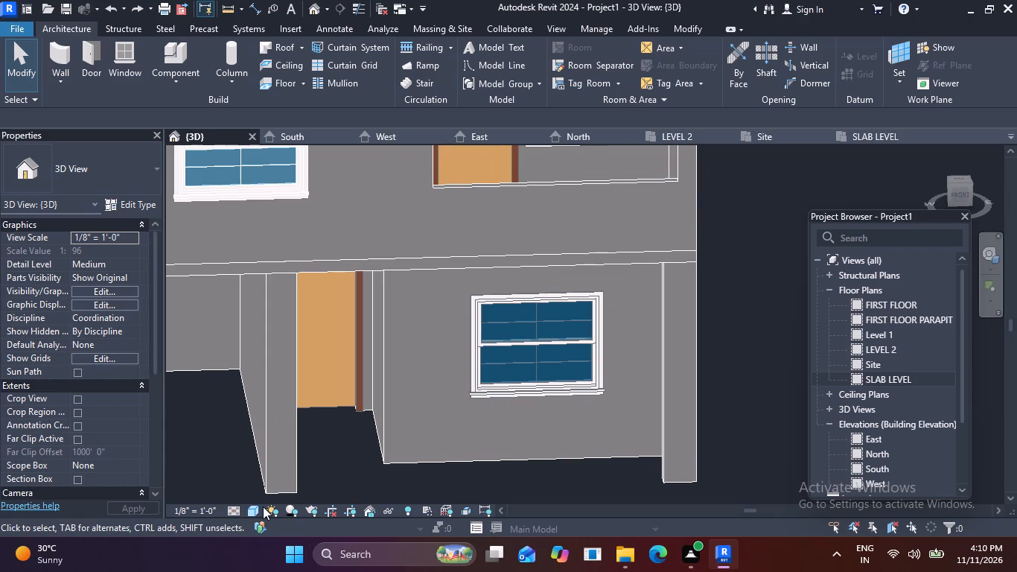
{"action": "left_click", "coordinate": [258, 509]}
{"action": "left_click", "coordinate": [302, 494]}
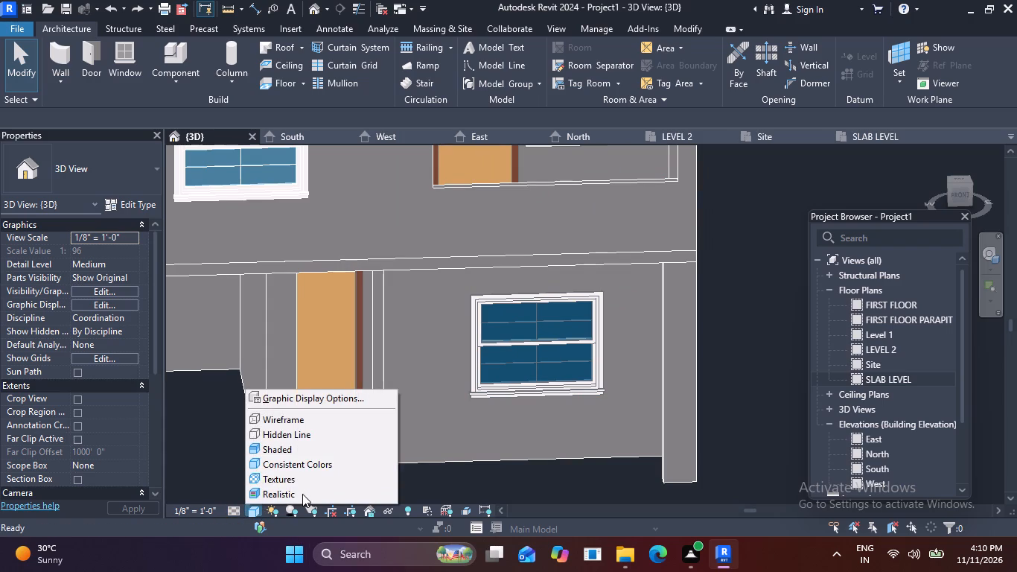
Start a new in-place model in the Generic Models category, accepting the suggested name Generic Models 1.
{"action": "scroll", "coordinate": [518, 200], "scroll_direction": "up", "scroll_amount": 3}
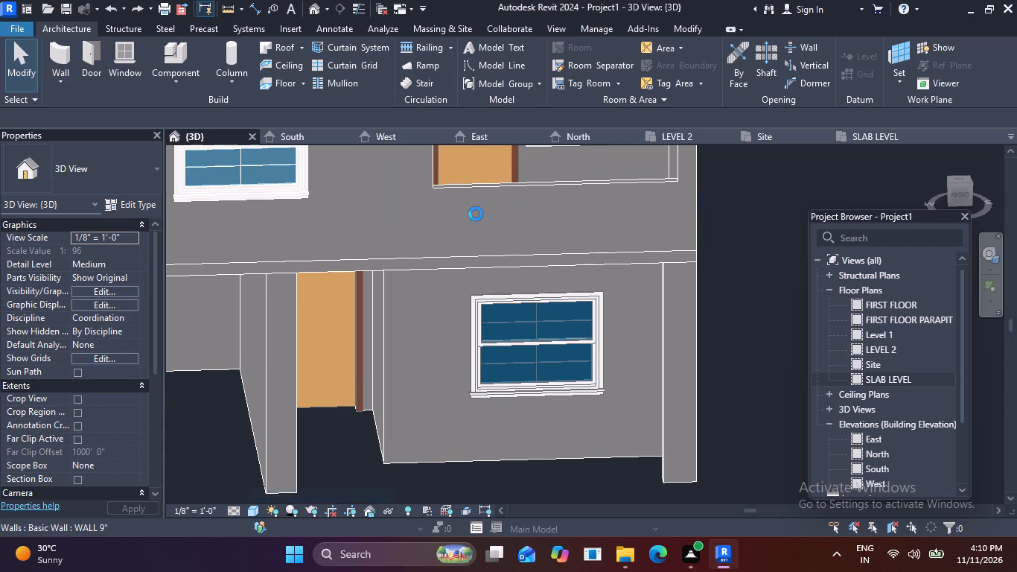
{"action": "scroll", "coordinate": [476, 214], "scroll_direction": "up", "scroll_amount": 1}
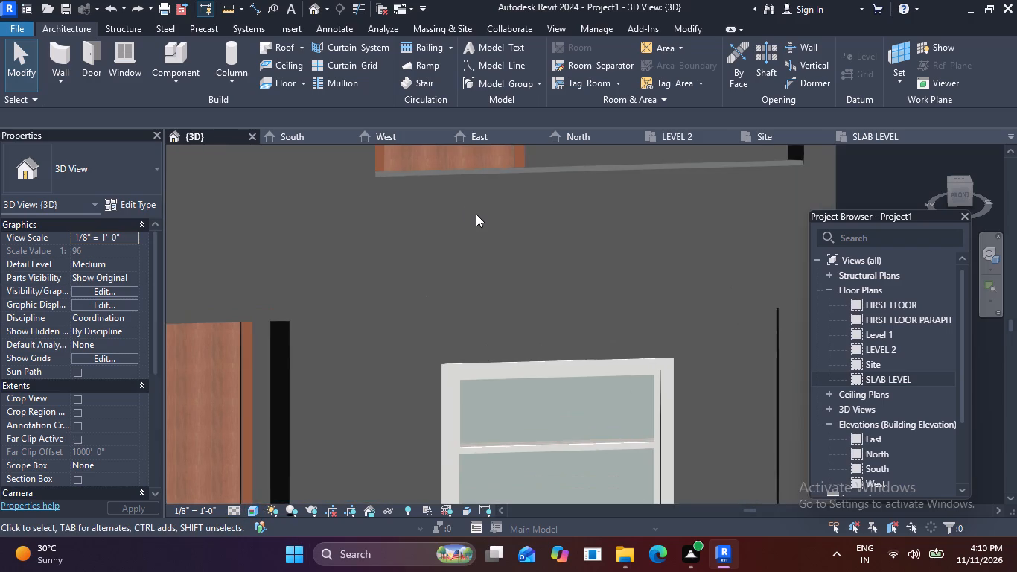
{"action": "scroll", "coordinate": [476, 214], "scroll_direction": "down", "scroll_amount": 3}
{"action": "middle_click_drag", "start_coordinate": [477, 216], "coordinate": [494, 276]}
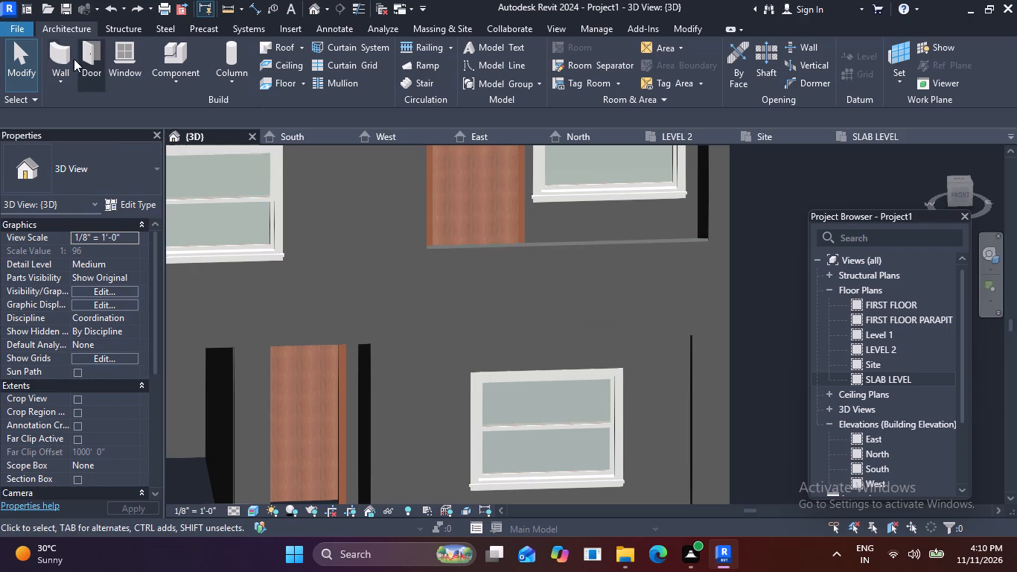
{"action": "left_click", "coordinate": [183, 81]}
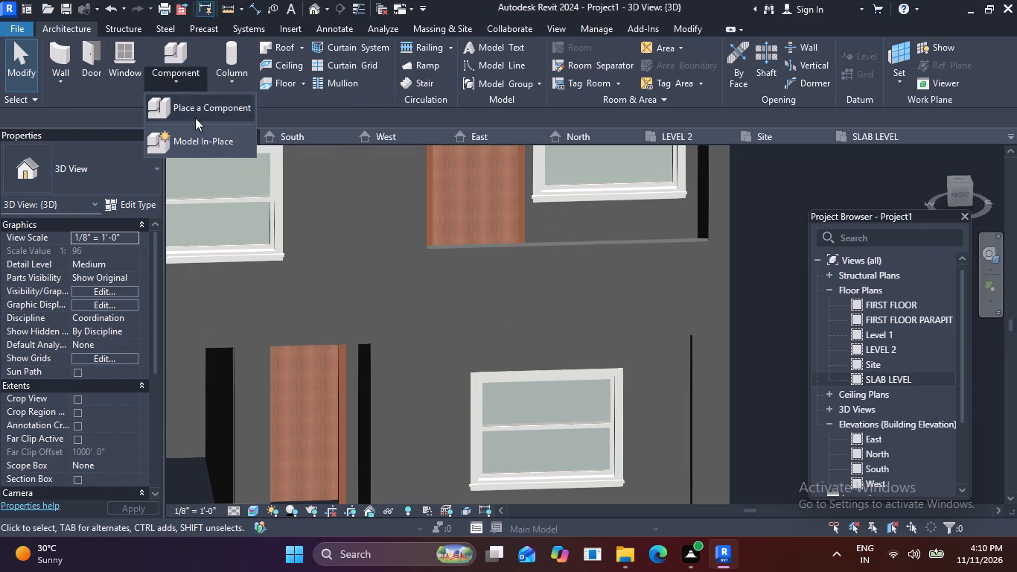
{"action": "left_click", "coordinate": [209, 142]}
{"action": "scroll", "coordinate": [461, 240], "scroll_direction": "down", "scroll_amount": 5}
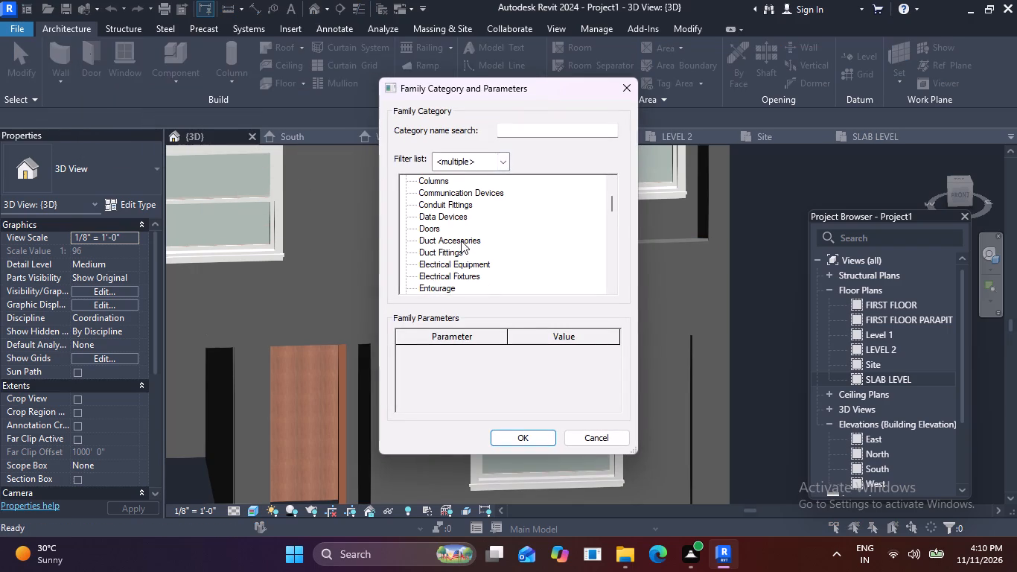
{"action": "scroll", "coordinate": [461, 241], "scroll_direction": "down", "scroll_amount": 10}
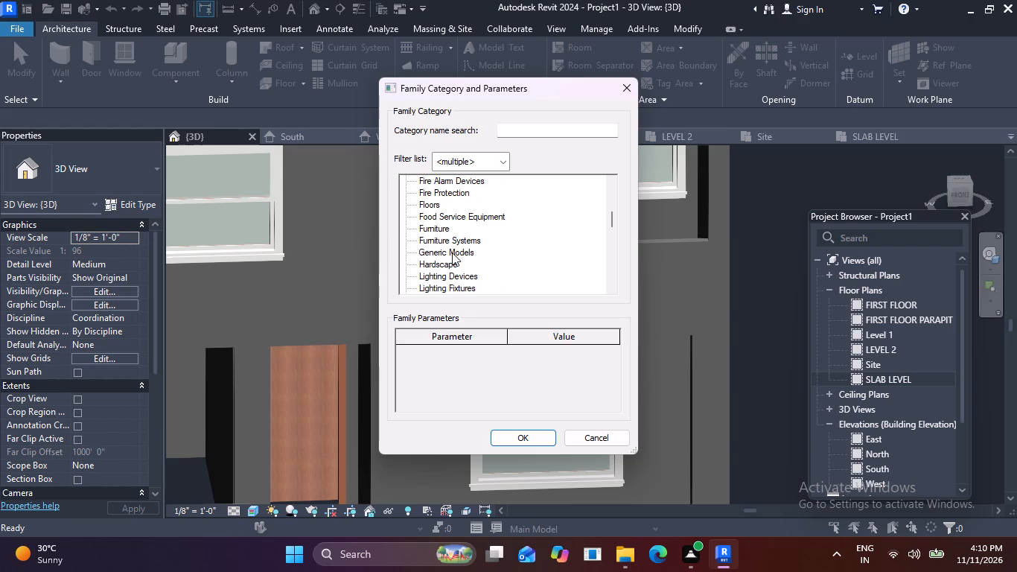
{"action": "left_click", "coordinate": [452, 252]}
{"action": "left_click", "coordinate": [523, 436]}
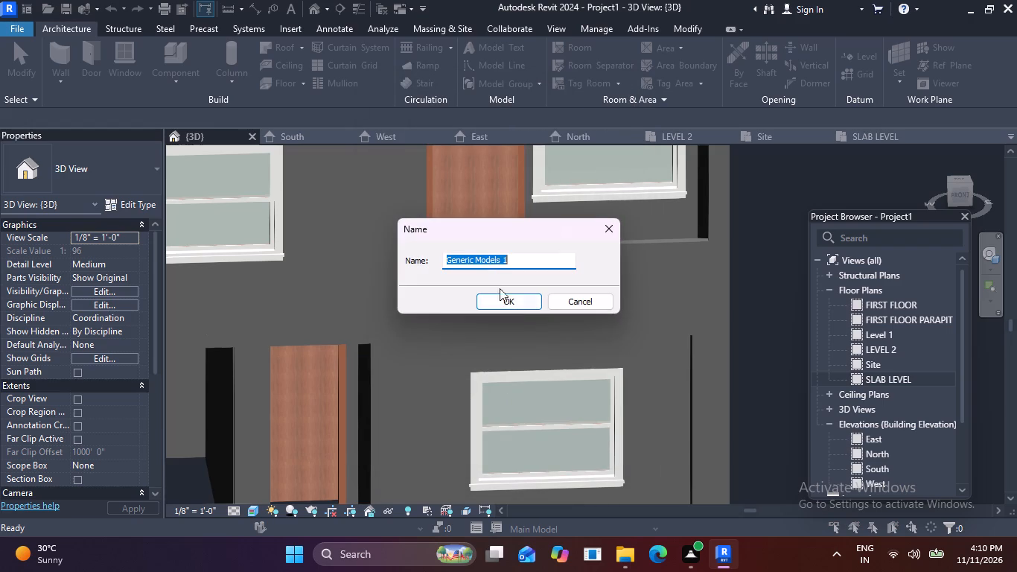
{"action": "left_click", "coordinate": [511, 304]}
Sketch an upright void extrusion rectangle about 8" wide and 1' 8" tall on the balcony parapet wall's face, near its door-side end.
{"action": "scroll", "coordinate": [448, 261], "scroll_direction": "up", "scroll_amount": 2}
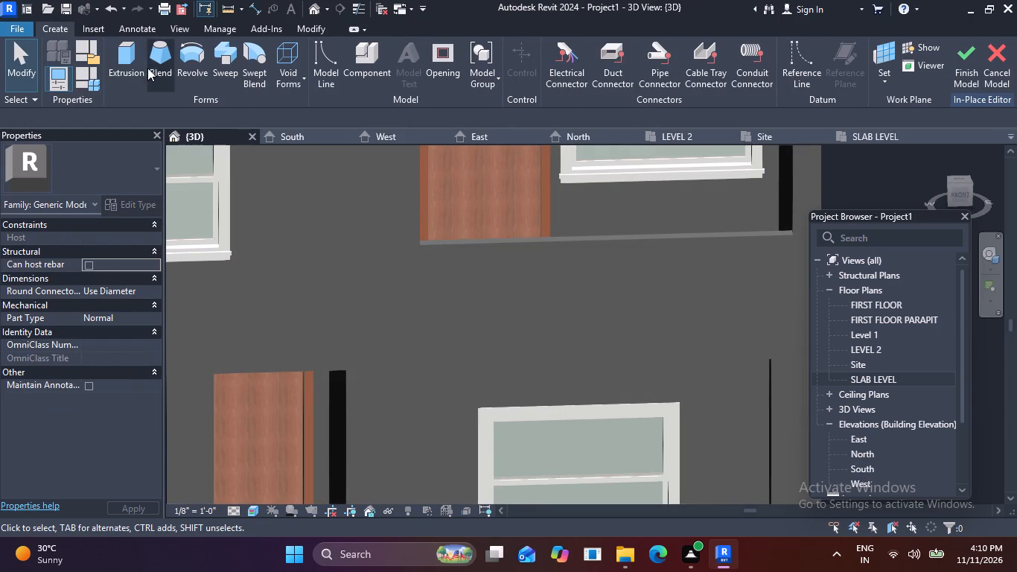
{"action": "left_click", "coordinate": [302, 77]}
{"action": "left_click", "coordinate": [316, 112]}
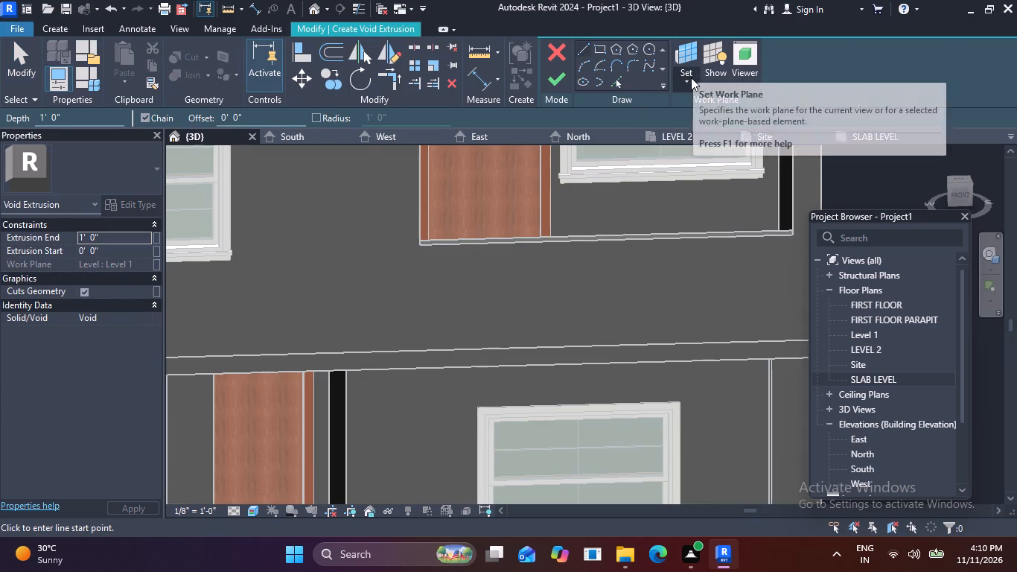
{"action": "left_click", "coordinate": [691, 77]}
{"action": "left_click", "coordinate": [691, 145]}
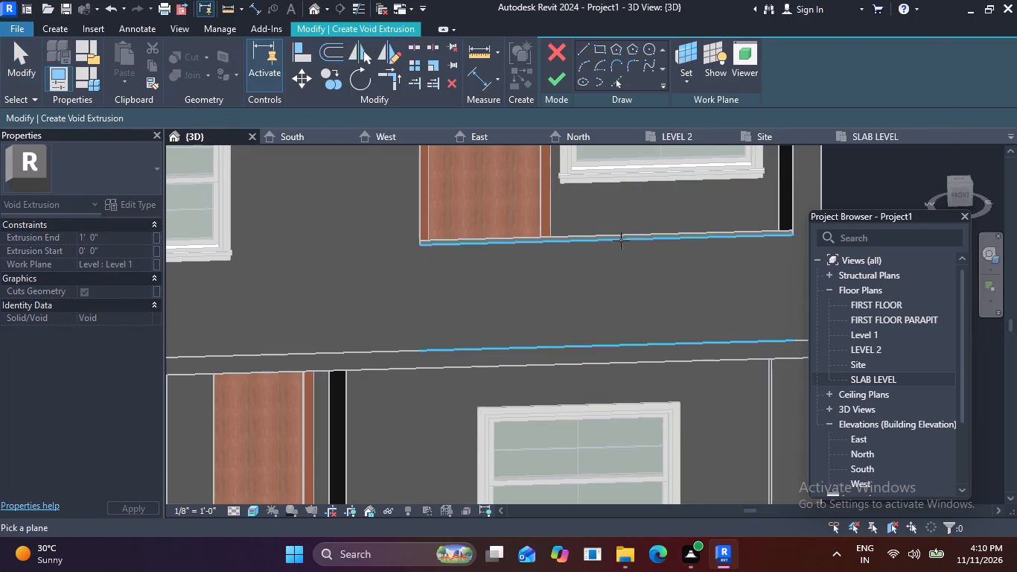
{"action": "left_click", "coordinate": [426, 253]}
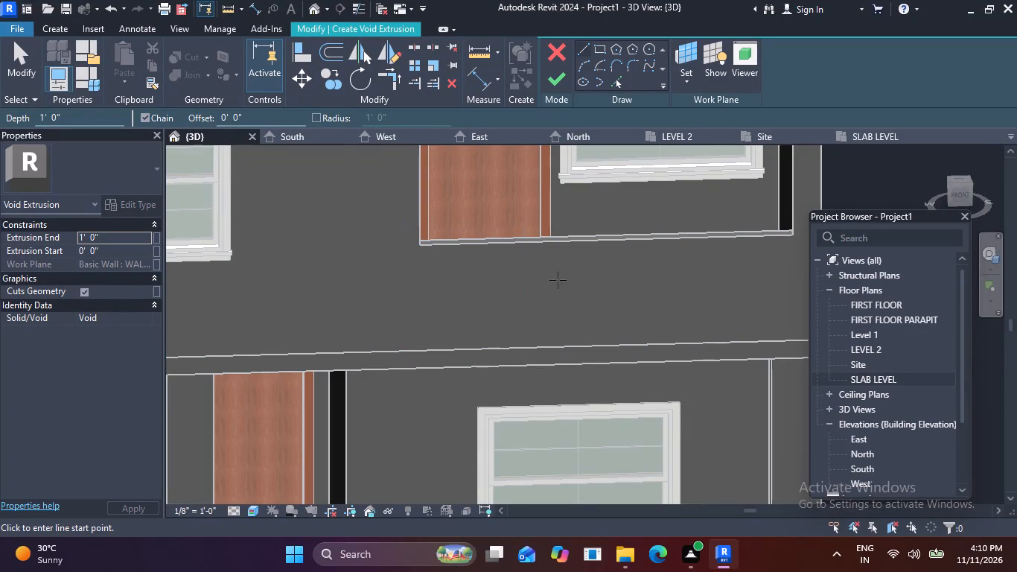
{"action": "left_click", "coordinate": [440, 261]}
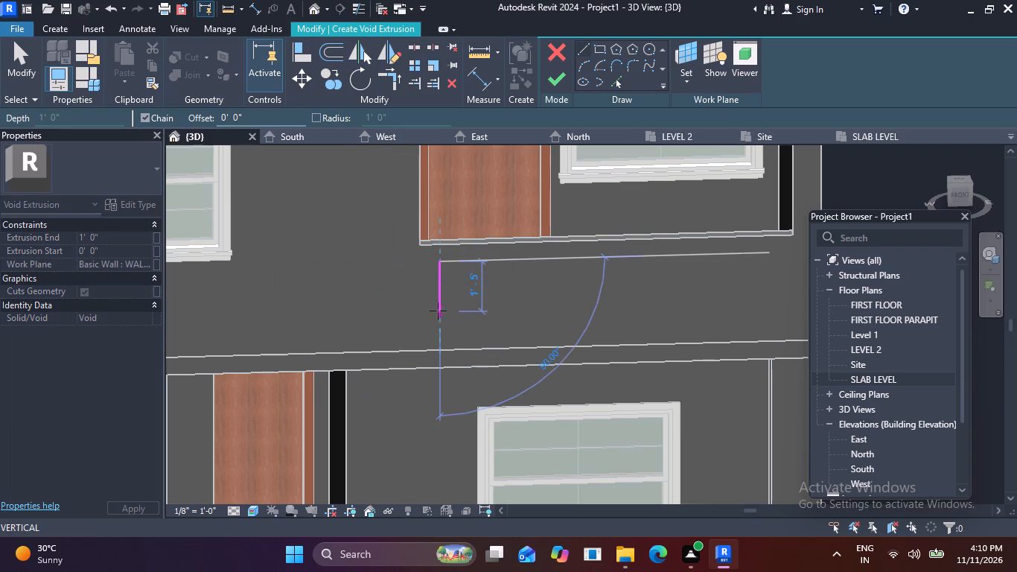
{"action": "left_click", "coordinate": [440, 319]}
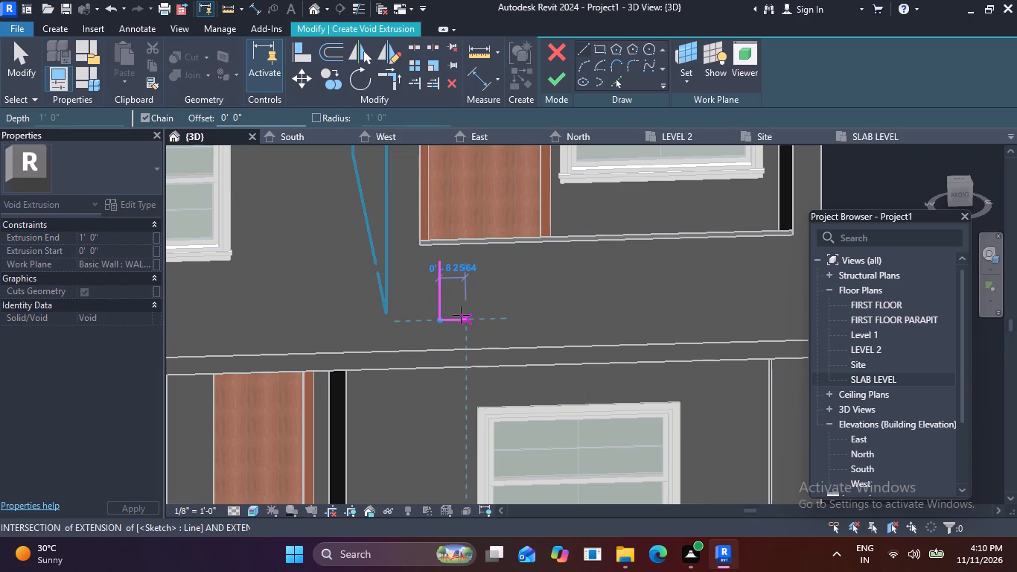
{"action": "left_click", "coordinate": [461, 315]}
{"action": "left_click", "coordinate": [465, 263]}
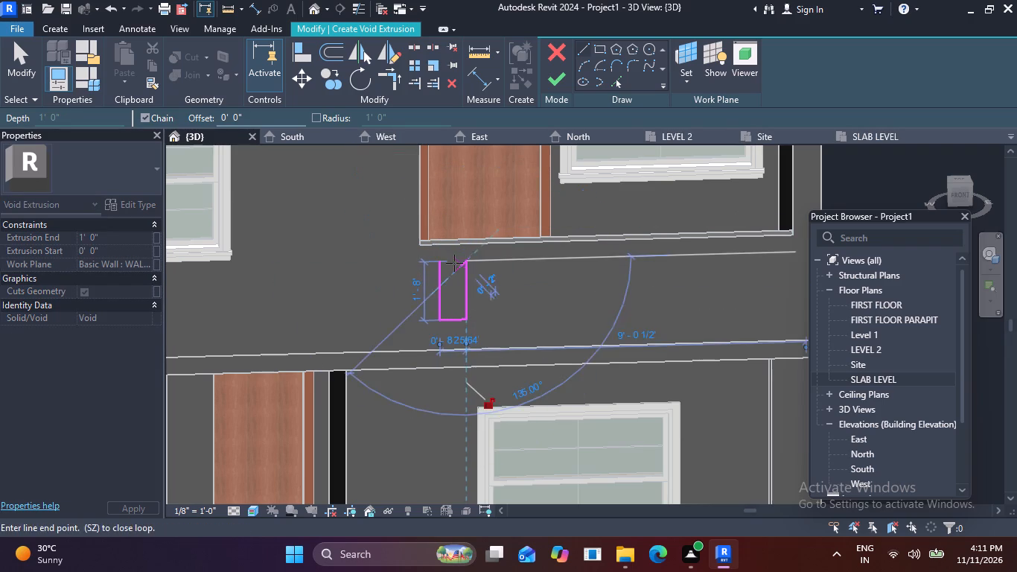
{"action": "left_click", "coordinate": [442, 263]}
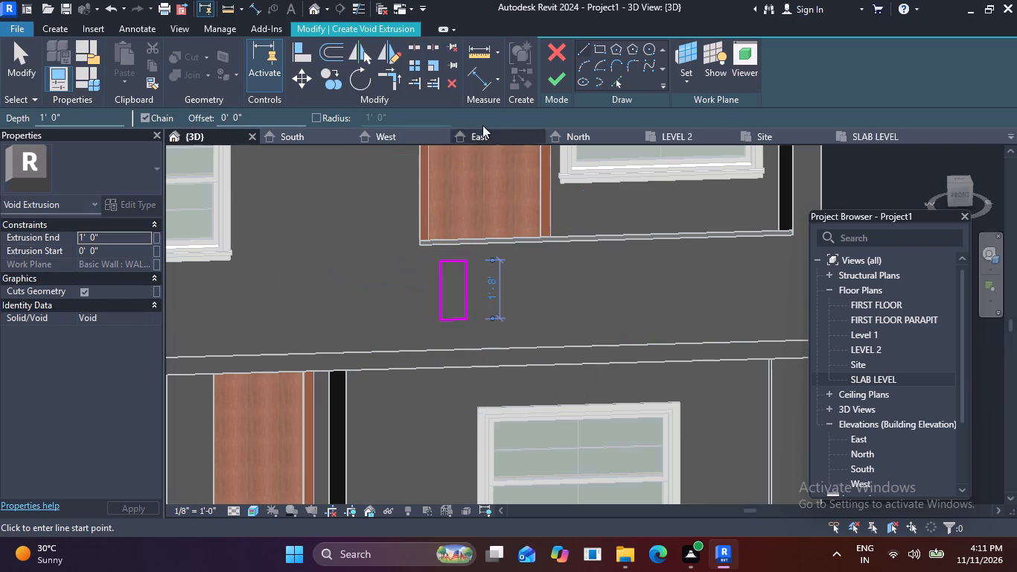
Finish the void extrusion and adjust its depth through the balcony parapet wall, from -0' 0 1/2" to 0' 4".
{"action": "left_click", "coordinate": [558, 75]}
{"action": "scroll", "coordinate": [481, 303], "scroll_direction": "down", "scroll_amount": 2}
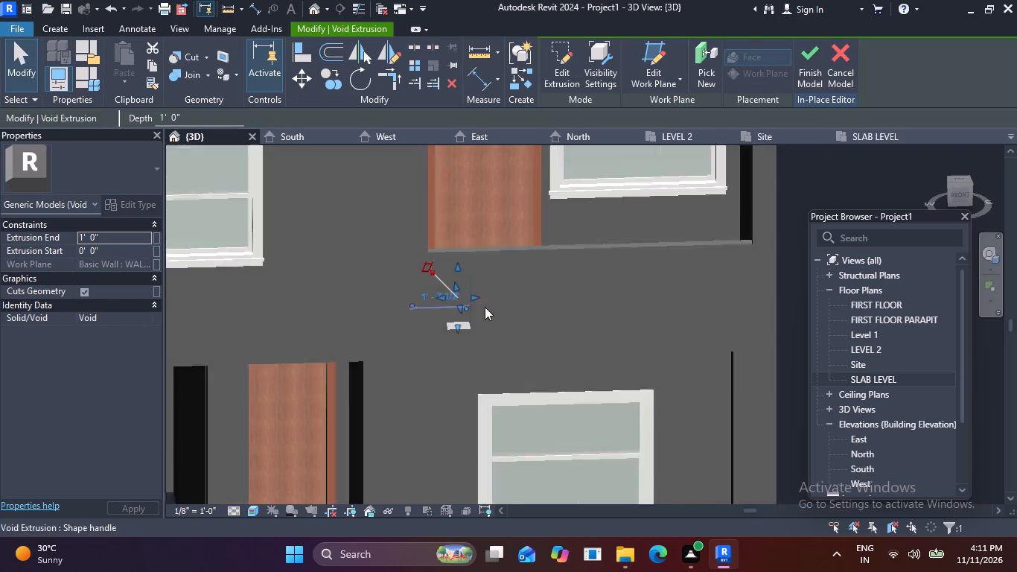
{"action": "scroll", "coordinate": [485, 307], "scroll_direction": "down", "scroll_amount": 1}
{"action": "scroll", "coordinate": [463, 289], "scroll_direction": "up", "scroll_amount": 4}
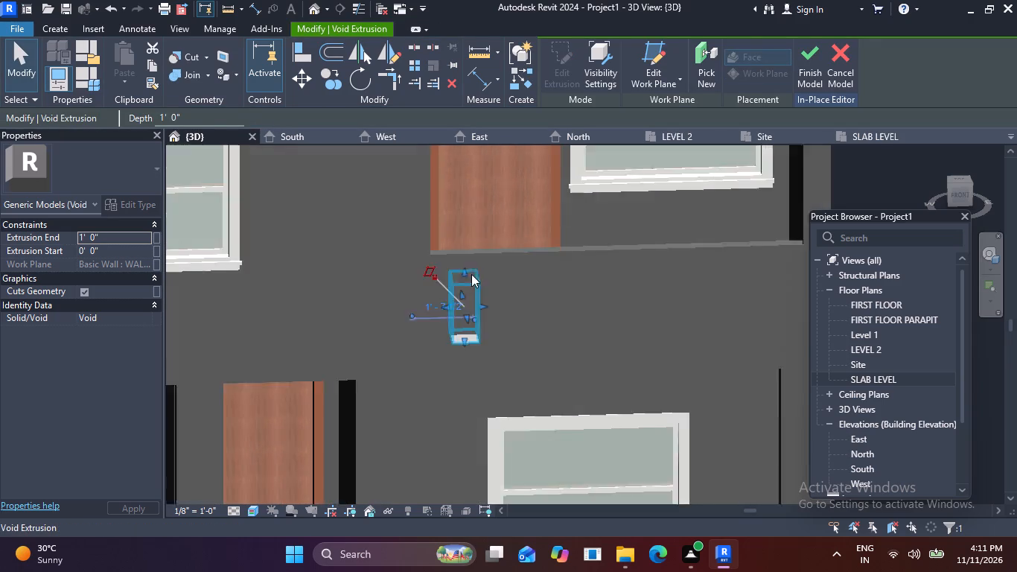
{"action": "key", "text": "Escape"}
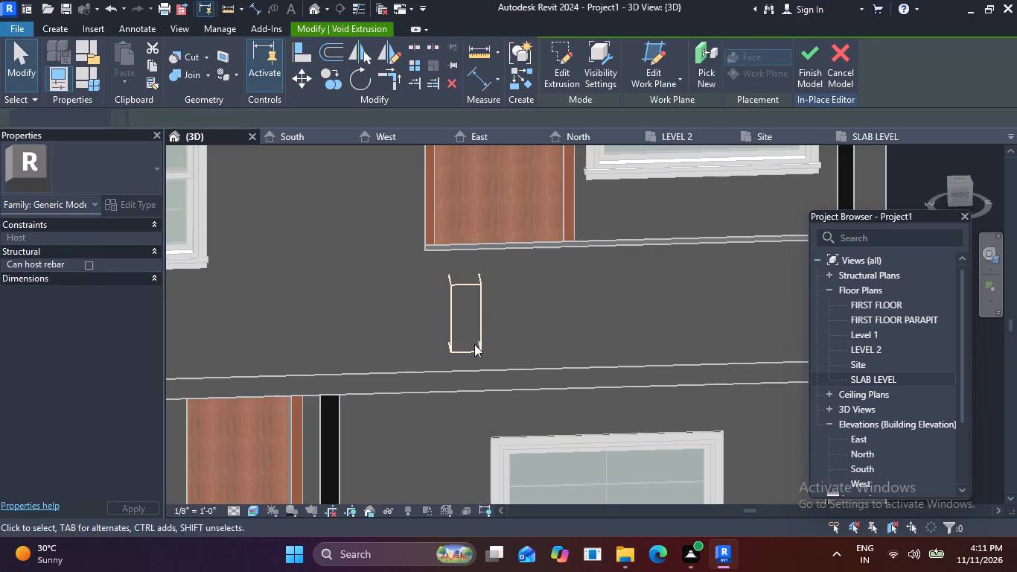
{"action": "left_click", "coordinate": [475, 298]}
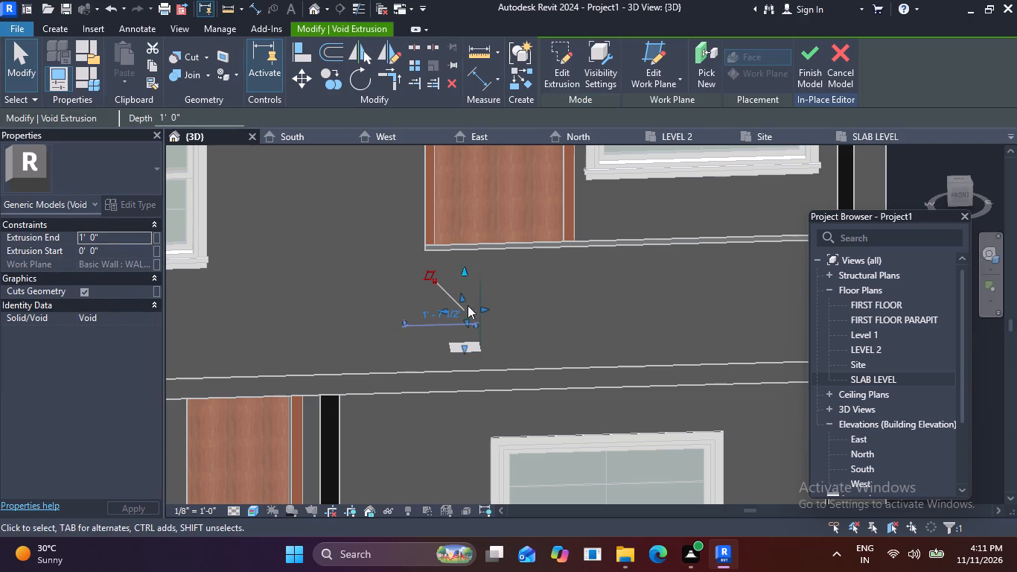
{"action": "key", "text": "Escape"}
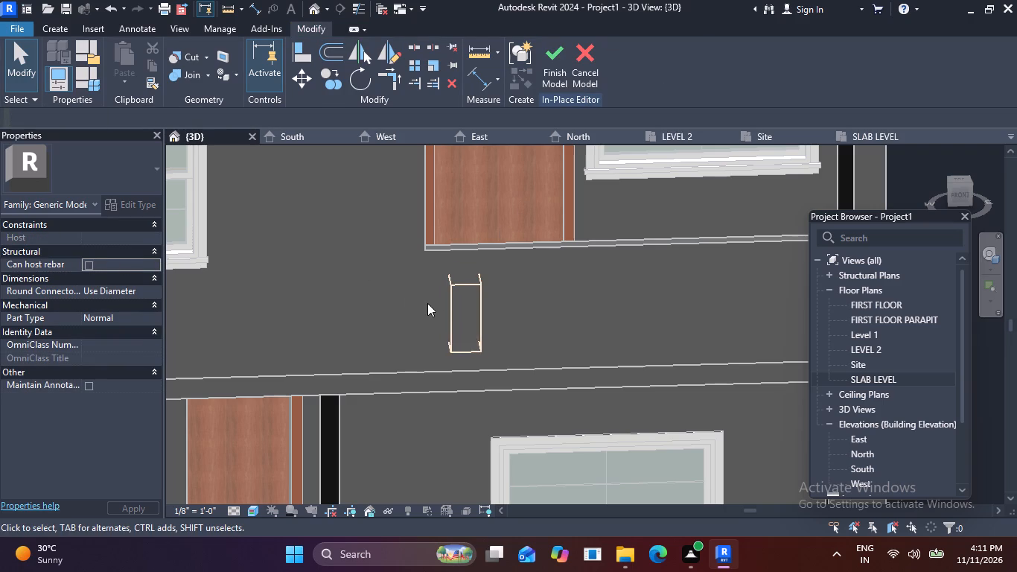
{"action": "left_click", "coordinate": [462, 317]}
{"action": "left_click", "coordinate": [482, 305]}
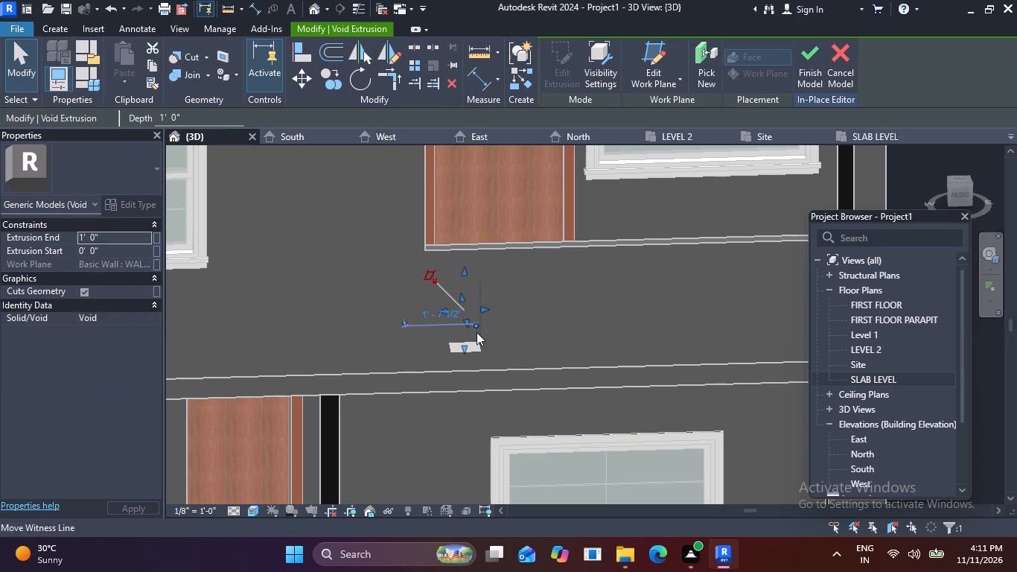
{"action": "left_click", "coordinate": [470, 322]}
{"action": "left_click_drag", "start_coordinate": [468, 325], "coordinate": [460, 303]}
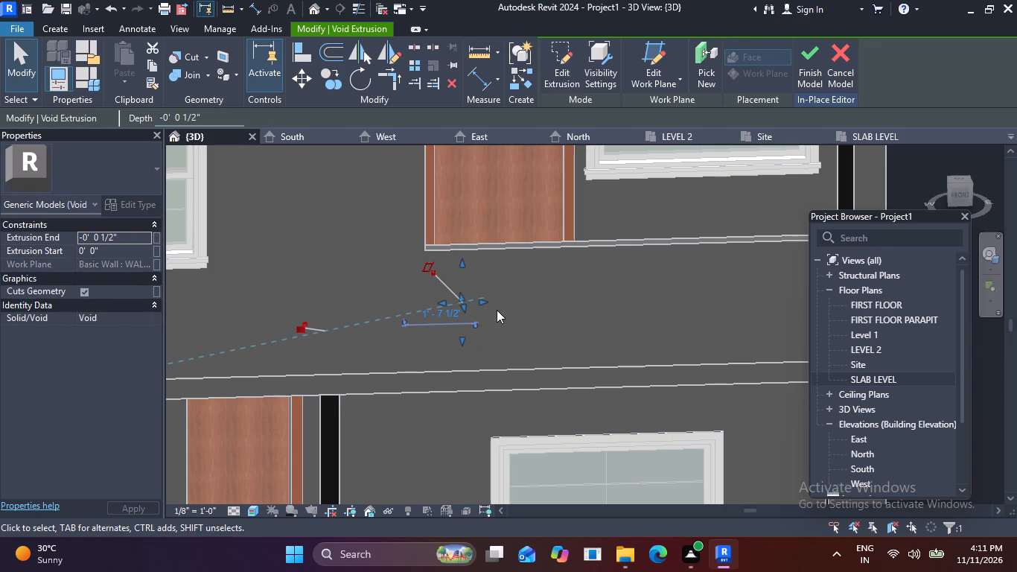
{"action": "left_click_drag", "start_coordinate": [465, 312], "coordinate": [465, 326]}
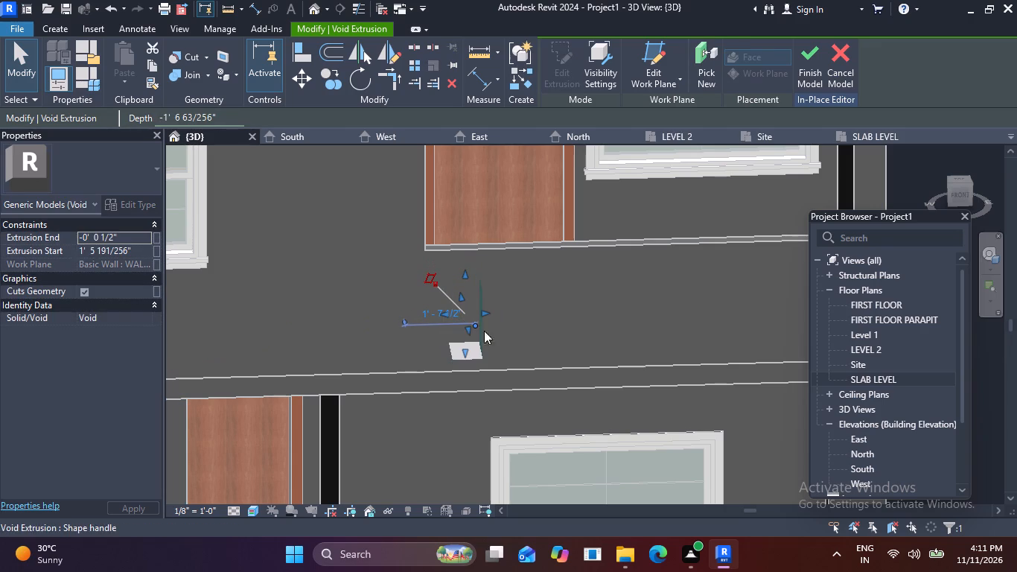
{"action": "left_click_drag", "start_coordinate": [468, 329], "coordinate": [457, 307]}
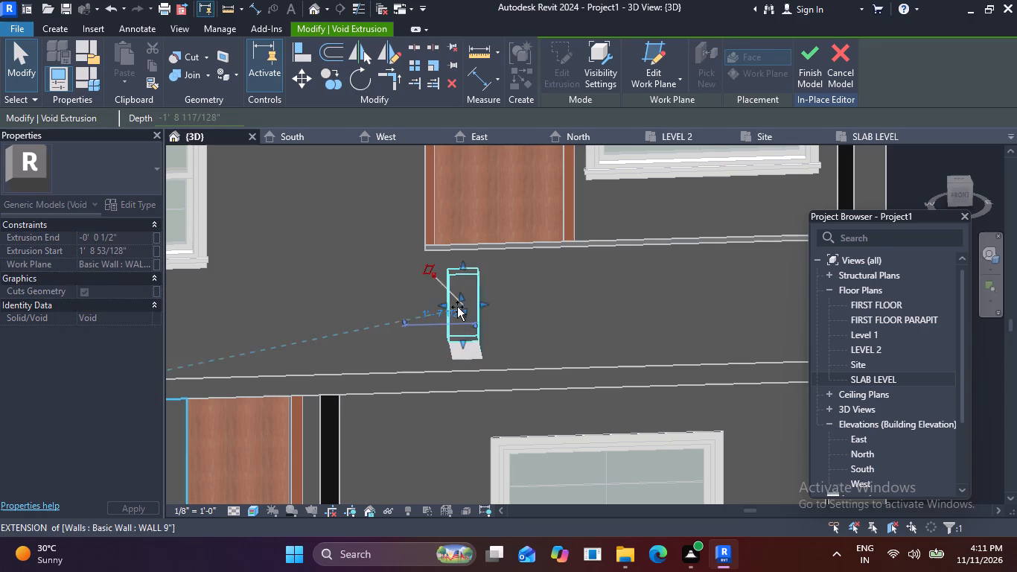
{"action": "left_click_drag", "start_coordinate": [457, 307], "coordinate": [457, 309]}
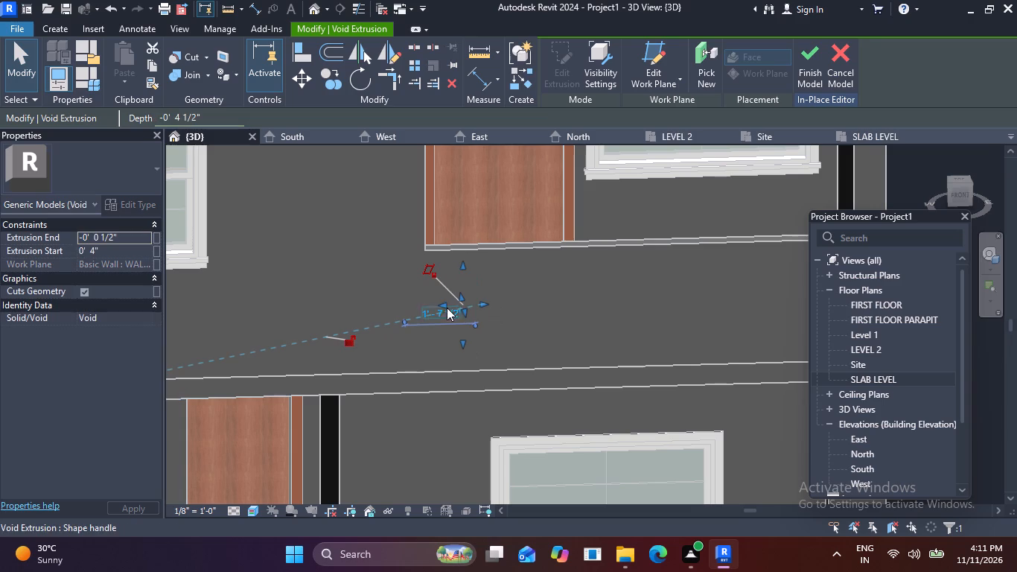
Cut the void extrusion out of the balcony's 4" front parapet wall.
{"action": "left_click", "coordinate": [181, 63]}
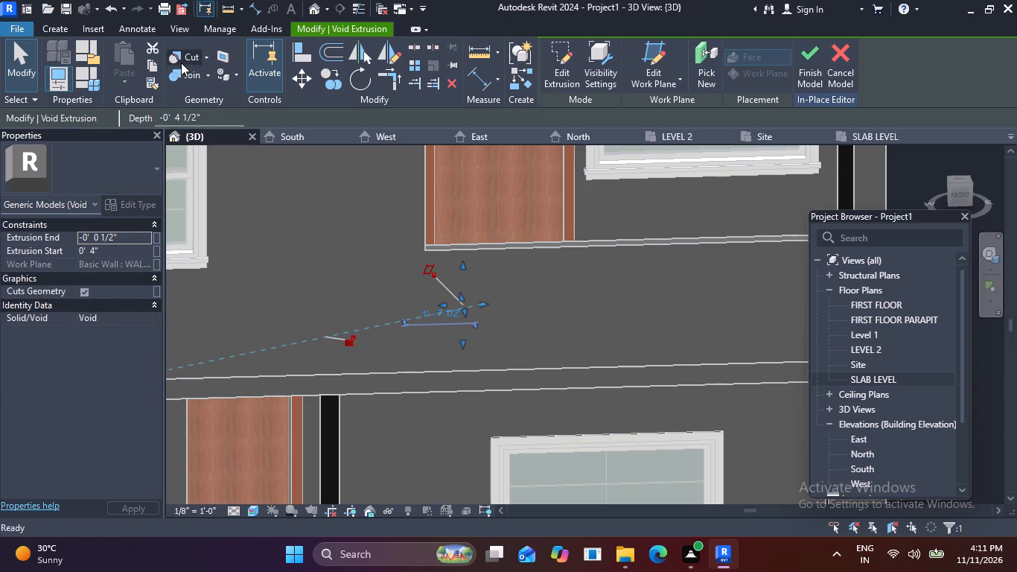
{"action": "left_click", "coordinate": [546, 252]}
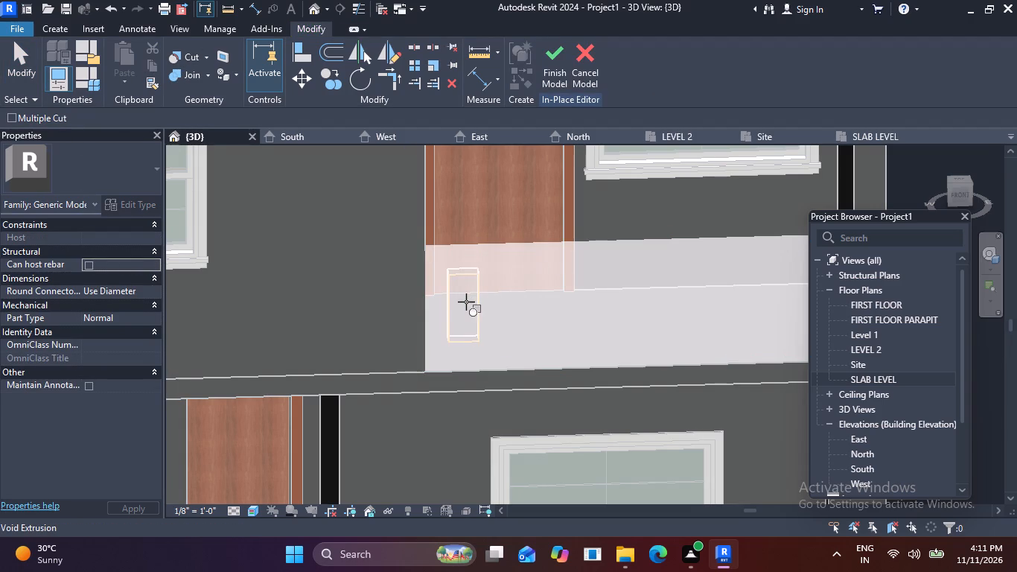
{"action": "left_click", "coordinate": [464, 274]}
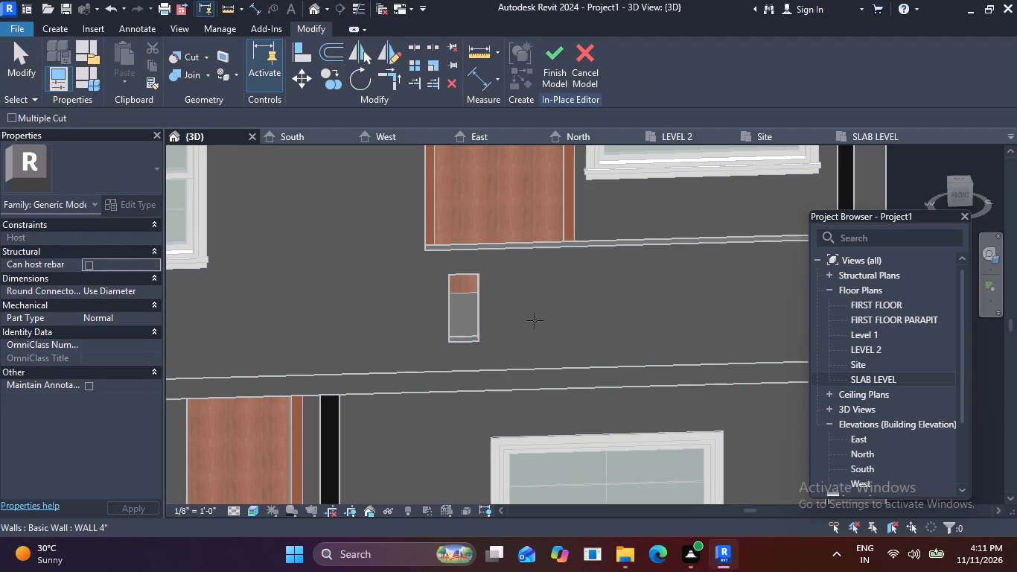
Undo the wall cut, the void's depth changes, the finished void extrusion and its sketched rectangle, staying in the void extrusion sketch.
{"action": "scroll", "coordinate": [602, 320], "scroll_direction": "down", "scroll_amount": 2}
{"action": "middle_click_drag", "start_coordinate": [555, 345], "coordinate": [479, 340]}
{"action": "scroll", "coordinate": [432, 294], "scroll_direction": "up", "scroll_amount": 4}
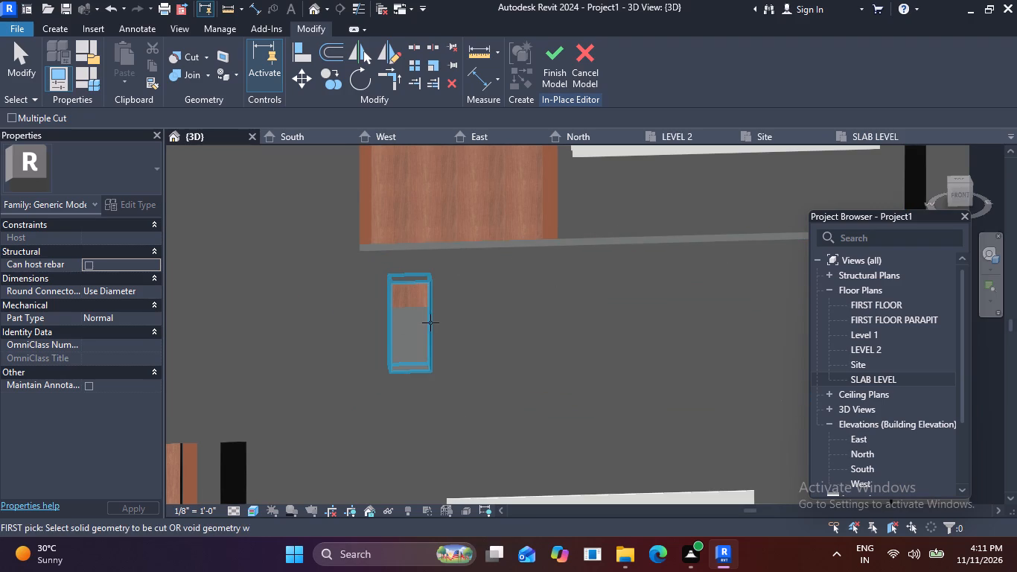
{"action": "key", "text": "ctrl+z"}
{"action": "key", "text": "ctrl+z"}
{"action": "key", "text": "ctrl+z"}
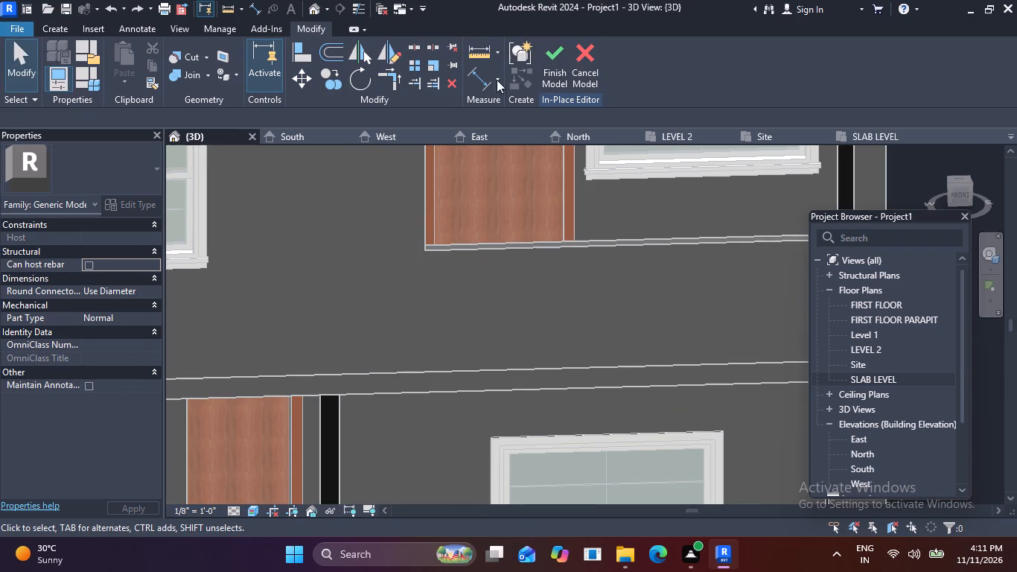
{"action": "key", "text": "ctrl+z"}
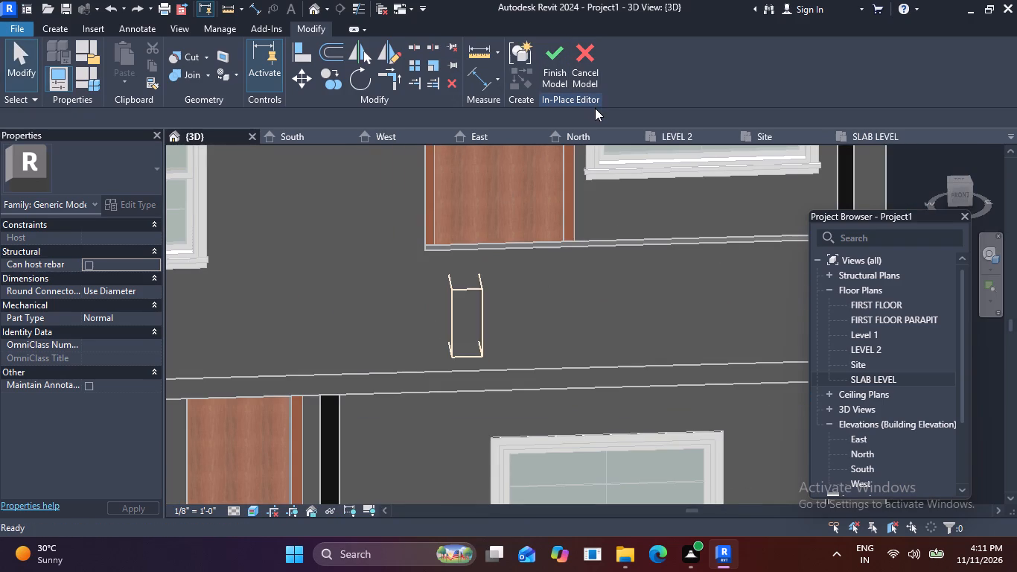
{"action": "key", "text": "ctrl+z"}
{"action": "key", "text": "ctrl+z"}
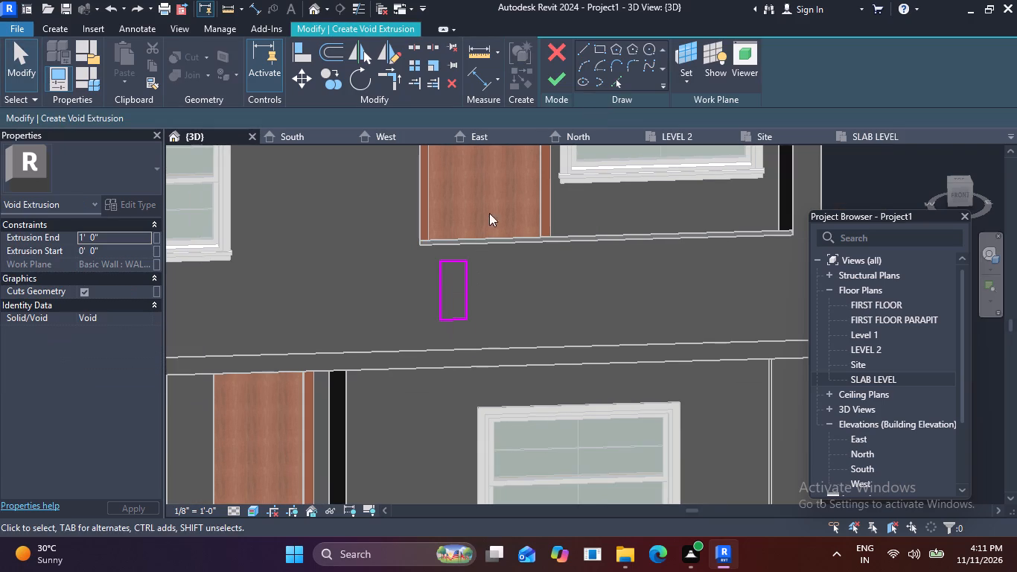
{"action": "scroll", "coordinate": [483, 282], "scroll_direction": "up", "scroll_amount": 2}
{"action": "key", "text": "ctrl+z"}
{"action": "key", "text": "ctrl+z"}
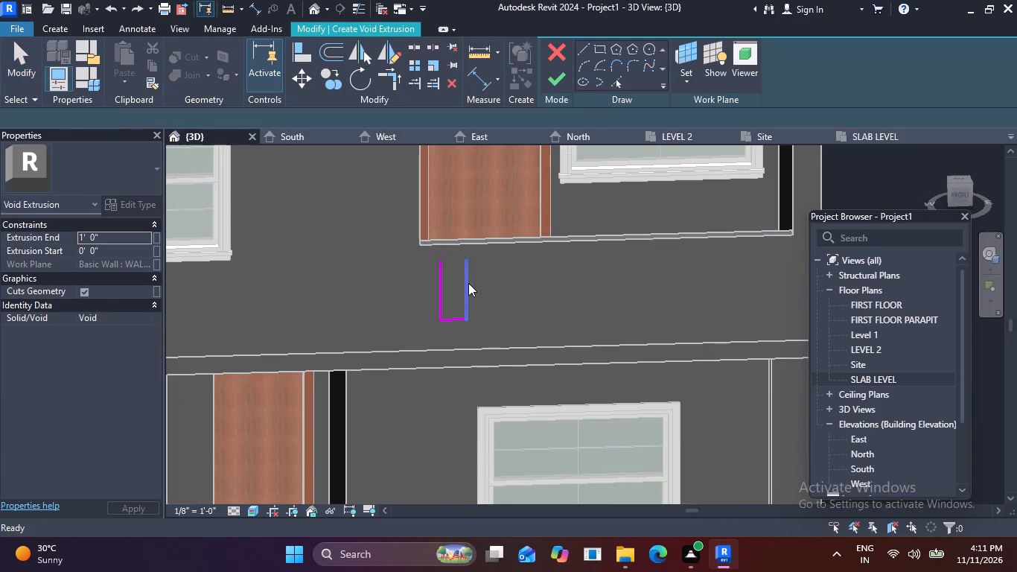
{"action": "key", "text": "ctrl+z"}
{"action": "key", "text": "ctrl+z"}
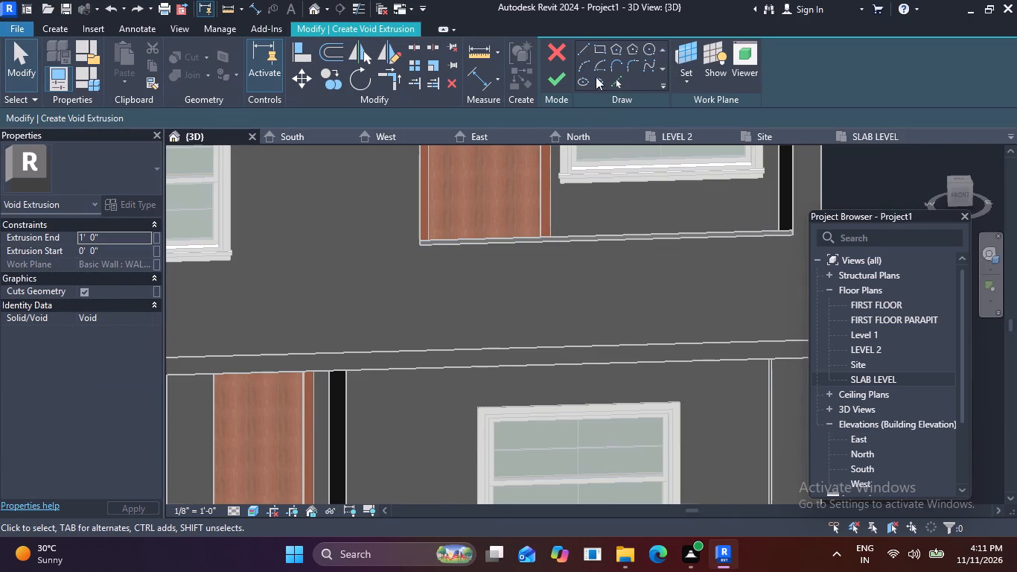
Sketch a narrow upright void rectangle about 2' 2" tall on the balcony parapet wall's face, near its door-side end.
{"action": "left_click", "coordinate": [594, 50]}
{"action": "scroll", "coordinate": [441, 289], "scroll_direction": "up", "scroll_amount": 4}
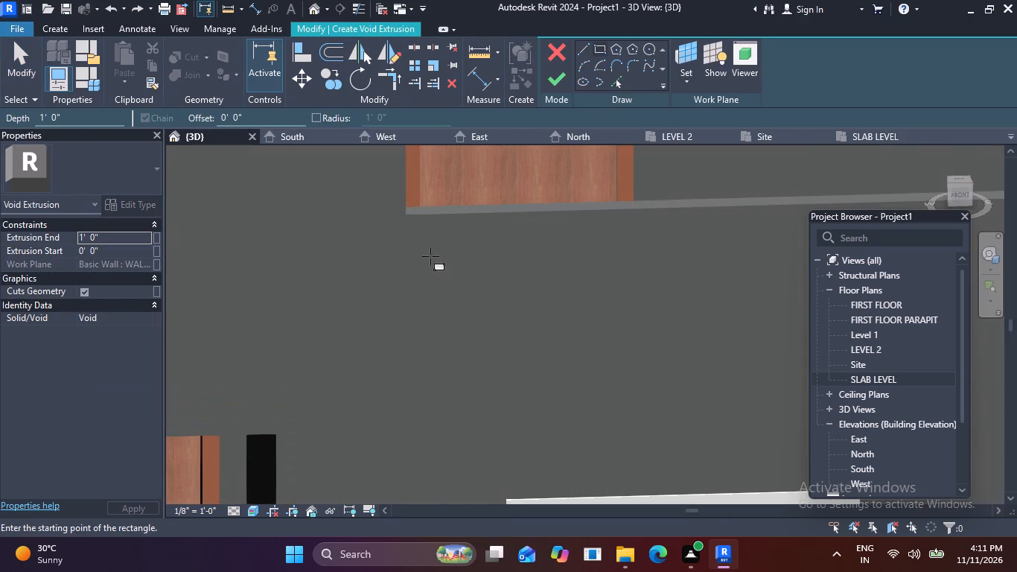
{"action": "left_click", "coordinate": [428, 247]}
{"action": "scroll", "coordinate": [462, 346], "scroll_direction": "down", "scroll_amount": 2}
{"action": "middle_click_drag", "start_coordinate": [465, 363], "coordinate": [456, 285]}
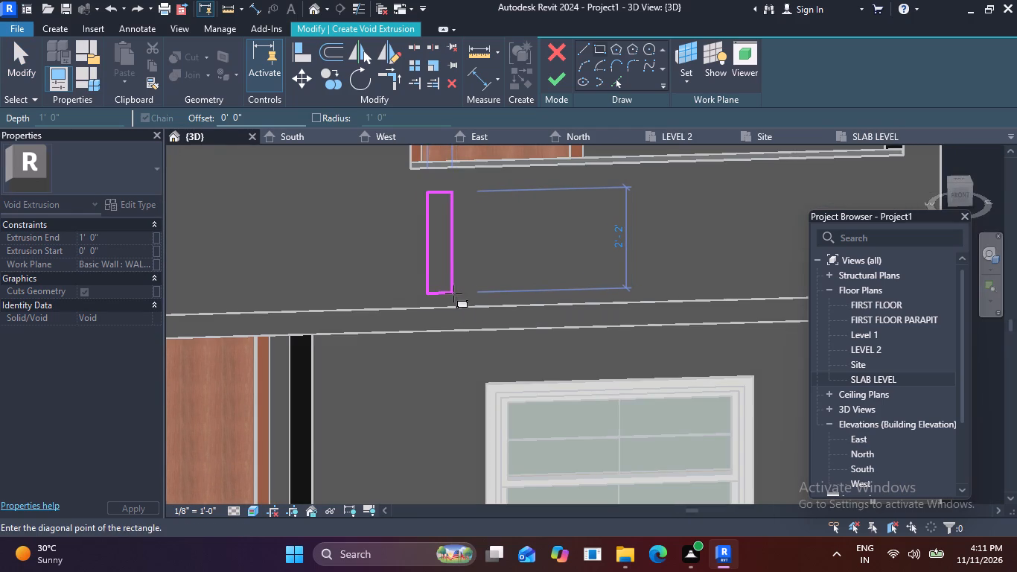
{"action": "left_click", "coordinate": [451, 291]}
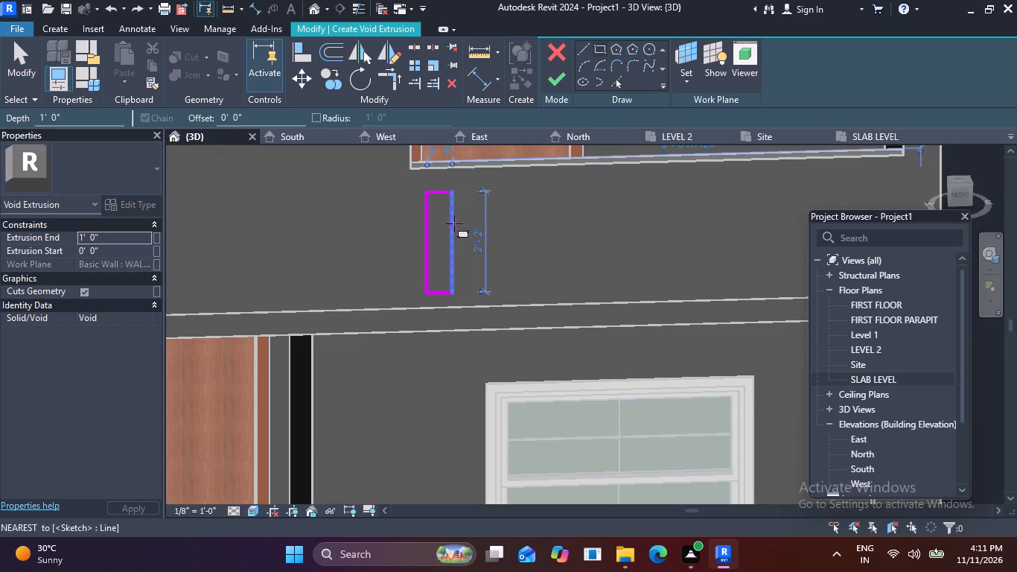
{"action": "key", "text": "Escape"}
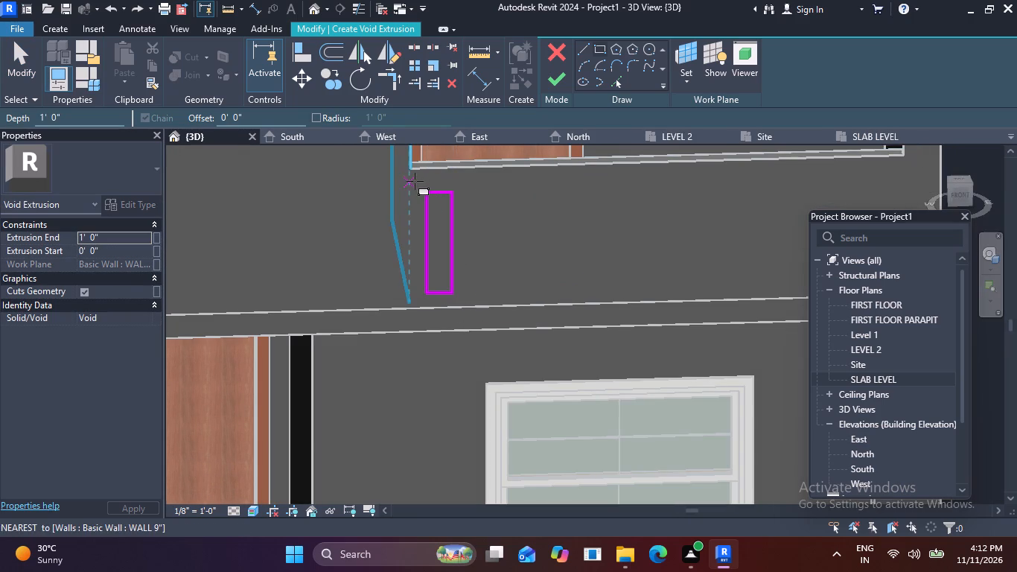
{"action": "key", "text": "Escape"}
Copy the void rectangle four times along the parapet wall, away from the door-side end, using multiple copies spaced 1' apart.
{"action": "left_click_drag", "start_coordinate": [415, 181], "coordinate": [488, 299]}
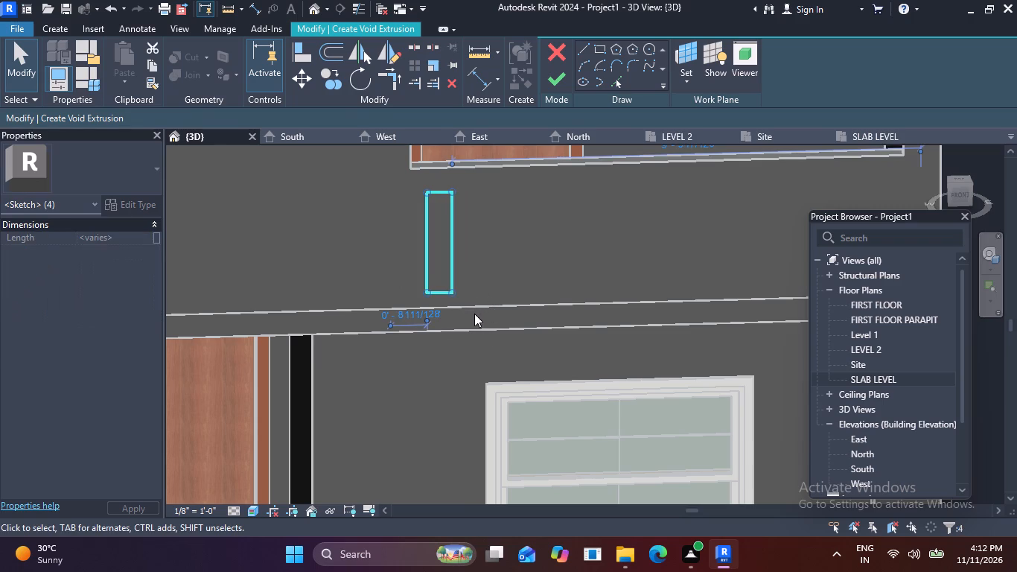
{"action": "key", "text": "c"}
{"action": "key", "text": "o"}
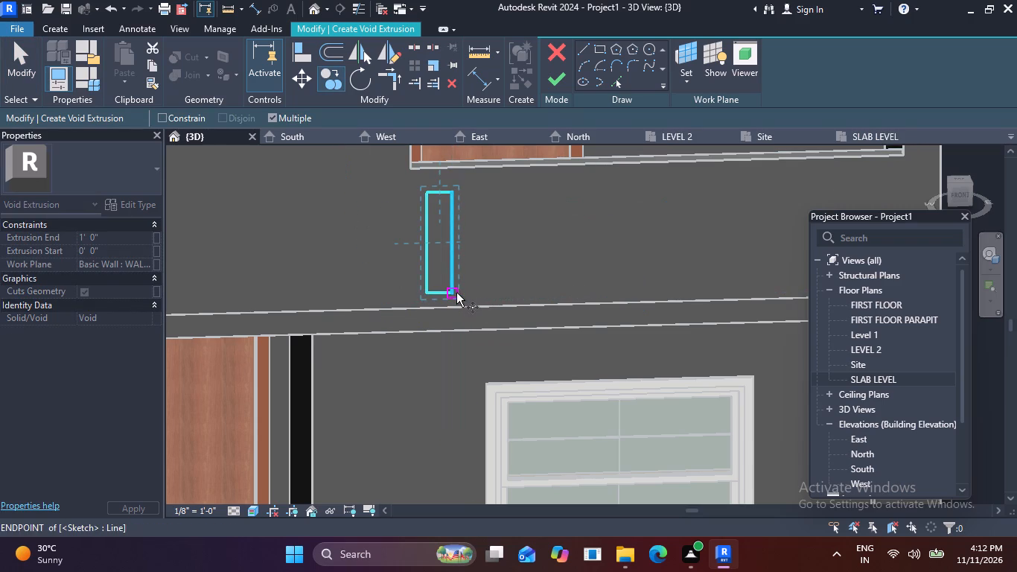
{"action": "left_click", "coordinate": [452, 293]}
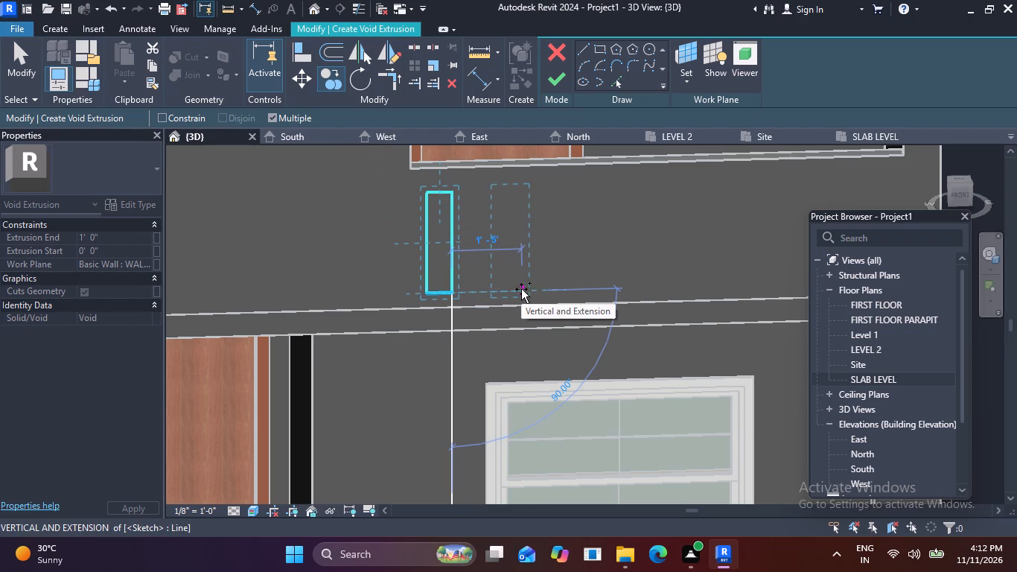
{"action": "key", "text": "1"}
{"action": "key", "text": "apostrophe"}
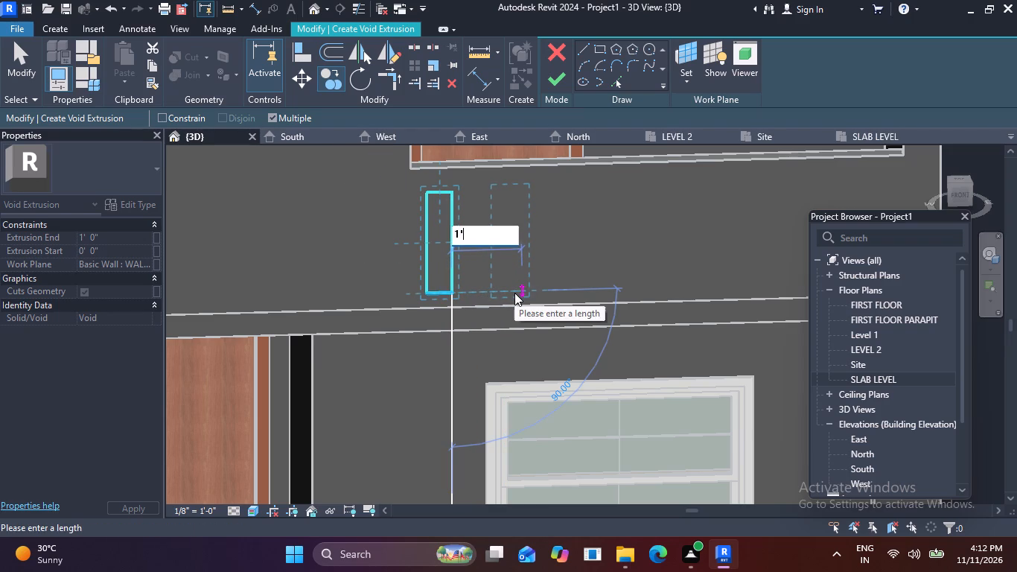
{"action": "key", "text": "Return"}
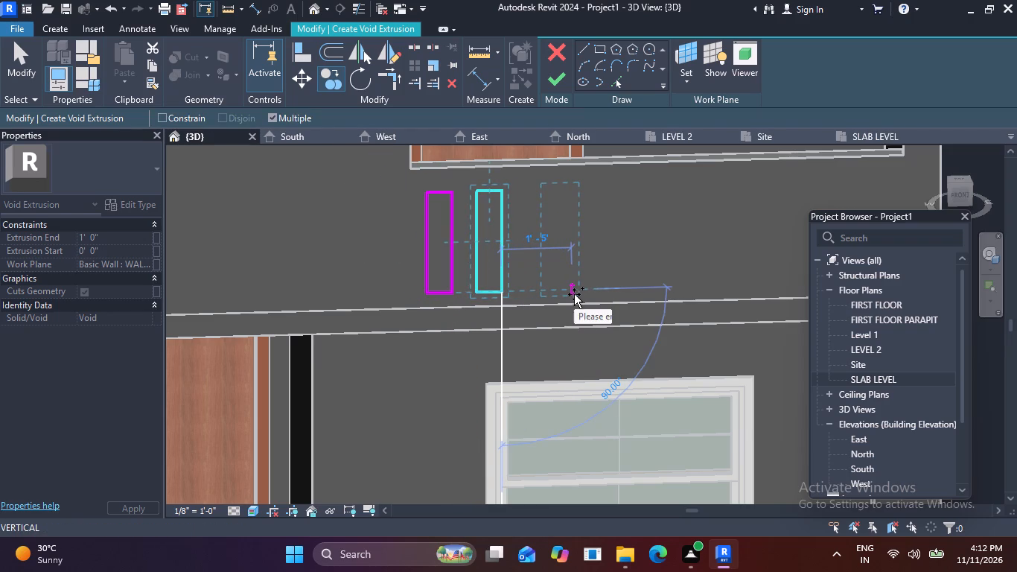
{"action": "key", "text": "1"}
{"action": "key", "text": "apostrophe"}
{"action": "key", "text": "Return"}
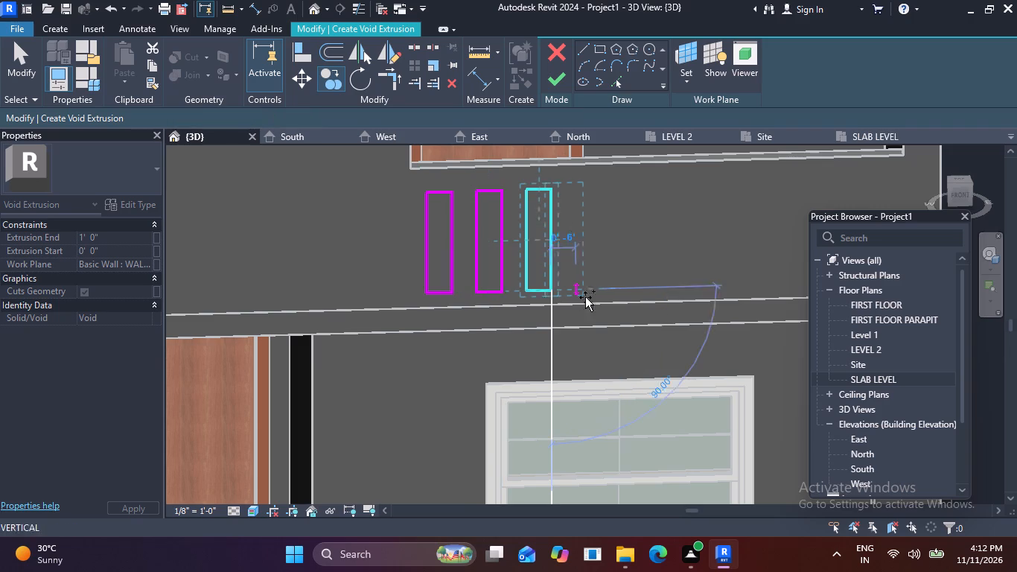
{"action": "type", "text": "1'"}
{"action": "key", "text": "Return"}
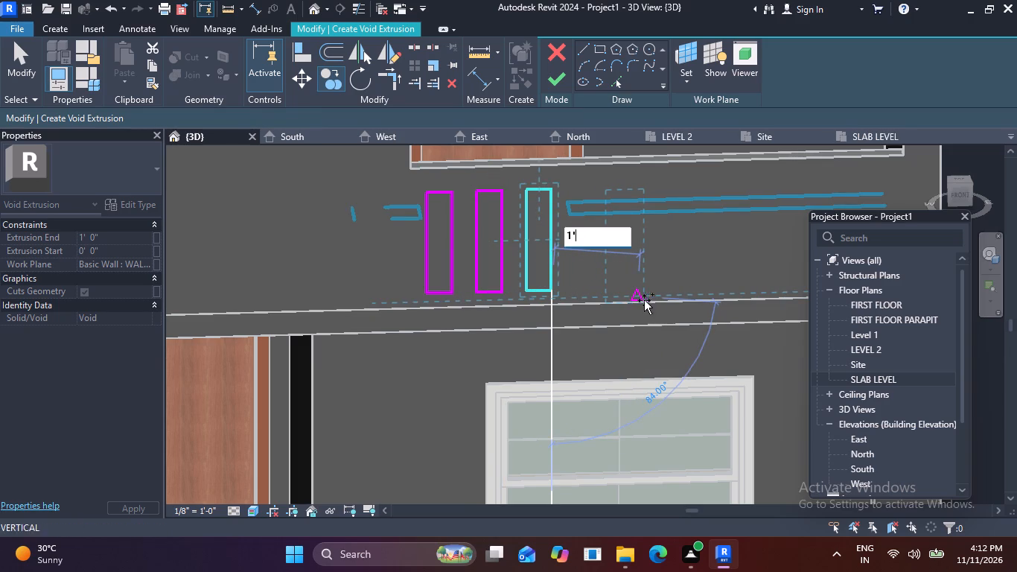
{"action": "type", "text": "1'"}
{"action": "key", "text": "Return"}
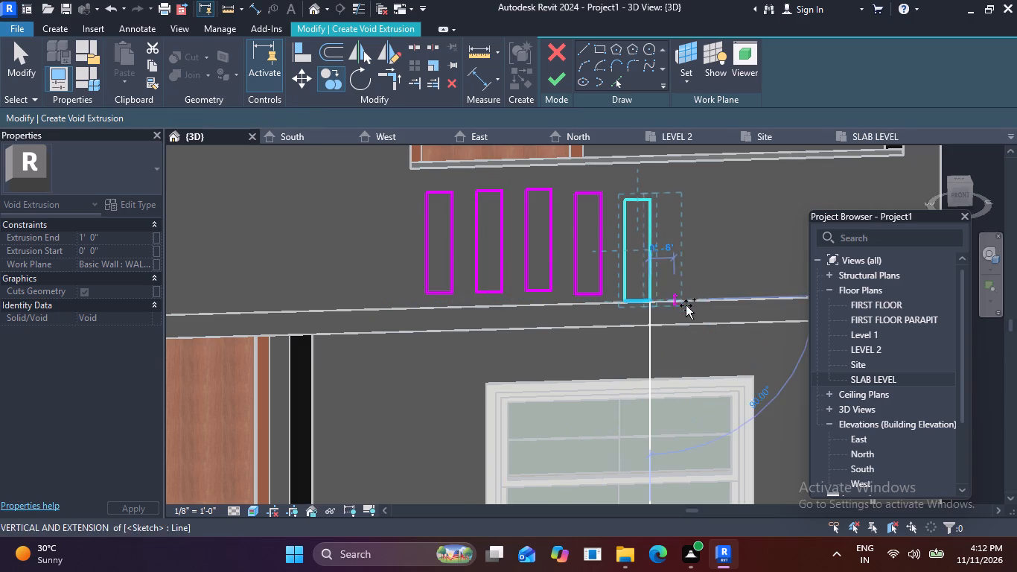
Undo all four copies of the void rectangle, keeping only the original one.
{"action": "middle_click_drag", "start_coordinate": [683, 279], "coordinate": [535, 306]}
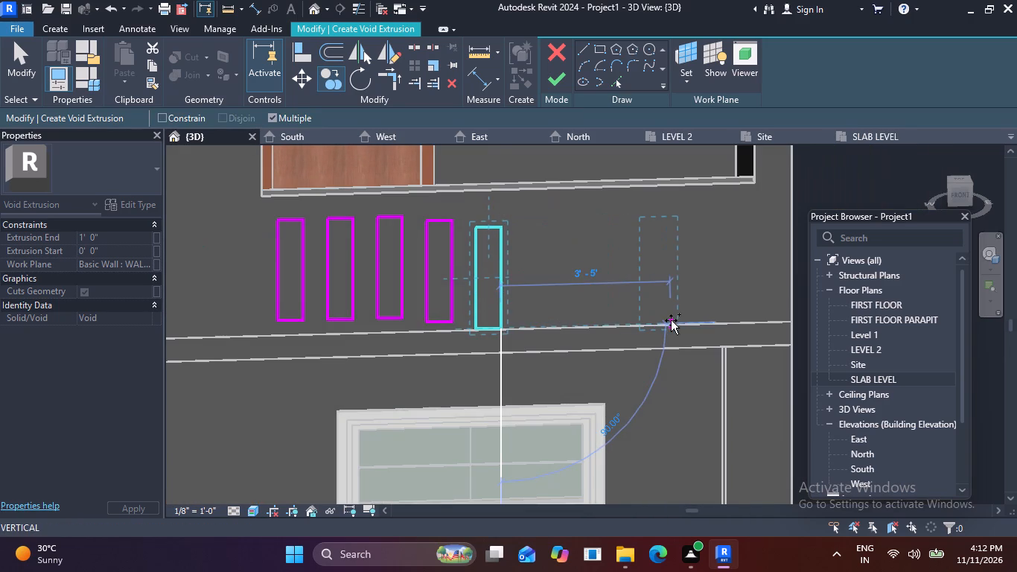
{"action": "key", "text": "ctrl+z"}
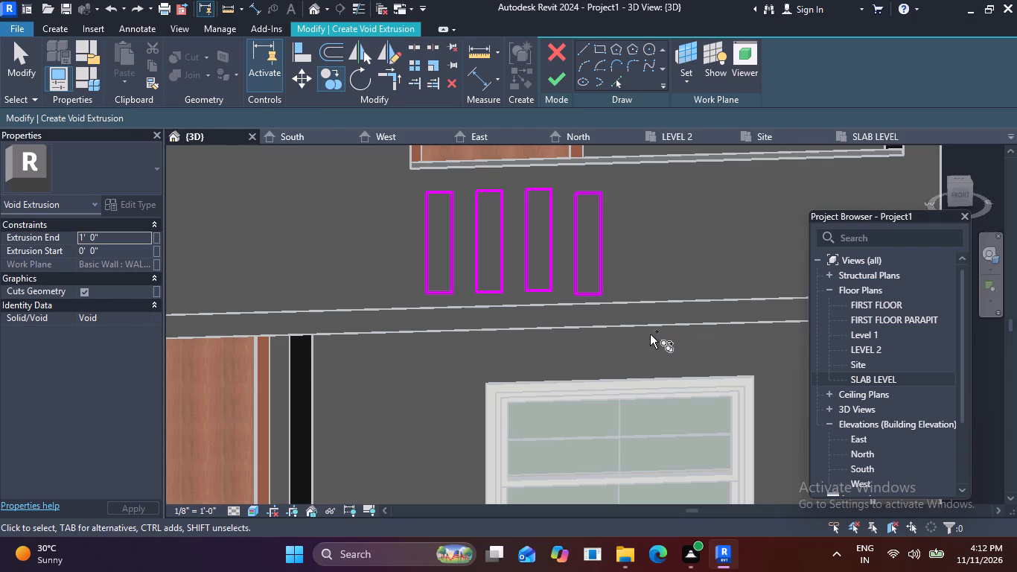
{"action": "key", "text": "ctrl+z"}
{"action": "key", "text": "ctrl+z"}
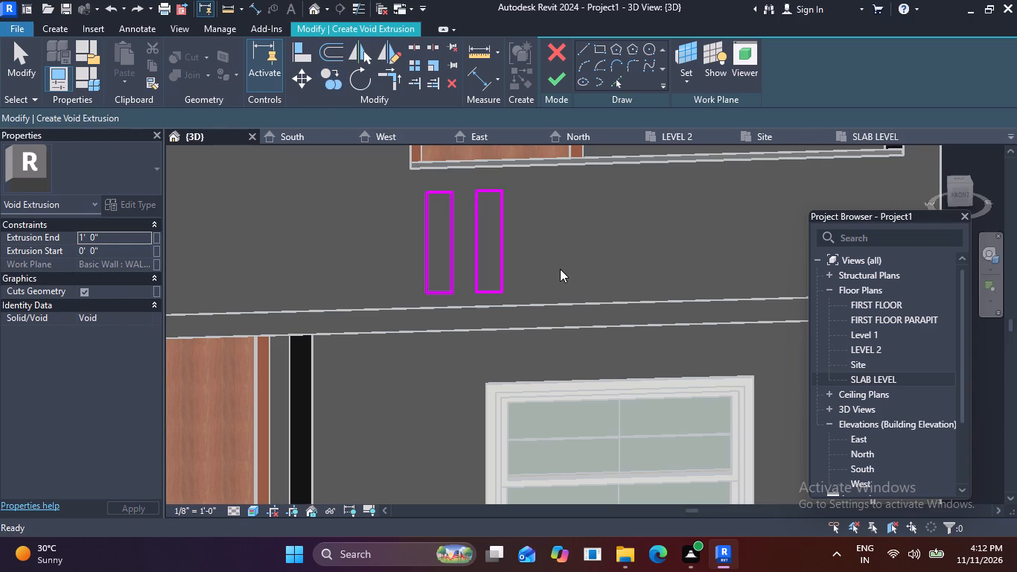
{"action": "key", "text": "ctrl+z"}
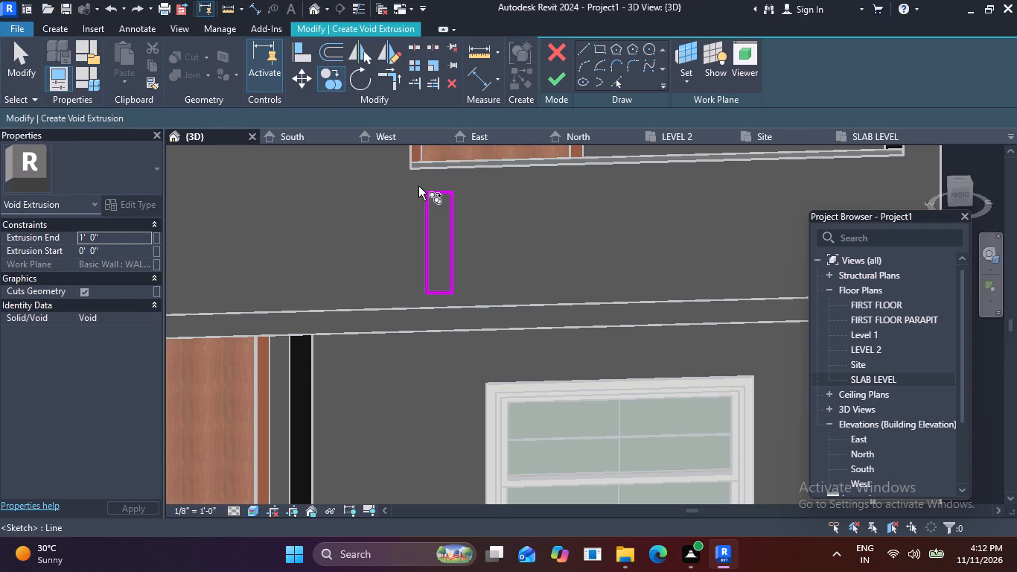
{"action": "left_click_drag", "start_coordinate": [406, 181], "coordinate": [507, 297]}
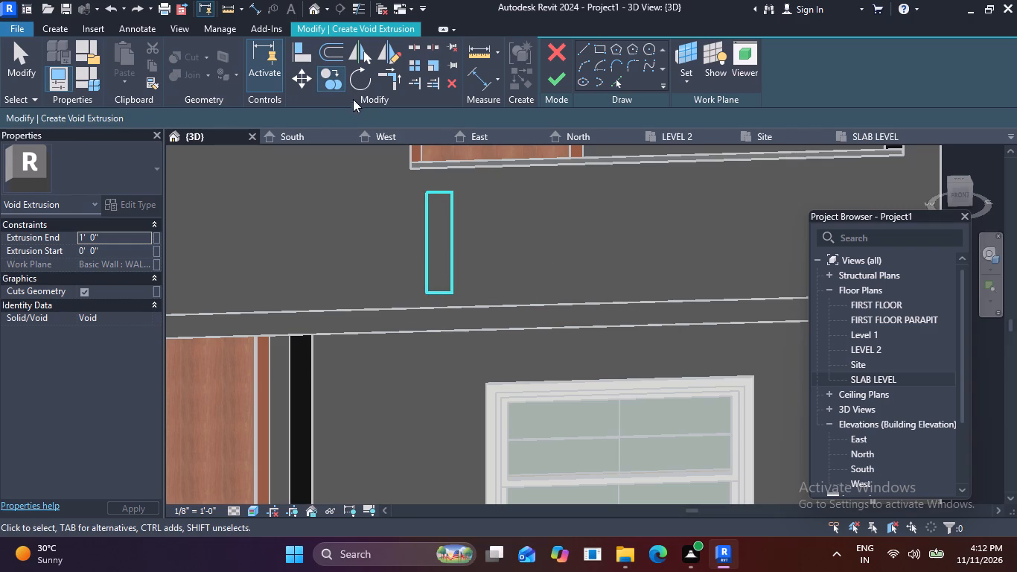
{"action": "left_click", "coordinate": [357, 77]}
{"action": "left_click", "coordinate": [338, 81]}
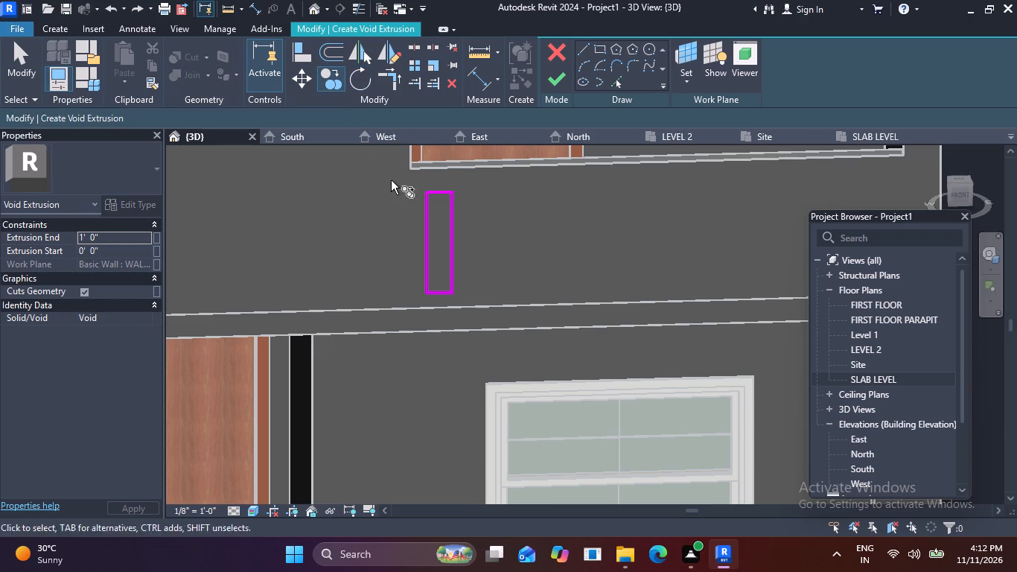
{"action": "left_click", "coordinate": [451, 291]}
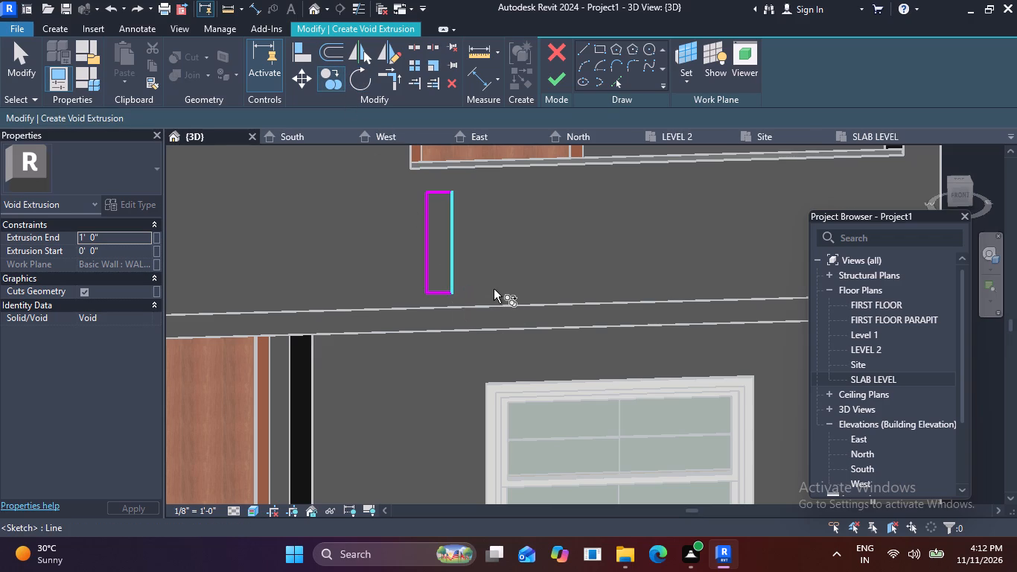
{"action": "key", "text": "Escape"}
Copy the void rectangle six times along the parapet wall, away from the door-side end, using multiple copies spaced 1' apart.
{"action": "left_click_drag", "start_coordinate": [414, 174], "coordinate": [488, 290]}
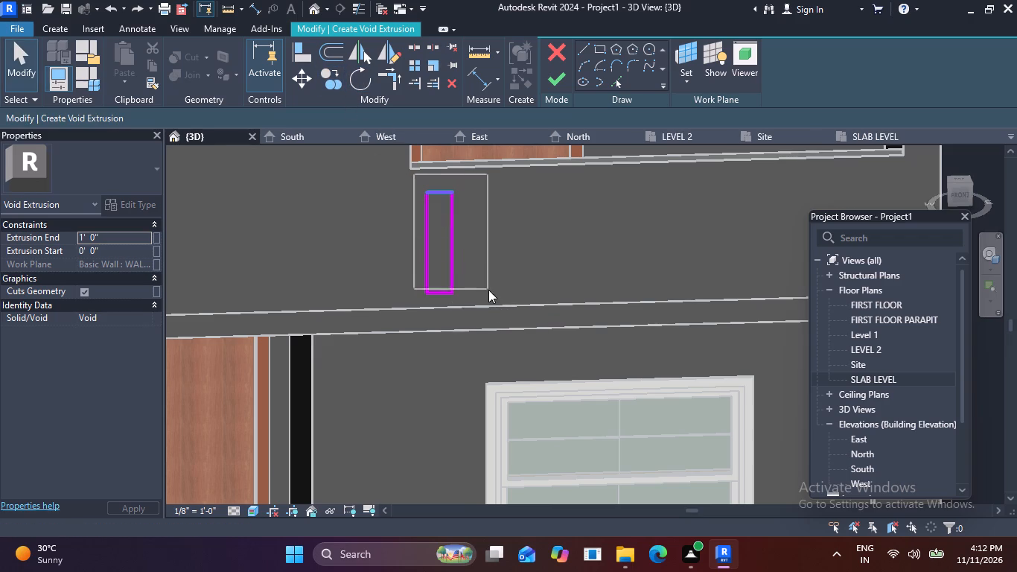
{"action": "left_click_drag", "start_coordinate": [488, 290], "coordinate": [491, 302]}
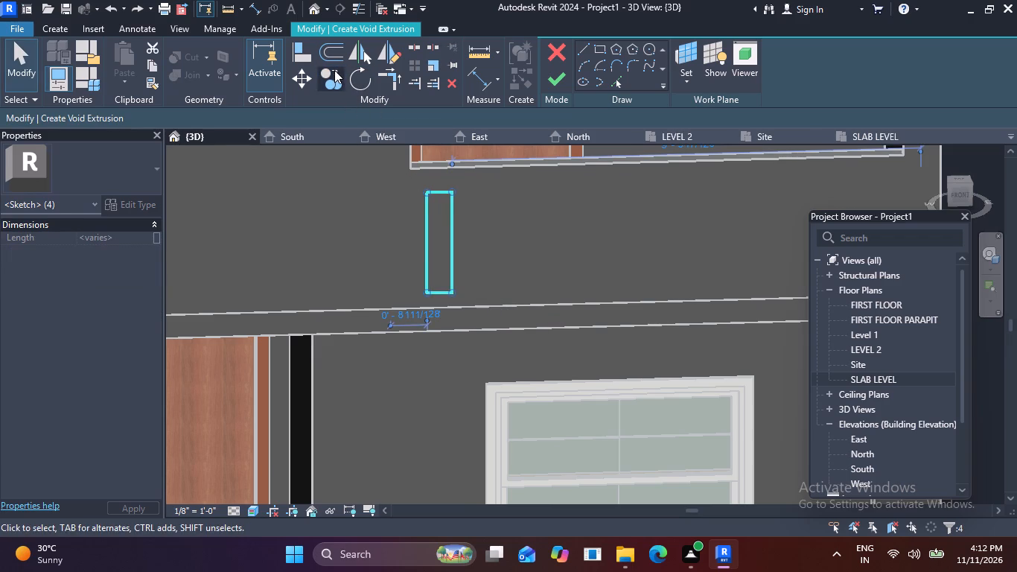
{"action": "left_click", "coordinate": [334, 70]}
{"action": "left_click", "coordinate": [453, 288]}
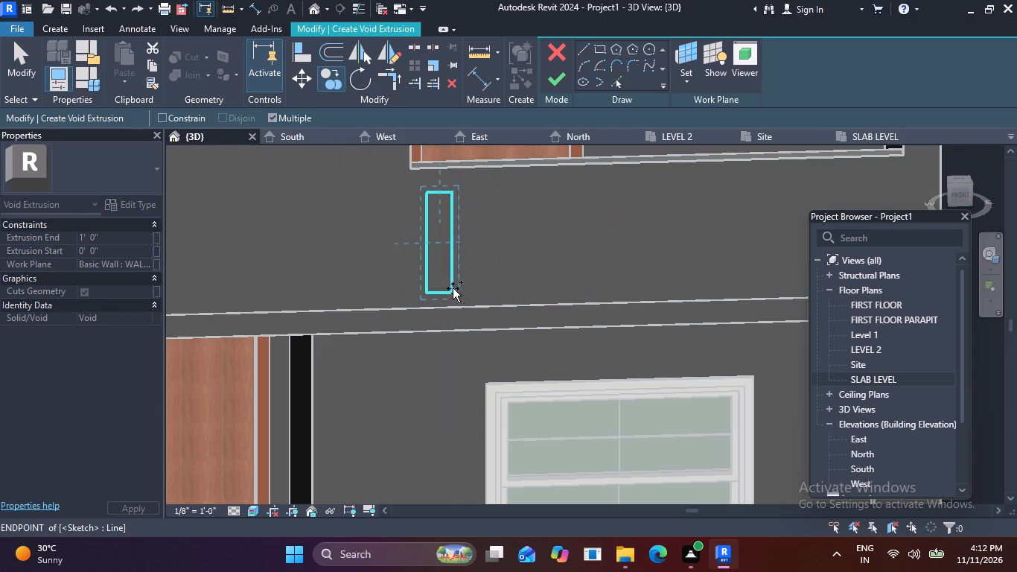
{"action": "key", "text": "1"}
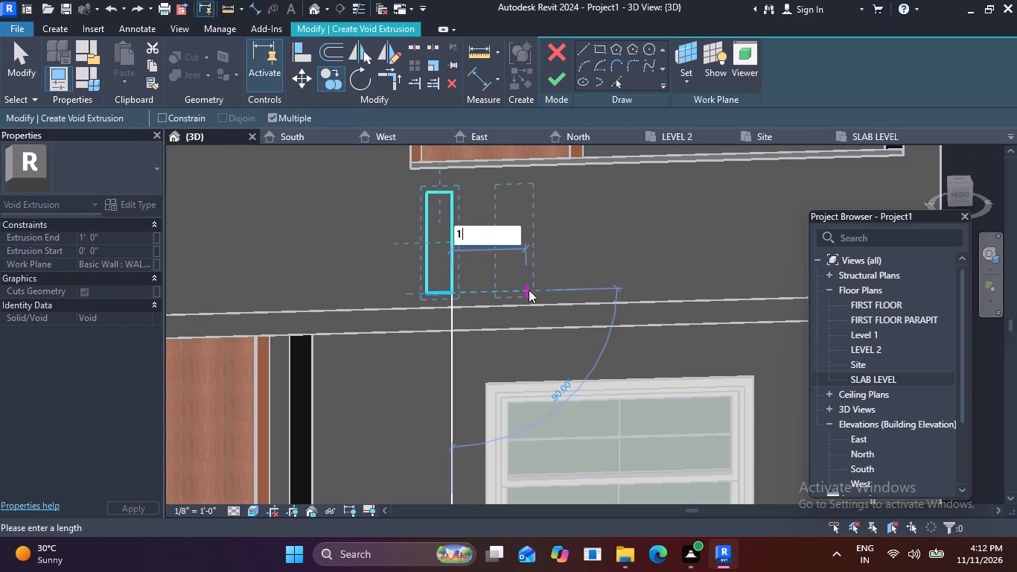
{"action": "key", "text": "apostrophe"}
{"action": "key", "text": "Return"}
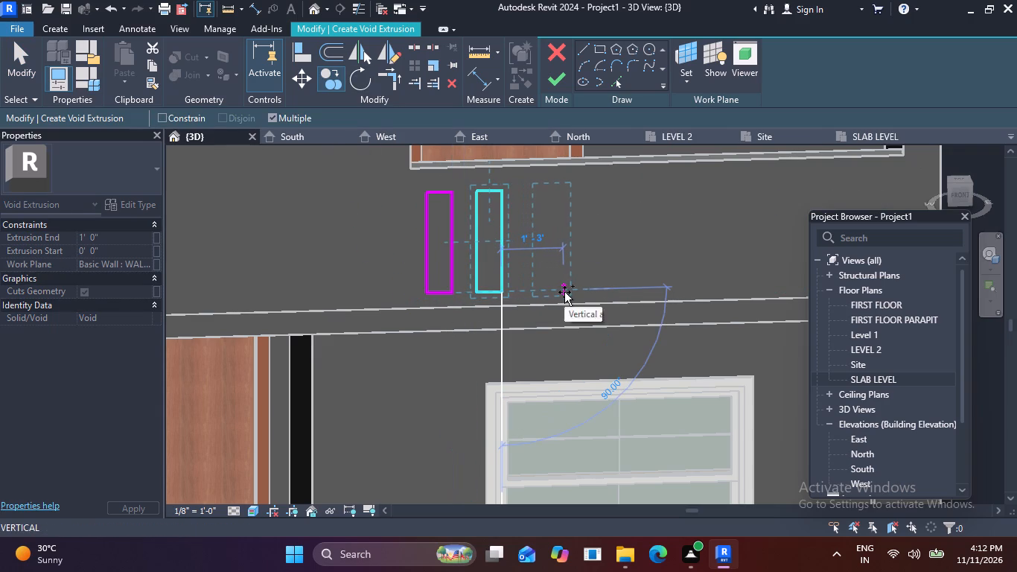
{"action": "type", "text": "1'"}
{"action": "key", "text": "Return"}
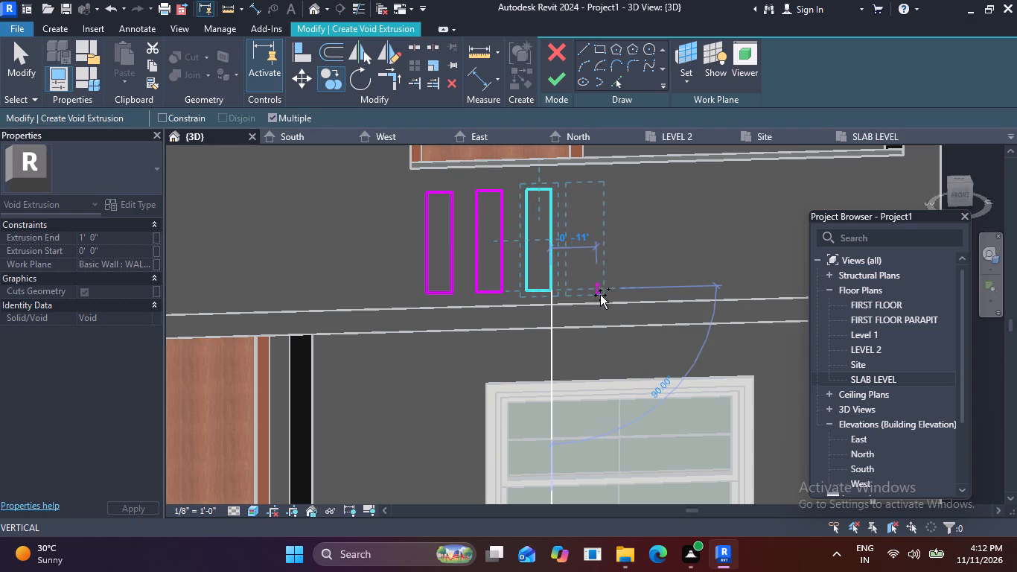
{"action": "type", "text": "1'"}
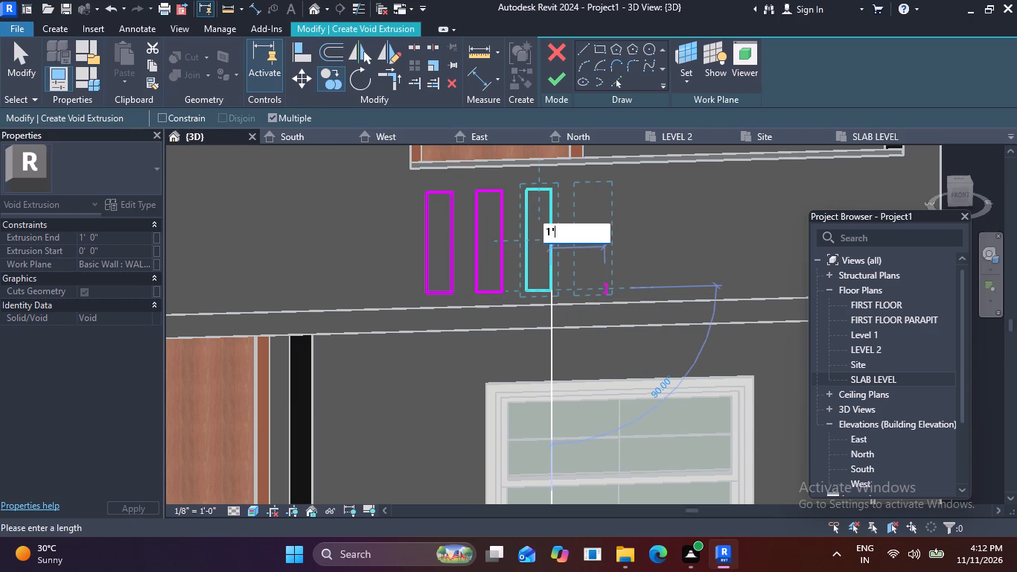
{"action": "key", "text": "Return"}
{"action": "middle_click_drag", "start_coordinate": [653, 288], "coordinate": [468, 279]}
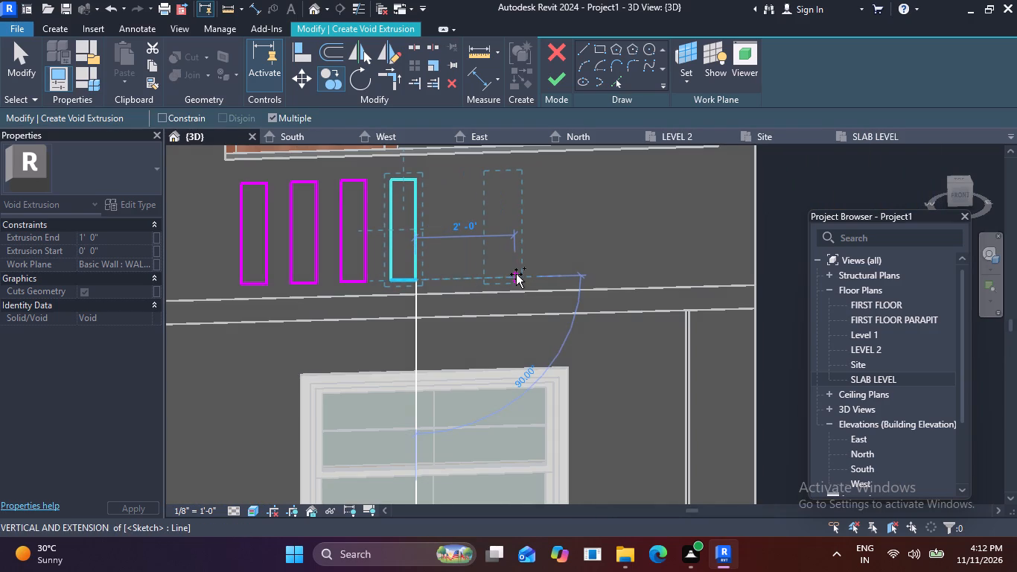
{"action": "key", "text": "1"}
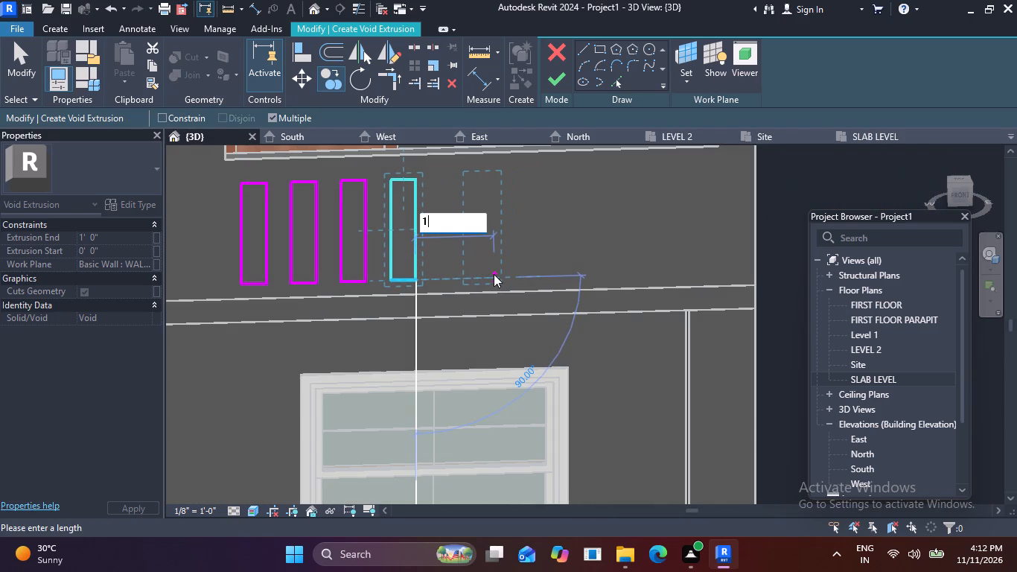
{"action": "key", "text": "apostrophe"}
{"action": "key", "text": "Return"}
{"action": "type", "text": "1'"}
{"action": "key", "text": "Return"}
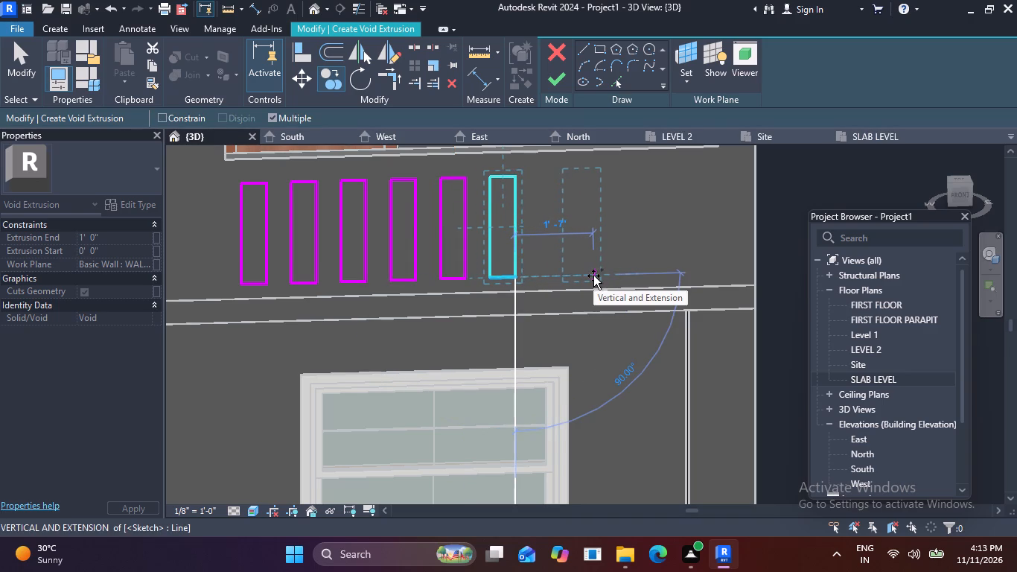
{"action": "type", "text": "1'"}
{"action": "key", "text": "Return"}
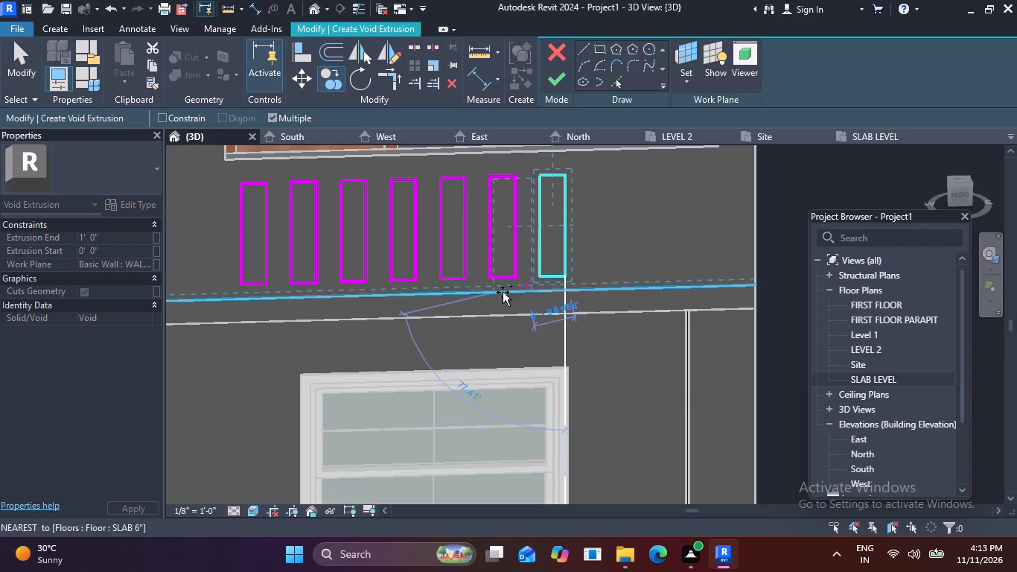
Add three more copies of the void rectangle at 1' spacing, continuing the row to the parapet wall's far end.
{"action": "scroll", "coordinate": [672, 370], "scroll_direction": "down", "scroll_amount": 4}
{"action": "middle_click_drag", "start_coordinate": [659, 323], "coordinate": [657, 328], "text": "shift"}
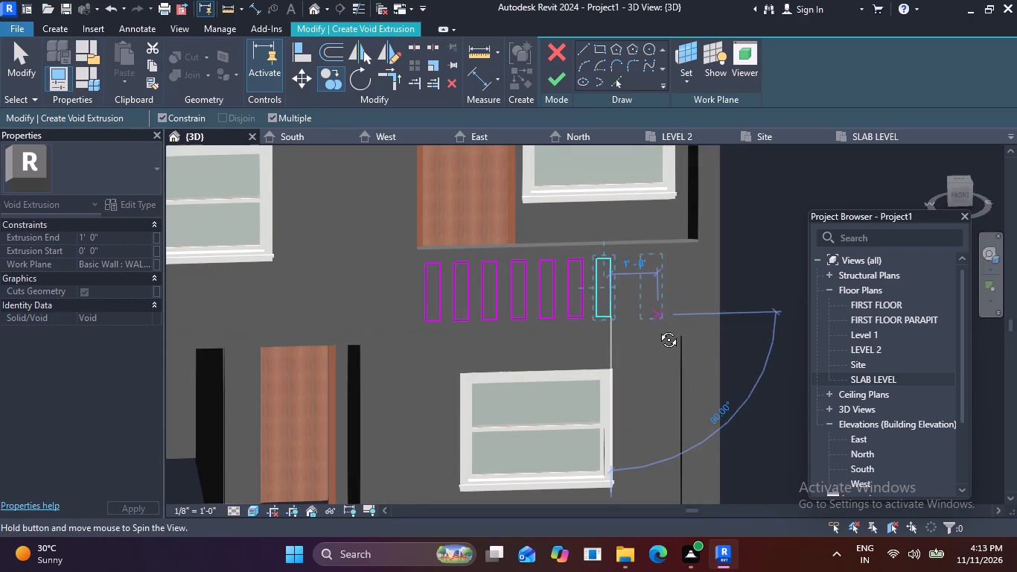
{"action": "middle_click_drag", "start_coordinate": [657, 328], "coordinate": [651, 366], "text": "shift"}
{"action": "scroll", "coordinate": [630, 288], "scroll_direction": "up", "scroll_amount": 1}
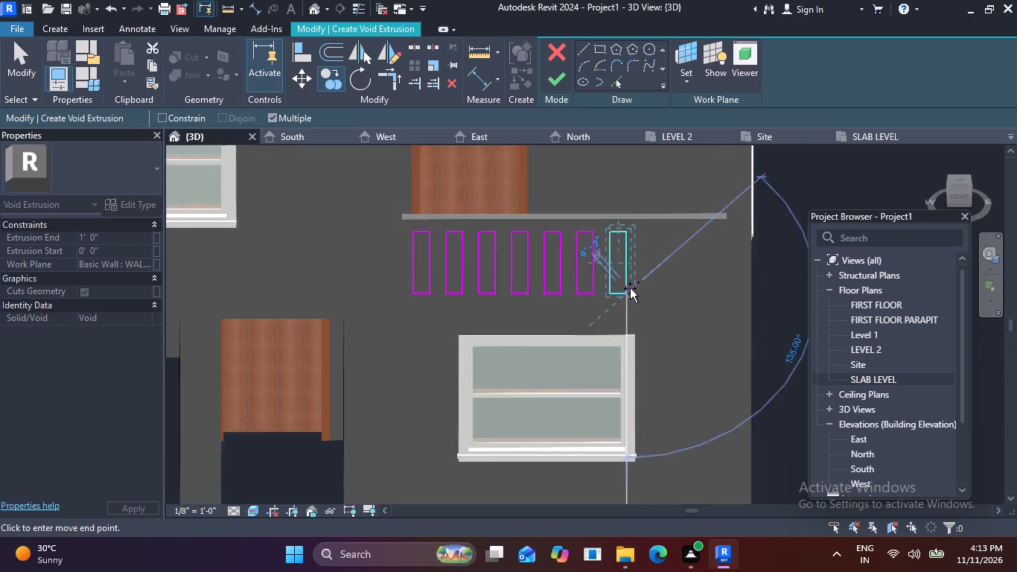
{"action": "scroll", "coordinate": [630, 288], "scroll_direction": "up", "scroll_amount": 1}
{"action": "type", "text": "1'"}
{"action": "key", "text": "Return"}
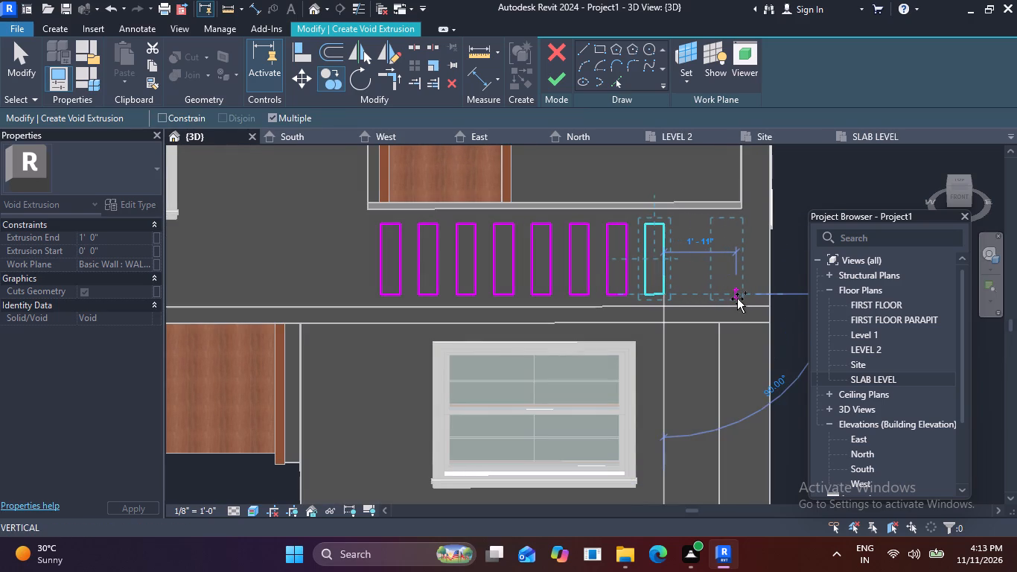
{"action": "type", "text": "1'"}
{"action": "key", "text": "Return"}
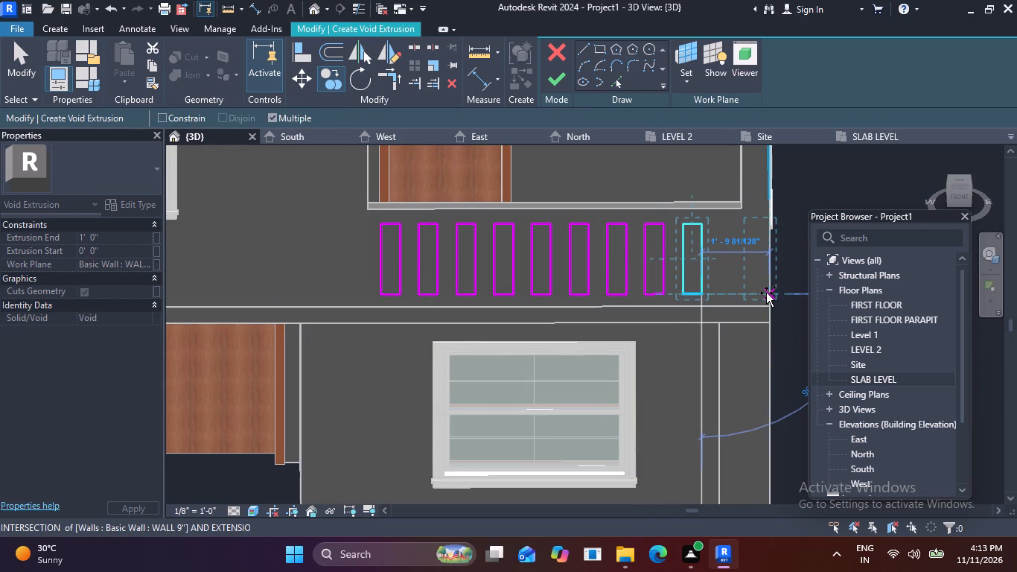
{"action": "type", "text": "1'"}
{"action": "key", "text": "Return"}
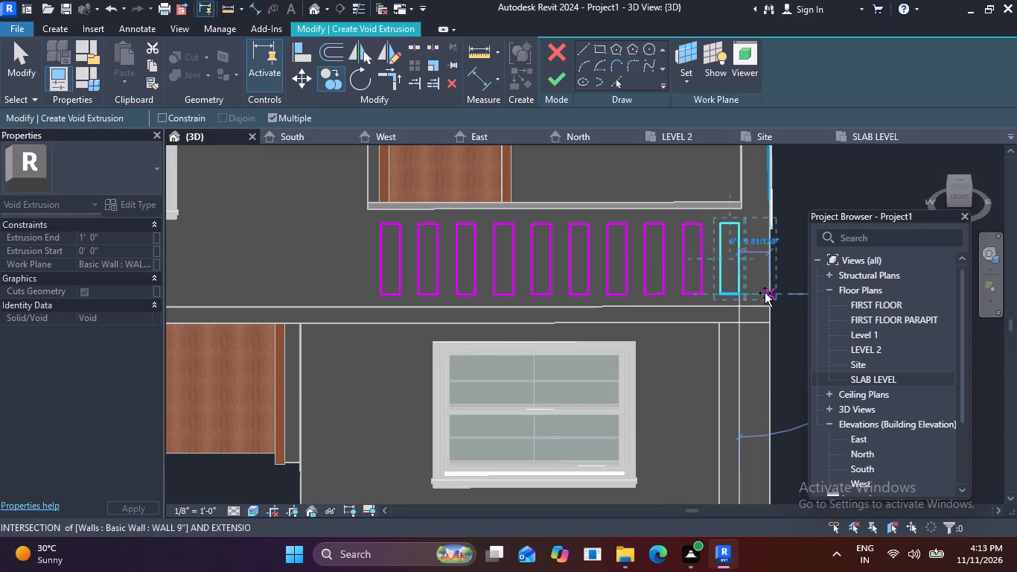
{"action": "middle_click_drag", "start_coordinate": [753, 293], "coordinate": [640, 293]}
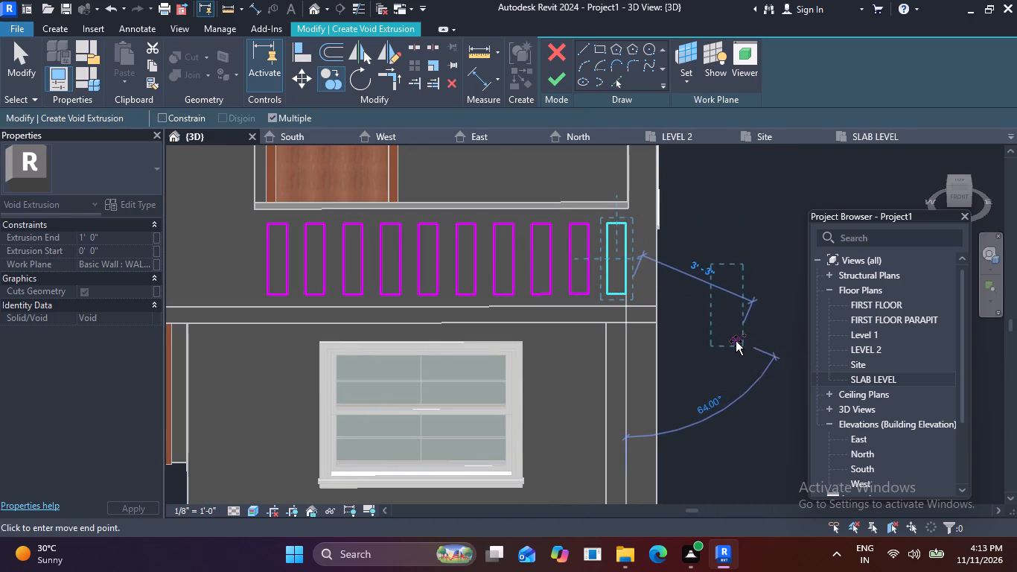
{"action": "key", "text": "Escape"}
Finish the void extrusion sketch with its row of ten upright rectangles.
{"action": "scroll", "coordinate": [561, 262], "scroll_direction": "down", "scroll_amount": 1}
{"action": "middle_click_drag", "start_coordinate": [587, 293], "coordinate": [650, 352]}
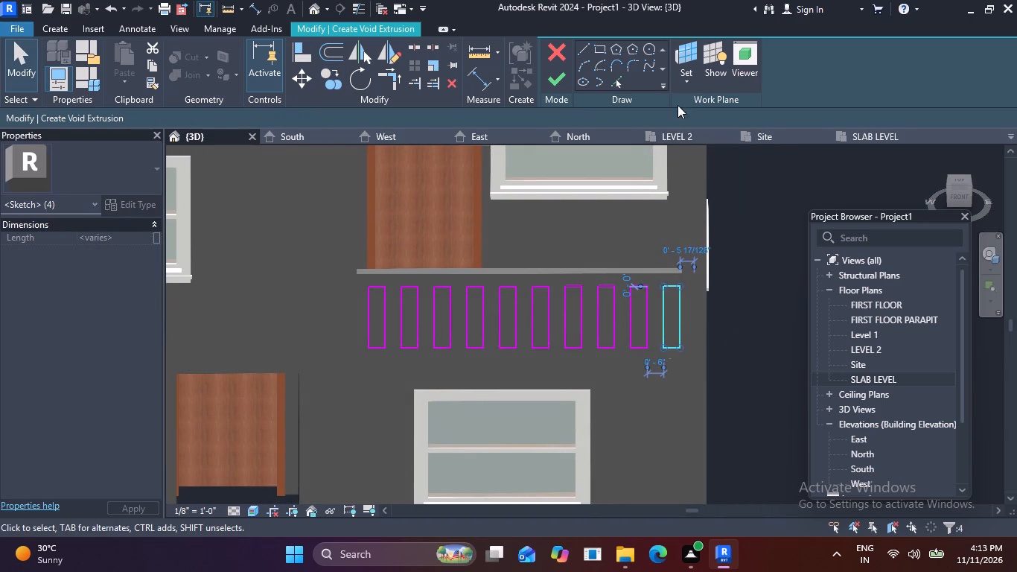
{"action": "left_click", "coordinate": [561, 76]}
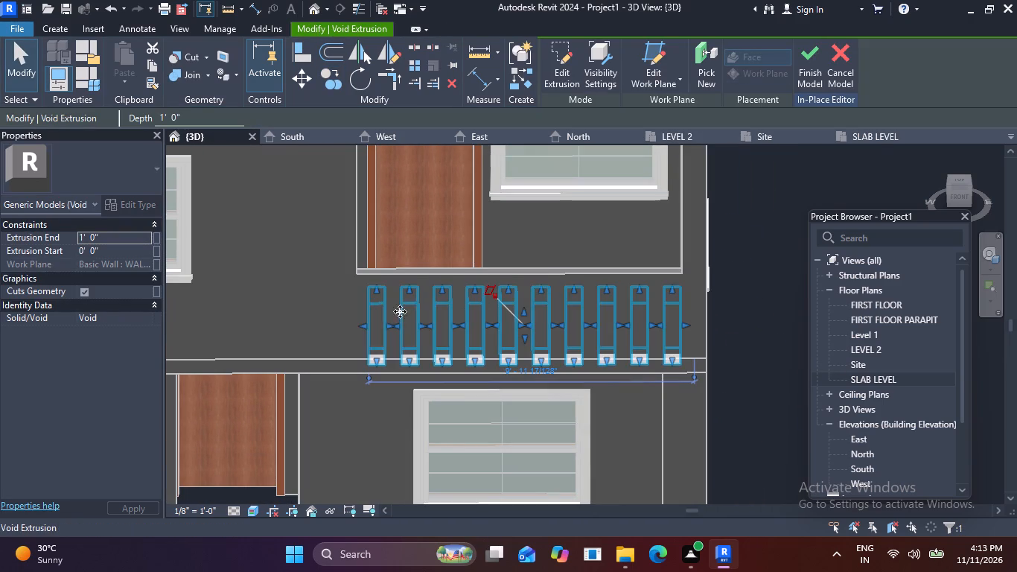
Cut the balcony's 4" parapet wall with the void extrusion using Cut Geometry.
{"action": "scroll", "coordinate": [374, 315], "scroll_direction": "up", "scroll_amount": 3}
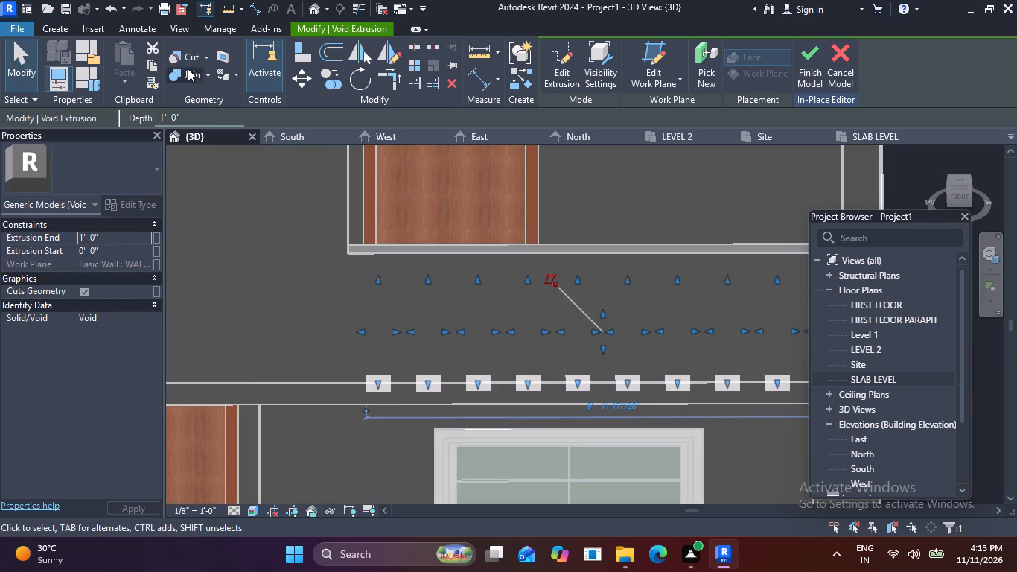
{"action": "left_click", "coordinate": [185, 57]}
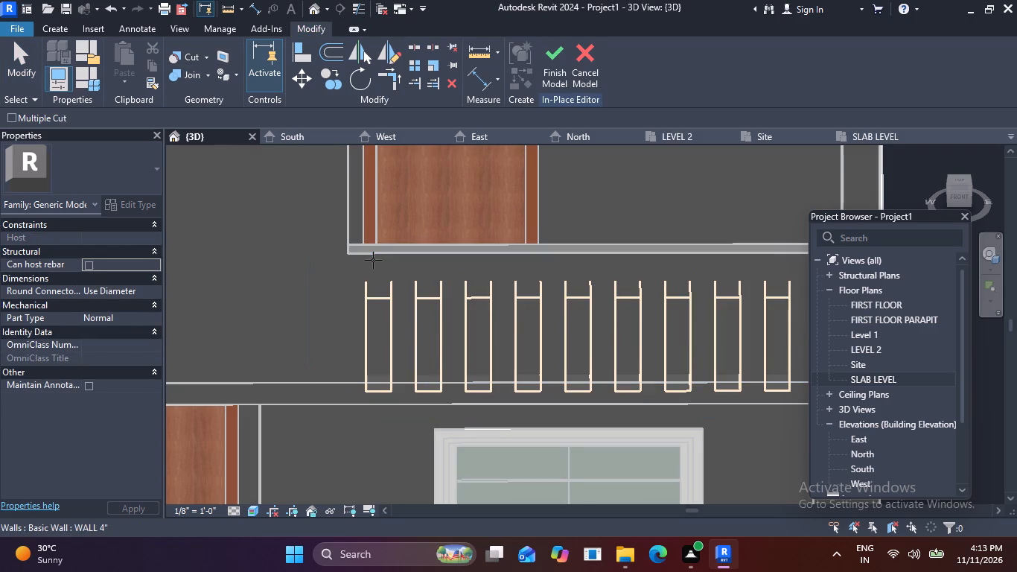
{"action": "left_click", "coordinate": [373, 255]}
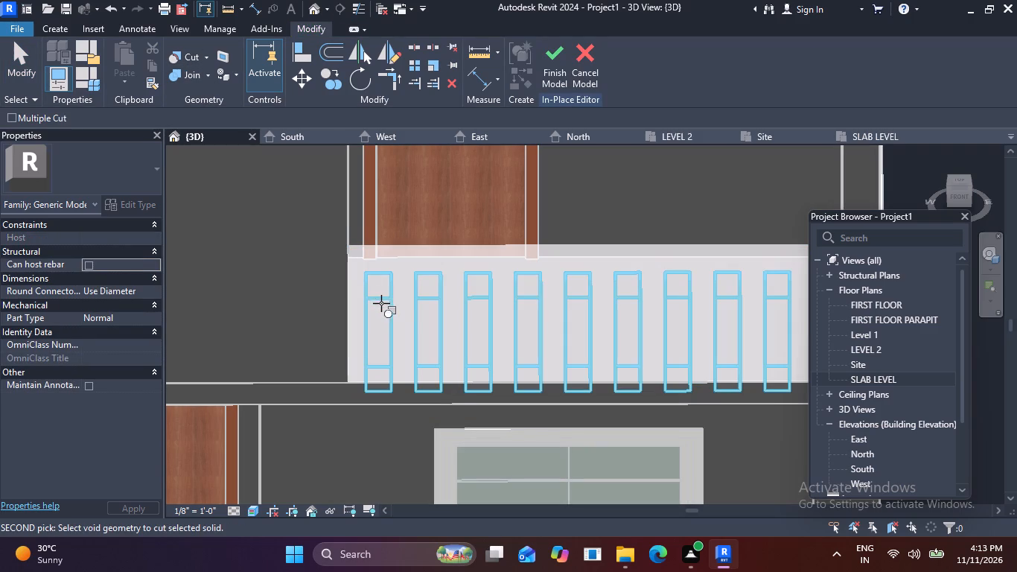
{"action": "left_click", "coordinate": [383, 296]}
Examine the parapet wall's cut openings from the front corner and the whole building around them, leaving the Cut command.
{"action": "scroll", "coordinate": [632, 322], "scroll_direction": "down", "scroll_amount": 4}
{"action": "middle_click_drag", "start_coordinate": [670, 450], "coordinate": [485, 448]}
{"action": "middle_click_drag", "start_coordinate": [657, 426], "coordinate": [658, 349], "text": "shift"}
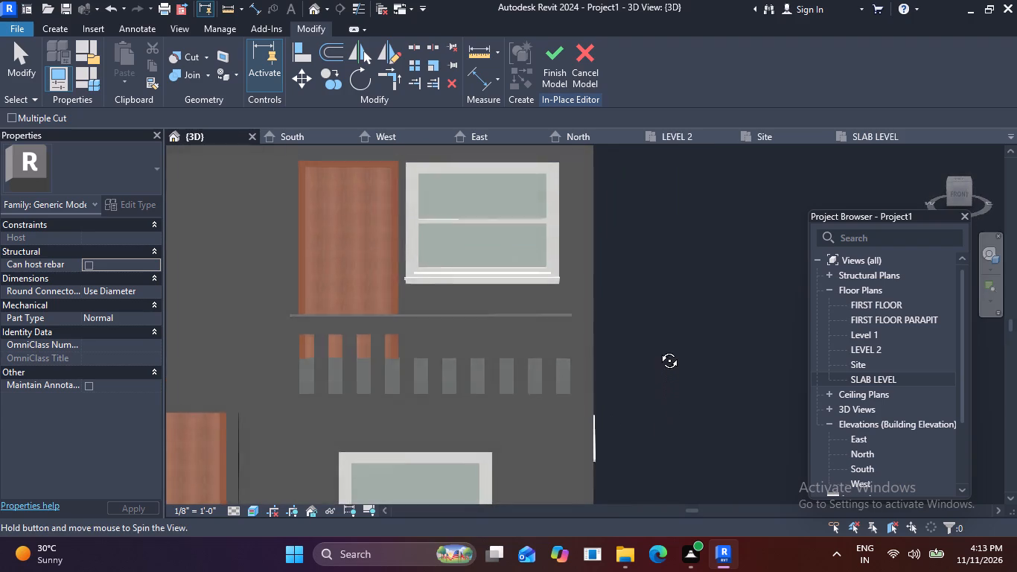
{"action": "middle_click_drag", "start_coordinate": [658, 349], "coordinate": [574, 351], "text": "shift"}
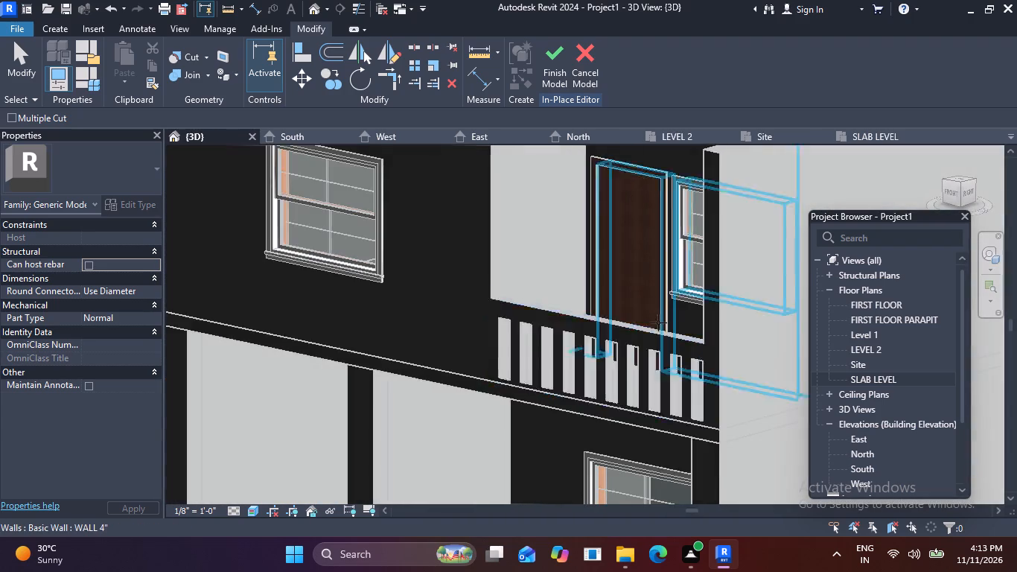
{"action": "scroll", "coordinate": [658, 322], "scroll_direction": "down", "scroll_amount": 4}
{"action": "middle_click_drag", "start_coordinate": [765, 348], "coordinate": [672, 266]}
{"action": "middle_click_drag", "start_coordinate": [672, 266], "coordinate": [672, 318], "text": "shift"}
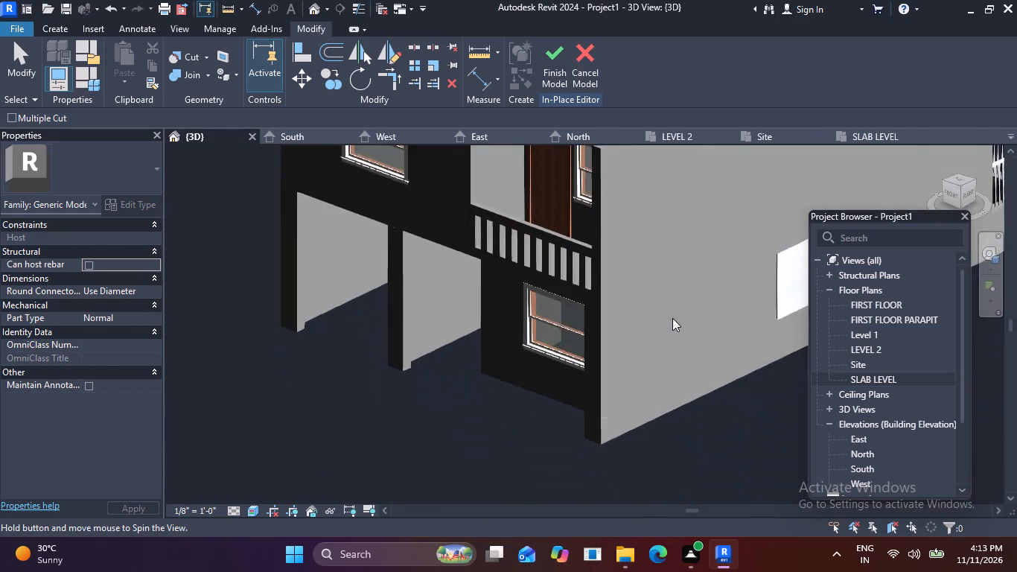
{"action": "scroll", "coordinate": [622, 229], "scroll_direction": "down", "scroll_amount": 4}
{"action": "middle_click_drag", "start_coordinate": [628, 256], "coordinate": [616, 329]}
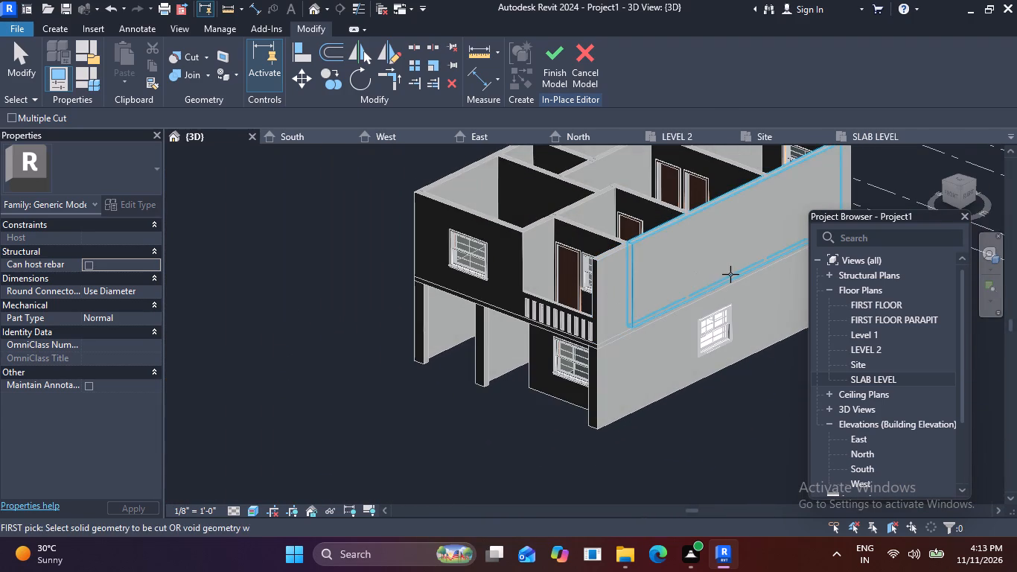
{"action": "key", "text": "Escape"}
{"action": "key", "text": "Escape"}
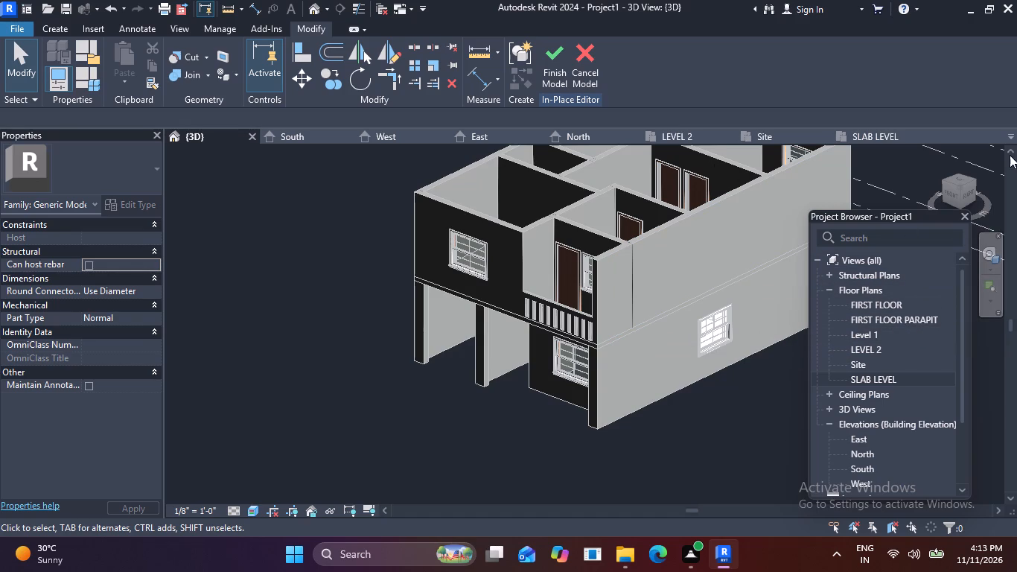
Close the SLAB LEVEL, Site, FIRST FLOOR PARAPIT and LEVEL 2 plan views, returning to the 3D view.
{"action": "left_click", "coordinate": [920, 136]}
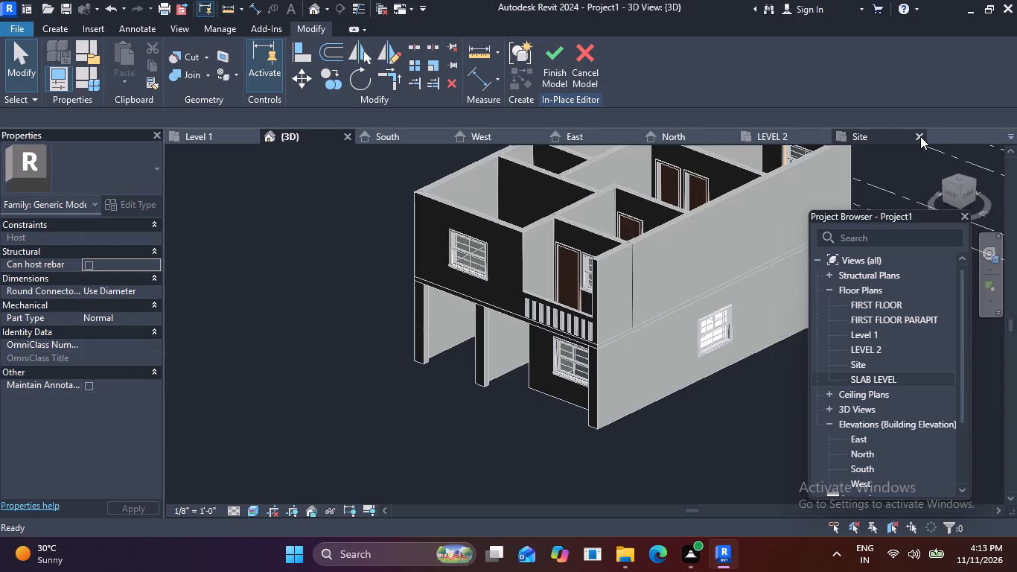
{"action": "left_click", "coordinate": [920, 136]}
{"action": "double_click", "coordinate": [920, 136]}
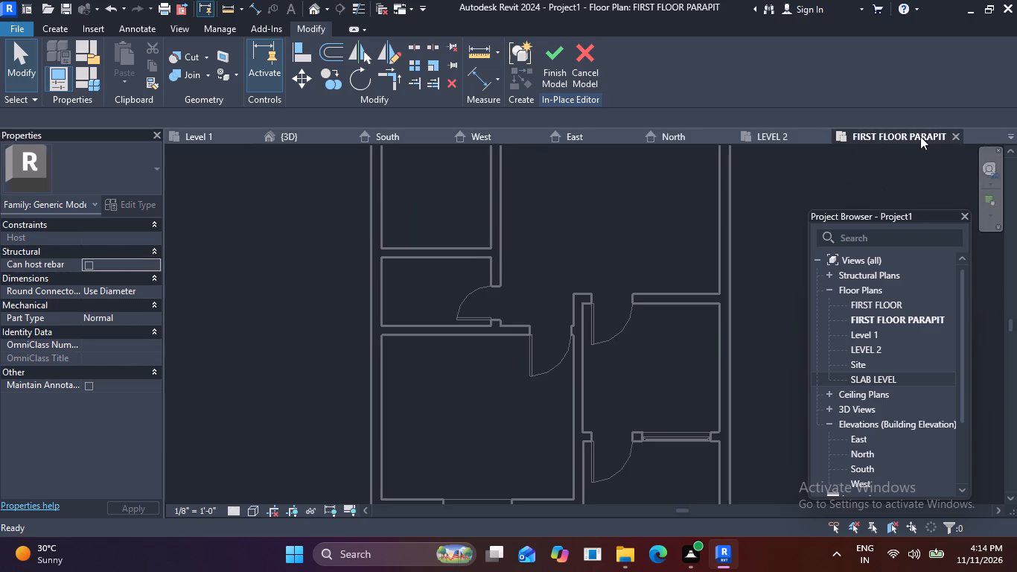
{"action": "left_click", "coordinate": [958, 136]}
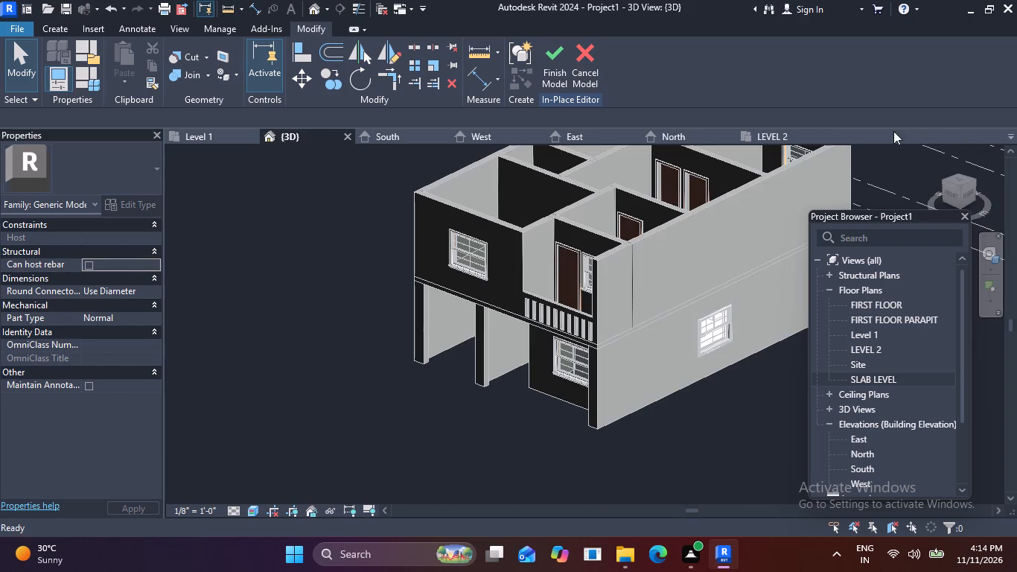
{"action": "left_click", "coordinate": [823, 130]}
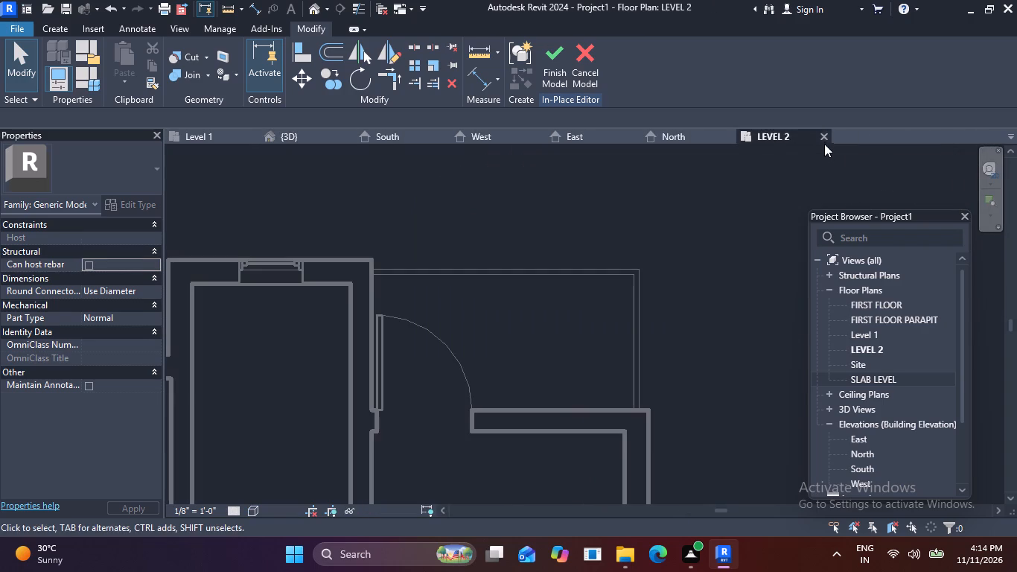
{"action": "left_click", "coordinate": [823, 136]}
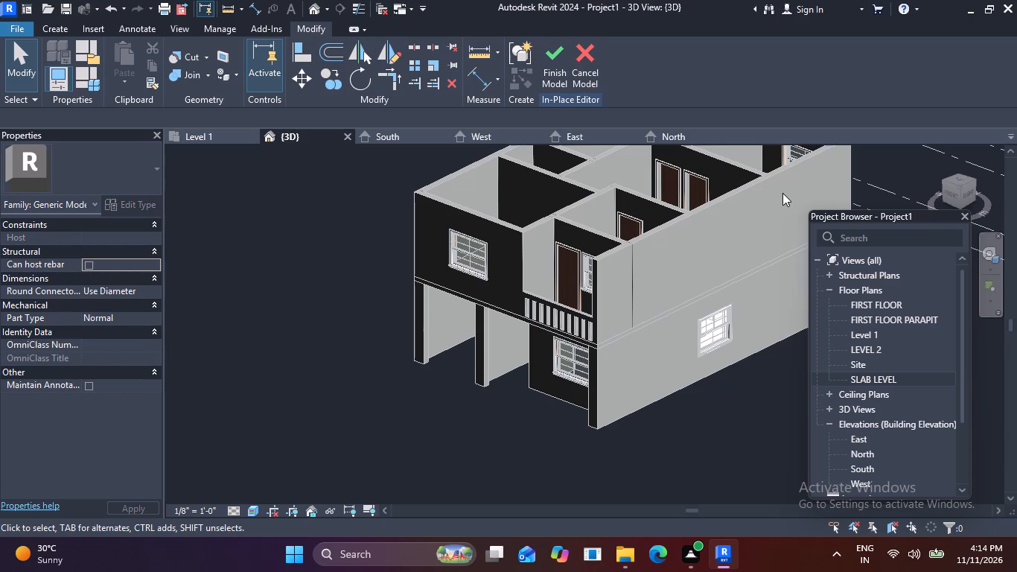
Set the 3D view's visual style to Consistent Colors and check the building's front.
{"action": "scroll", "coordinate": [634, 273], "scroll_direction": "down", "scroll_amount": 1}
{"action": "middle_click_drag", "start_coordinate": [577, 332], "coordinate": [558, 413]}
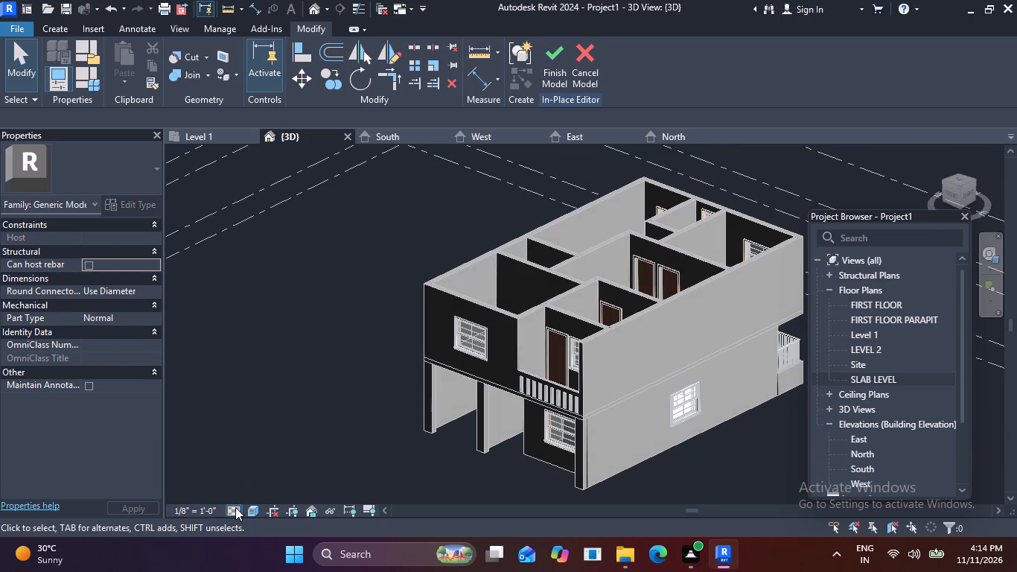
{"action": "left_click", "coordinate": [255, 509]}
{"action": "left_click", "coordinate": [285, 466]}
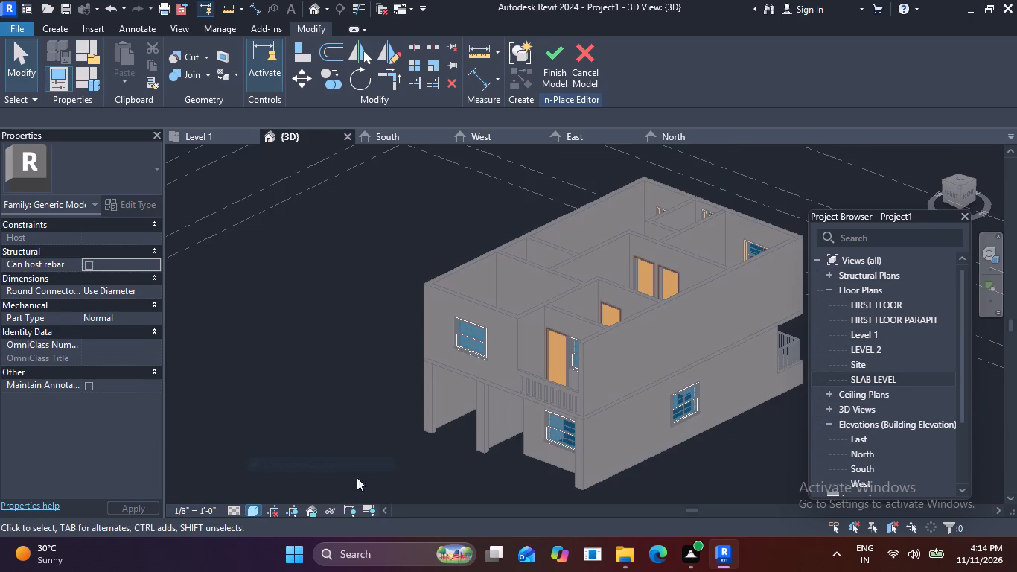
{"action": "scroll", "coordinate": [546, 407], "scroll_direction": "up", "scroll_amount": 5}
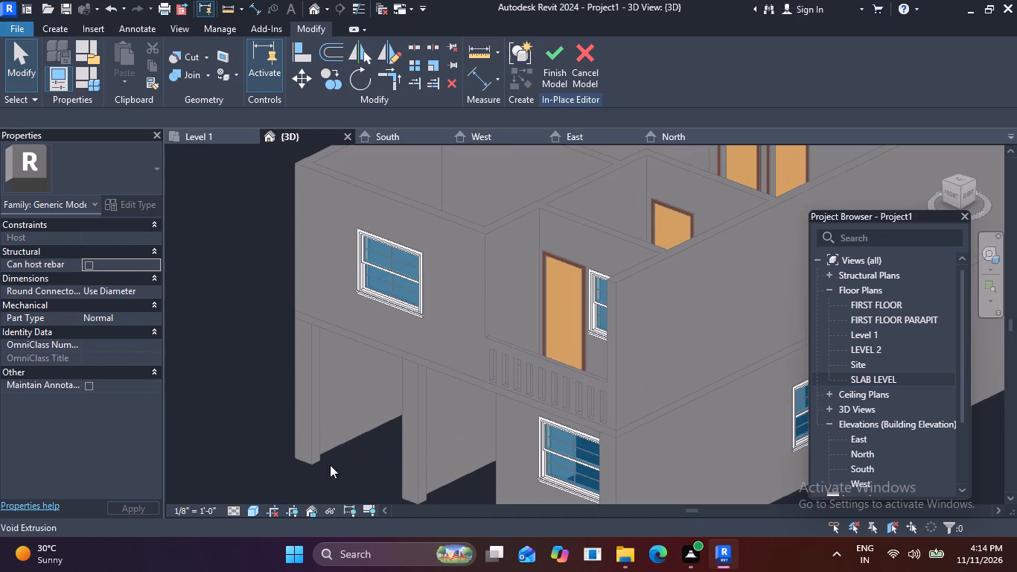
Set the 3D view's visual style to Shaded.
{"action": "left_click", "coordinate": [252, 509]}
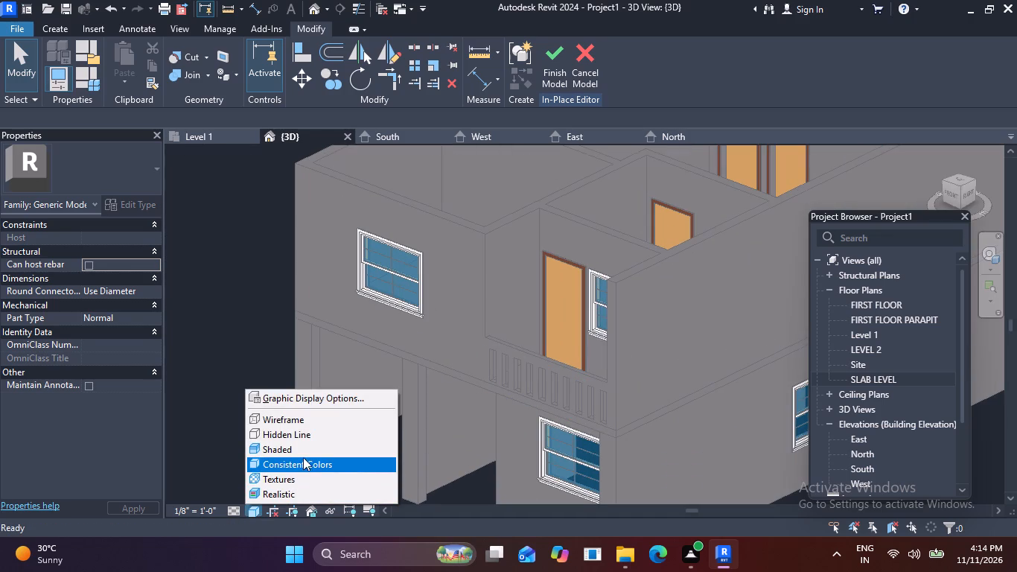
{"action": "left_click", "coordinate": [305, 454]}
{"action": "scroll", "coordinate": [463, 406], "scroll_direction": "down", "scroll_amount": 2}
{"action": "middle_click_drag", "start_coordinate": [461, 409], "coordinate": [412, 481]}
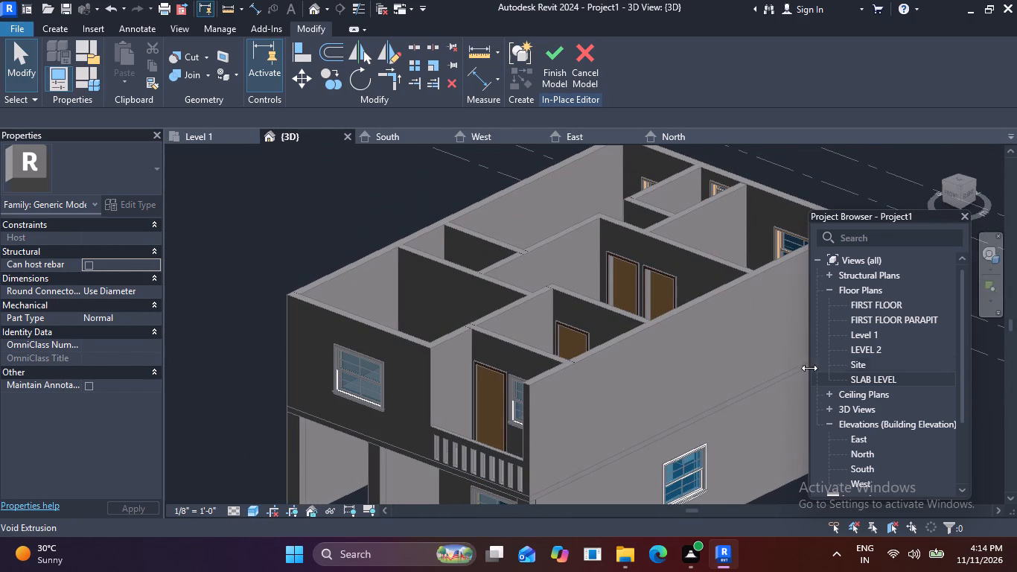
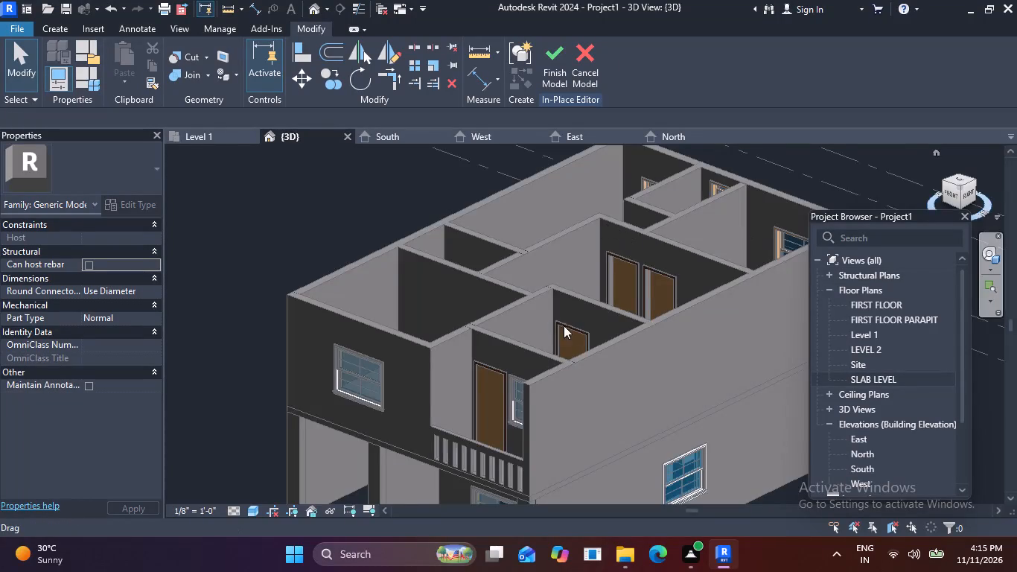
Examine the 3D house model and the FIRST FLOOR PARAPIT, FIRST FLOOR, LEVEL 2, Site and SLAB LEVEL floor plans.
{"action": "scroll", "coordinate": [578, 328], "scroll_direction": "down", "scroll_amount": 2}
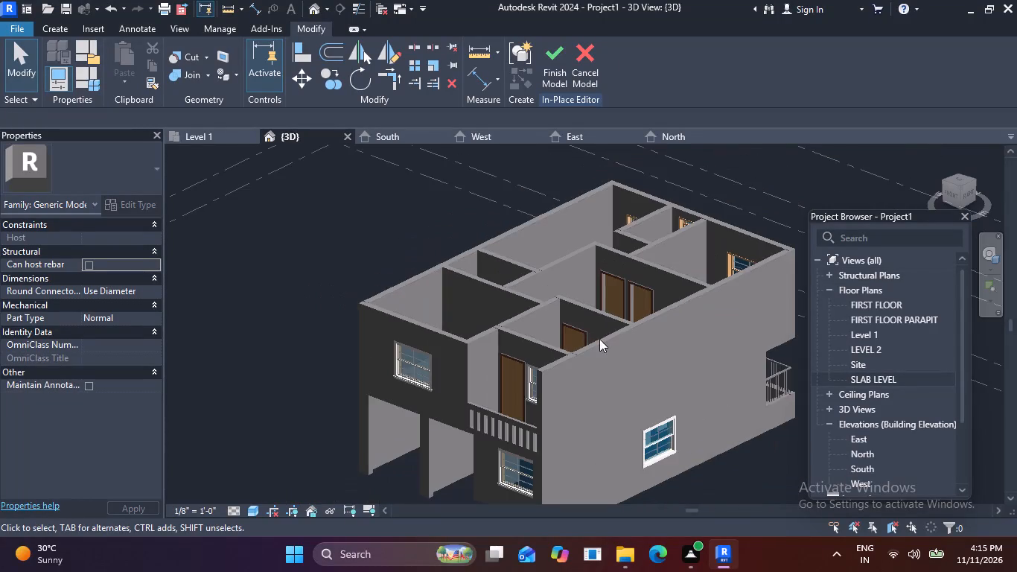
{"action": "middle_click_drag", "start_coordinate": [604, 340], "coordinate": [409, 375]}
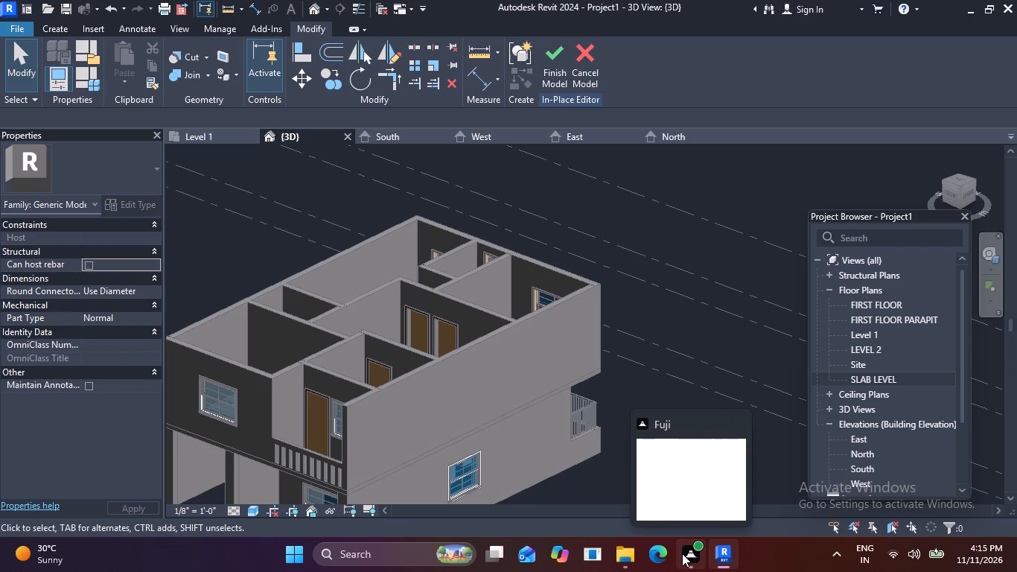
{"action": "scroll", "coordinate": [429, 186], "scroll_direction": "down", "scroll_amount": 3}
{"action": "middle_click_drag", "start_coordinate": [469, 234], "coordinate": [395, 276]}
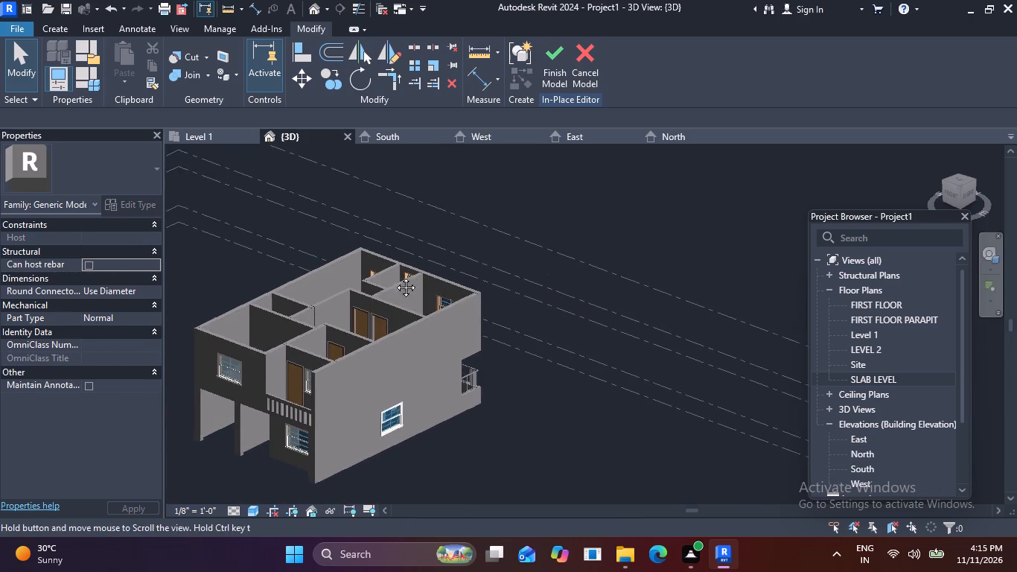
{"action": "middle_click_drag", "start_coordinate": [395, 276], "coordinate": [369, 280]}
{"action": "double_click", "coordinate": [879, 319]}
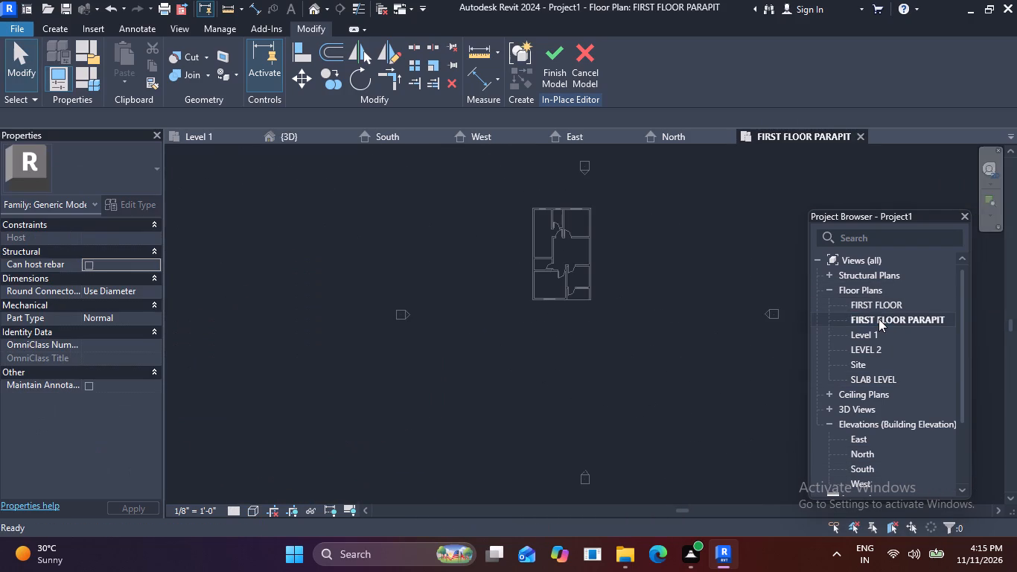
{"action": "double_click", "coordinate": [870, 298]}
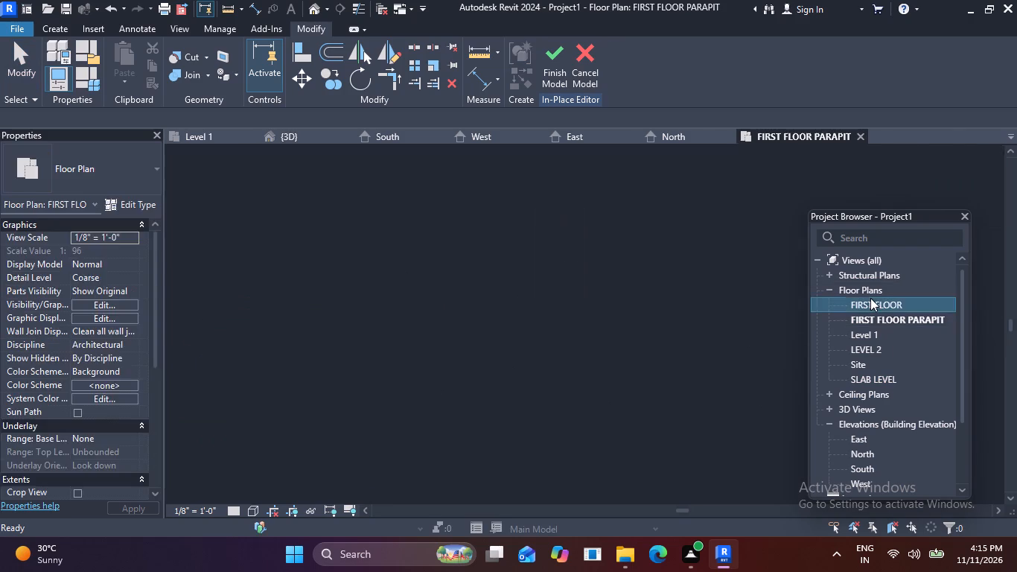
{"action": "double_click", "coordinate": [867, 349]}
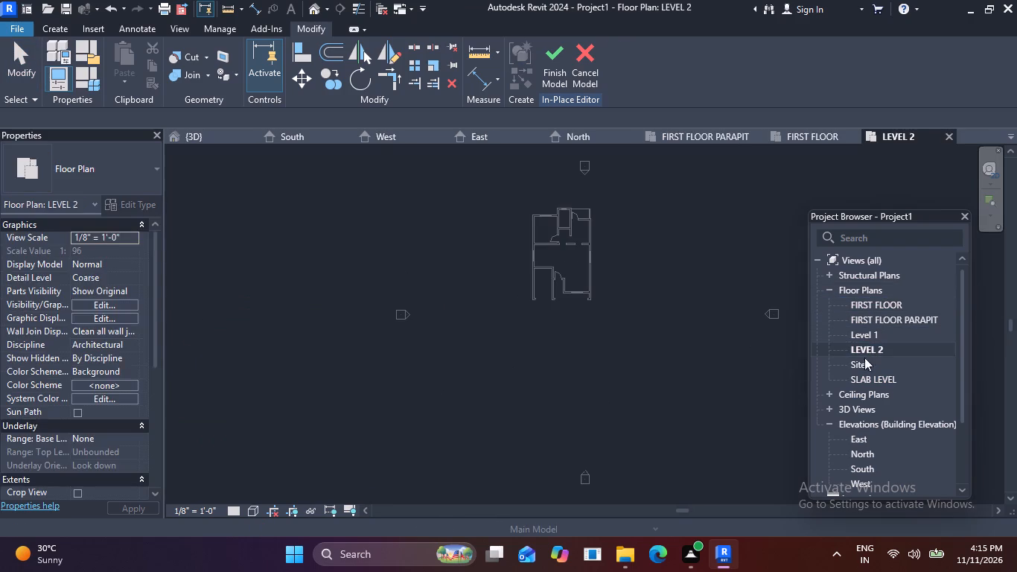
{"action": "double_click", "coordinate": [863, 357]}
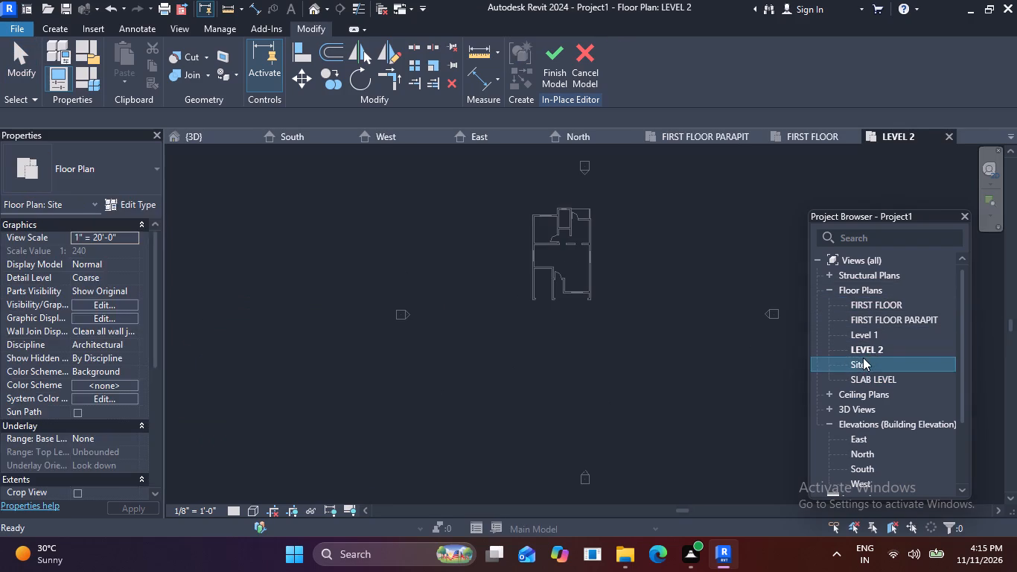
{"action": "double_click", "coordinate": [871, 373]}
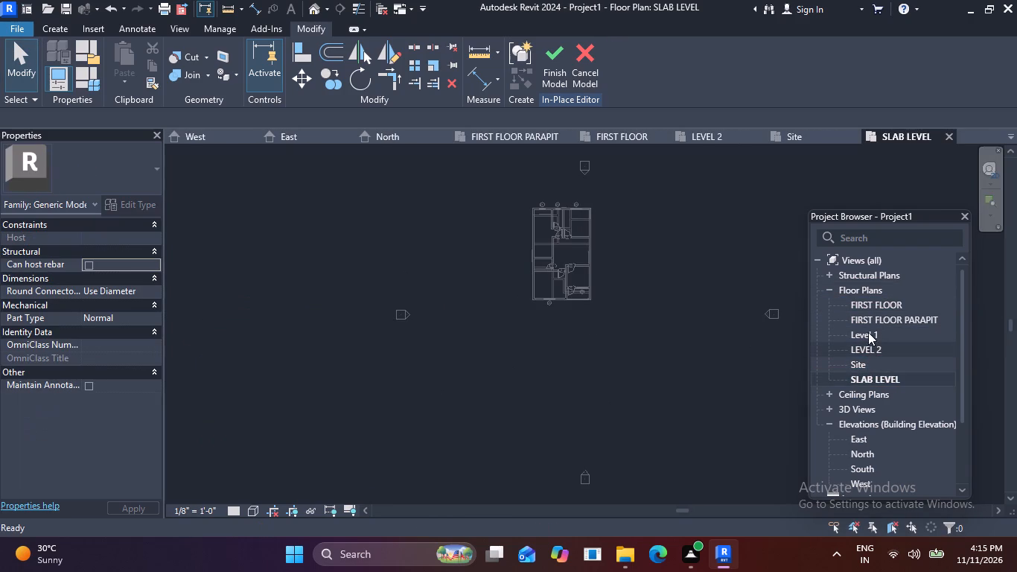
{"action": "double_click", "coordinate": [871, 320]}
Open the FIRST FLOOR plan and inspect the area between its elevation markers.
{"action": "double_click", "coordinate": [868, 300]}
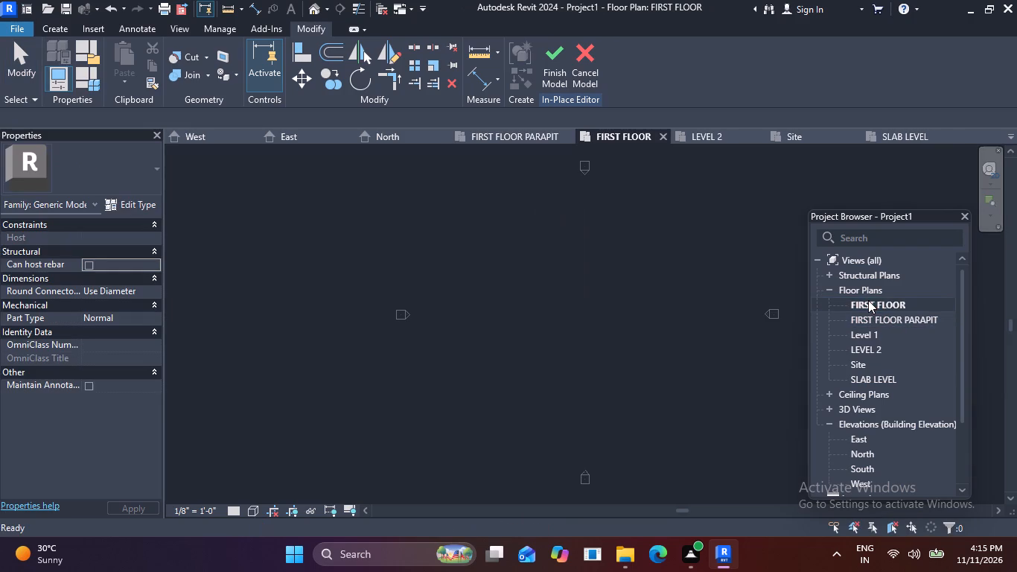
{"action": "scroll", "coordinate": [873, 264], "scroll_direction": "up", "scroll_amount": 2}
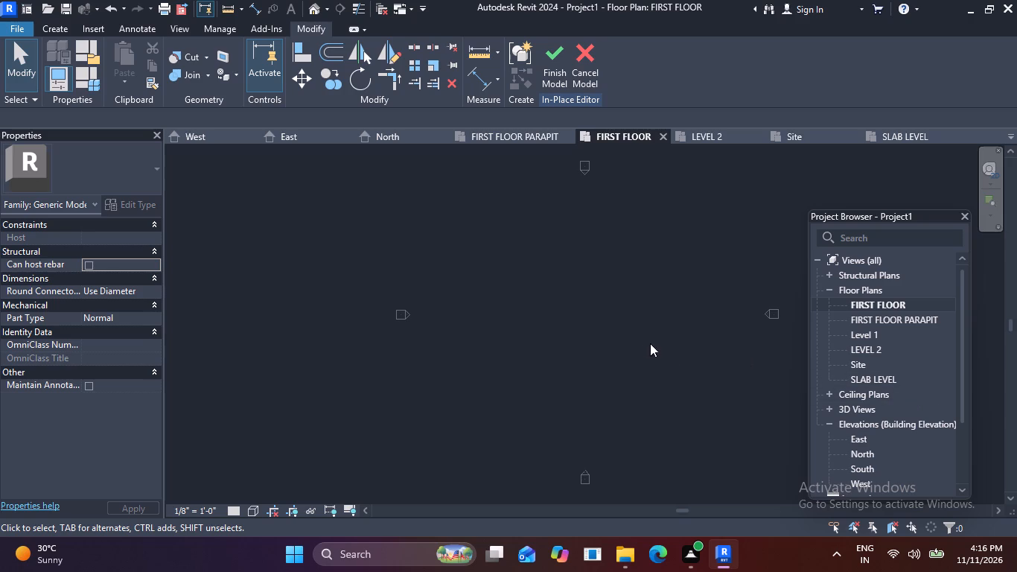
{"action": "scroll", "coordinate": [644, 343], "scroll_direction": "down", "scroll_amount": 2}
{"action": "middle_click_drag", "start_coordinate": [640, 344], "coordinate": [500, 356]}
{"action": "scroll", "coordinate": [497, 267], "scroll_direction": "down", "scroll_amount": 2}
{"action": "scroll", "coordinate": [479, 274], "scroll_direction": "up", "scroll_amount": 2}
{"action": "scroll", "coordinate": [483, 273], "scroll_direction": "down", "scroll_amount": 2}
{"action": "middle_click_drag", "start_coordinate": [488, 288], "coordinate": [472, 250]}
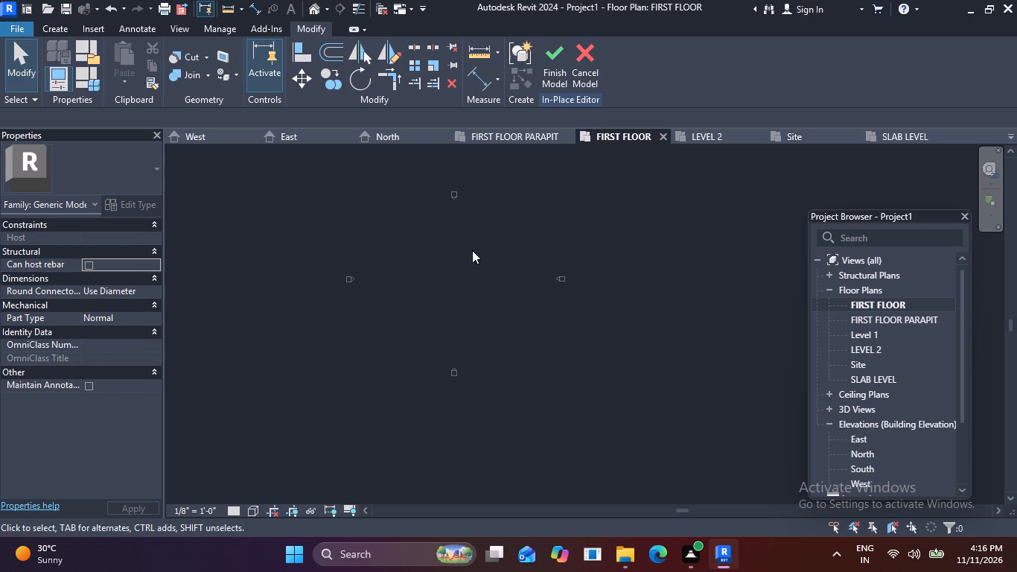
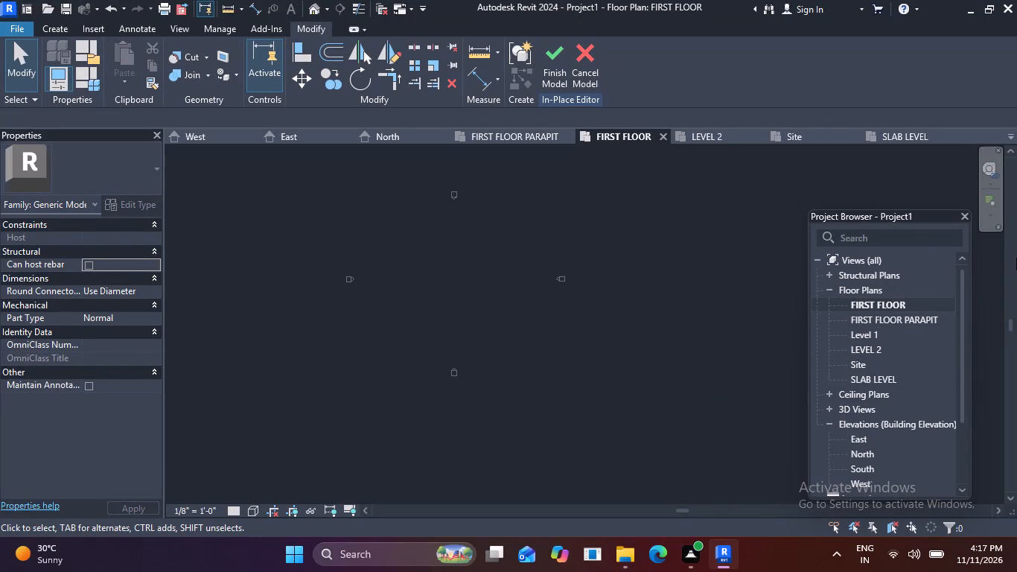
Examine the Level 1 floor plan and the overall 3D view of the house.
{"action": "left_click", "coordinate": [911, 321]}
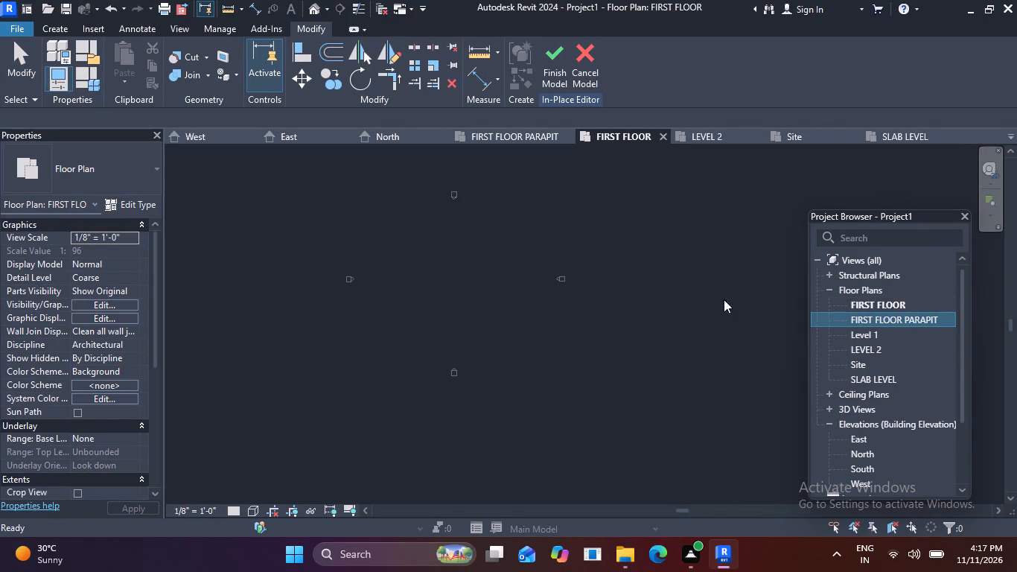
{"action": "double_click", "coordinate": [876, 341]}
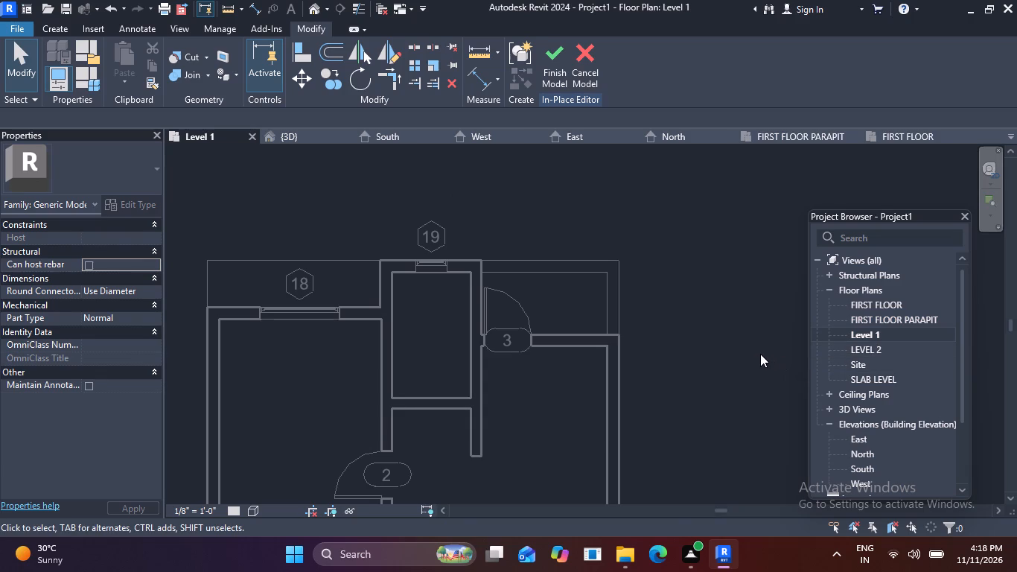
{"action": "scroll", "coordinate": [637, 347], "scroll_direction": "down", "scroll_amount": 1}
{"action": "middle_click_drag", "start_coordinate": [653, 380], "coordinate": [702, 182]}
{"action": "scroll", "coordinate": [600, 349], "scroll_direction": "down", "scroll_amount": 2}
{"action": "middle_click_drag", "start_coordinate": [622, 448], "coordinate": [616, 372]}
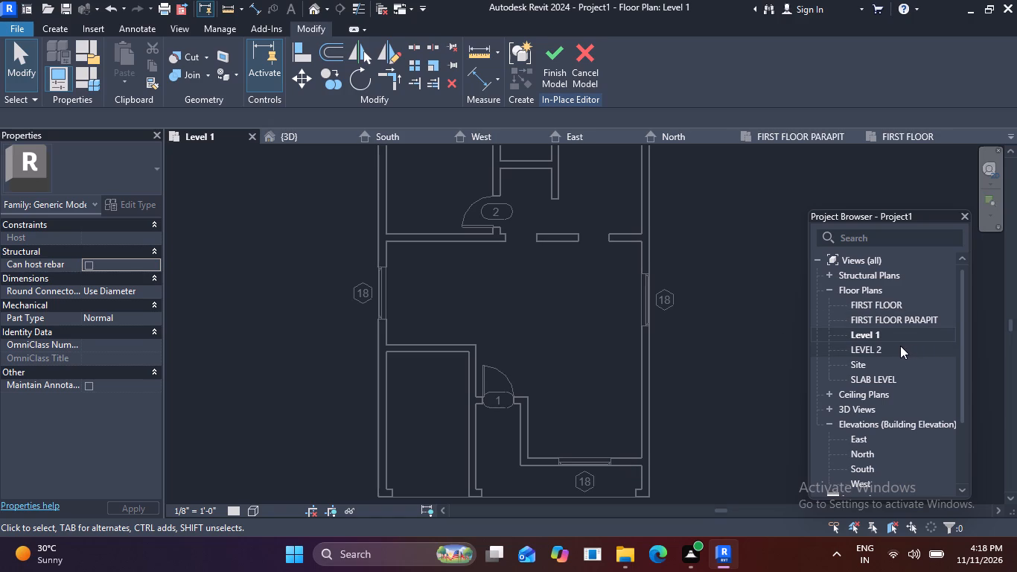
{"action": "left_click", "coordinate": [272, 133]}
{"action": "scroll", "coordinate": [427, 238], "scroll_direction": "down", "scroll_amount": 2}
{"action": "middle_click_drag", "start_coordinate": [489, 275], "coordinate": [615, 288]}
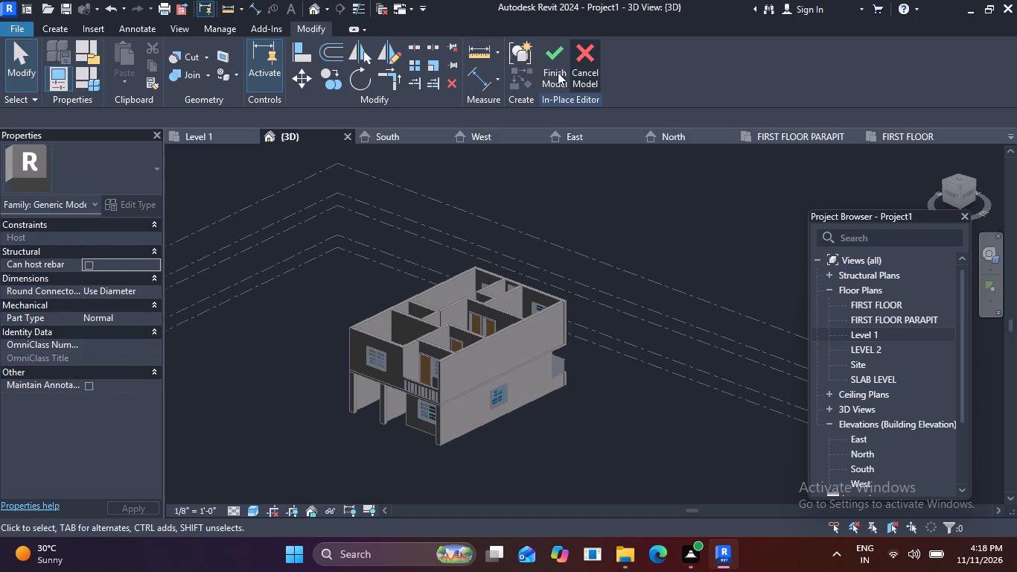
Finish the in-place generic model and dismiss the save reminder without saving.
{"action": "left_click", "coordinate": [552, 69]}
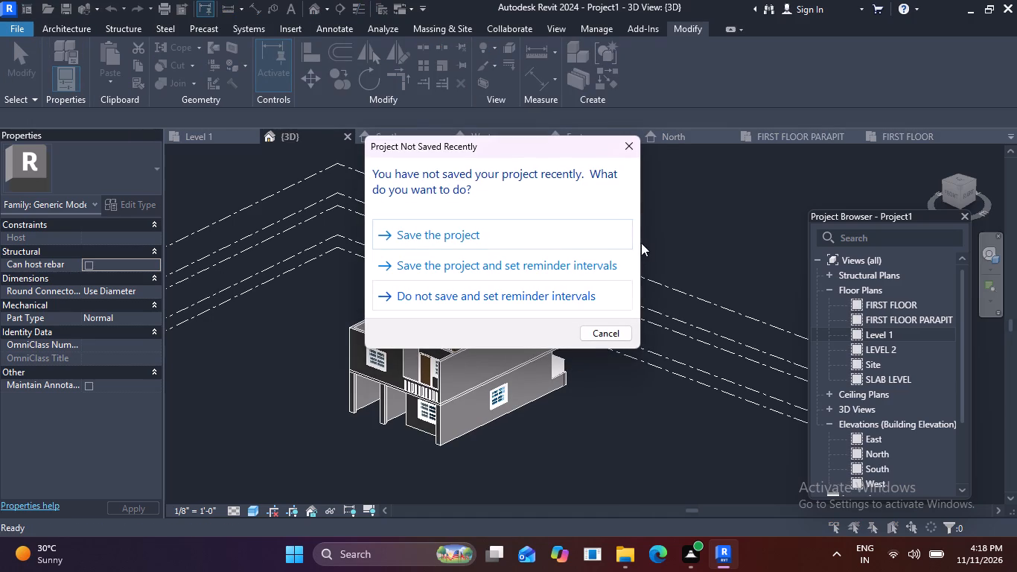
{"action": "left_click", "coordinate": [623, 140]}
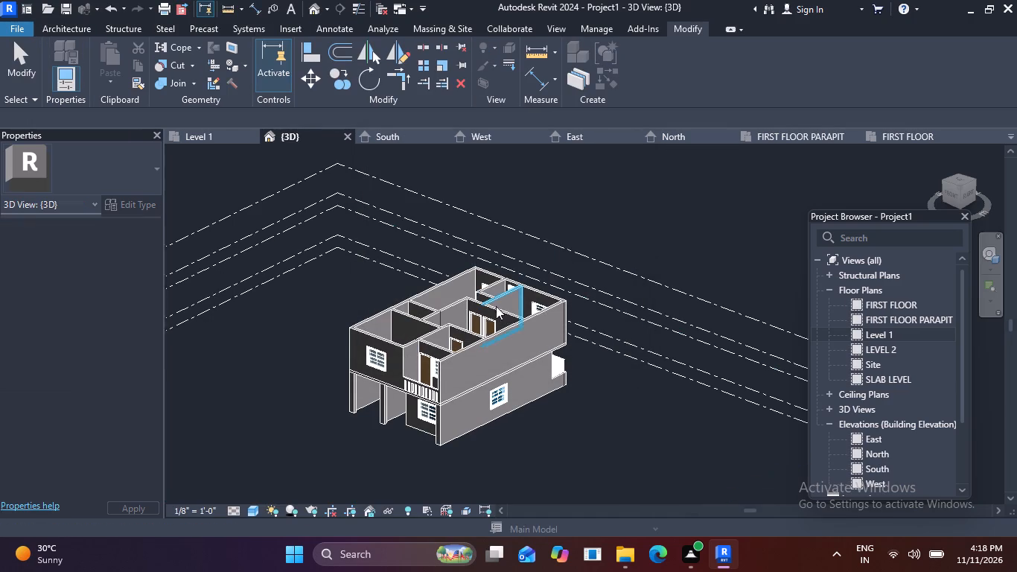
Examine the balcony side of the house in 3D and the level lines in the East elevation.
{"action": "scroll", "coordinate": [375, 412], "scroll_direction": "up", "scroll_amount": 4}
{"action": "middle_click_drag", "start_coordinate": [469, 379], "coordinate": [578, 421]}
{"action": "scroll", "coordinate": [481, 384], "scroll_direction": "up", "scroll_amount": 1}
{"action": "scroll", "coordinate": [561, 395], "scroll_direction": "up", "scroll_amount": 2}
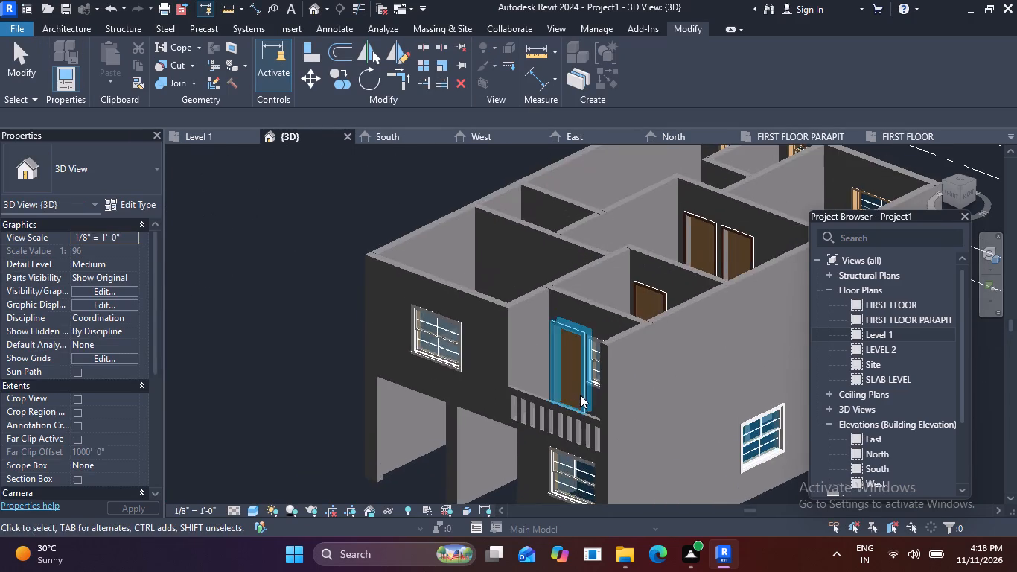
{"action": "middle_click_drag", "start_coordinate": [580, 395], "coordinate": [482, 350]}
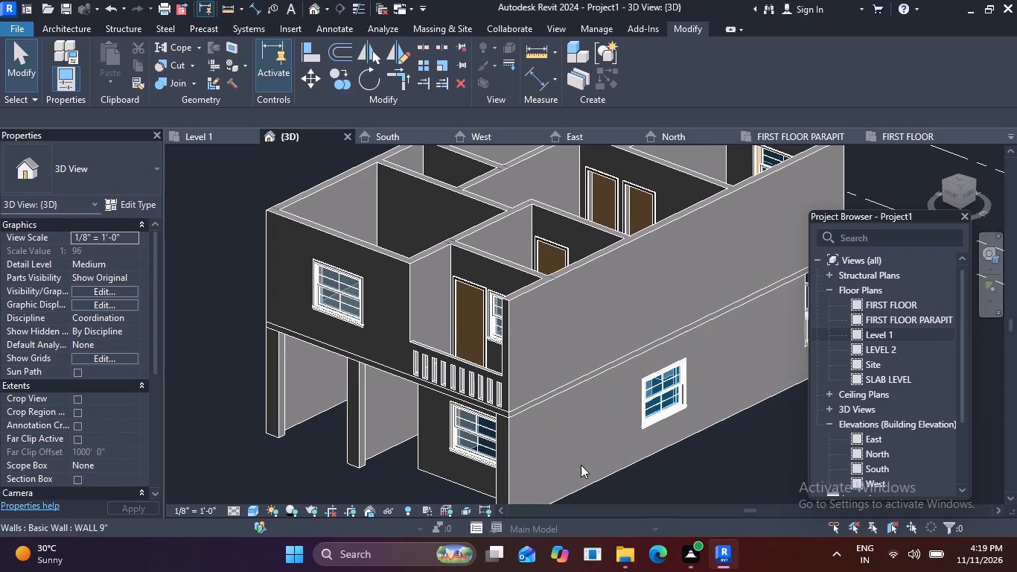
{"action": "double_click", "coordinate": [854, 439]}
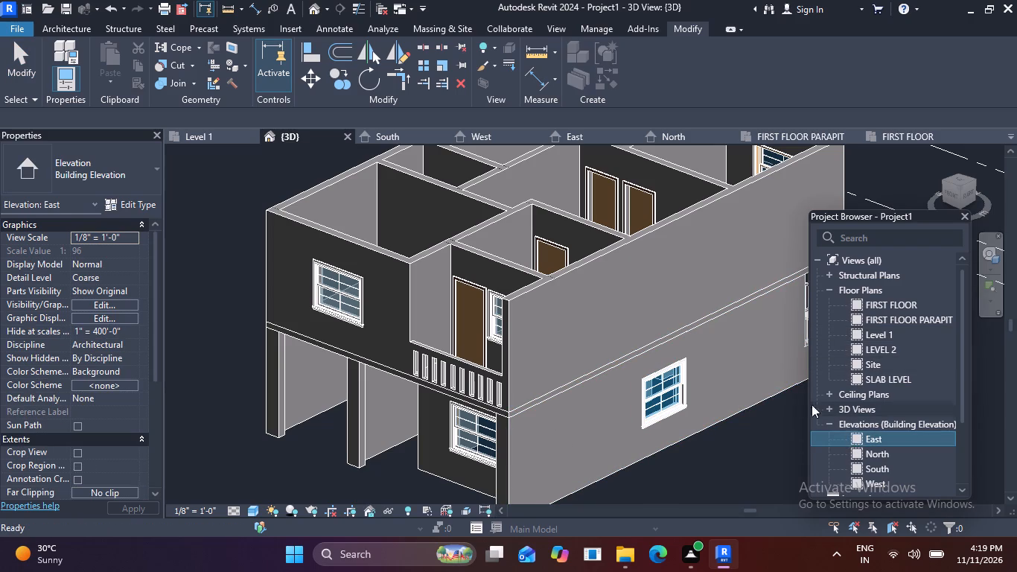
{"action": "double_click", "coordinate": [861, 436]}
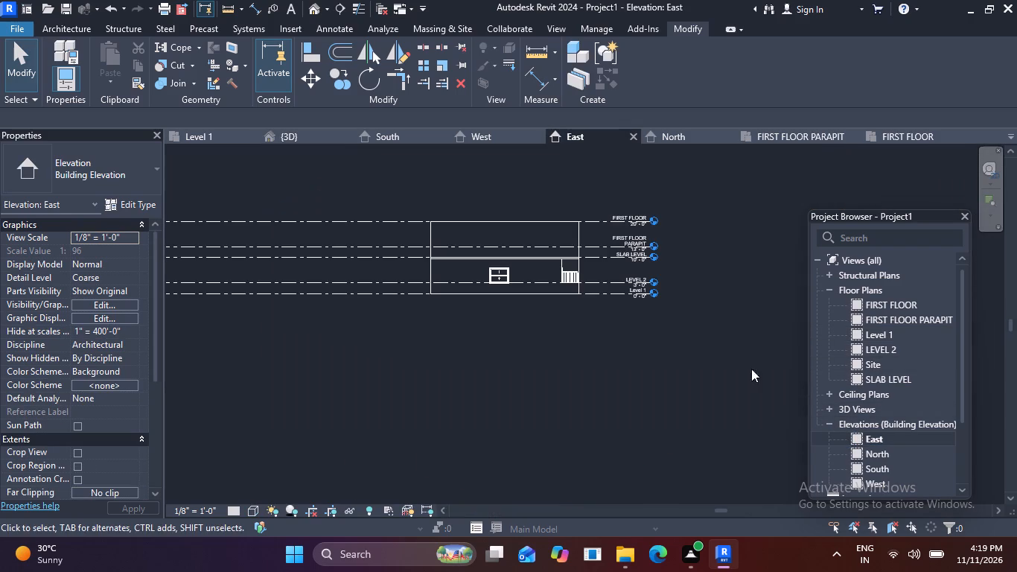
{"action": "scroll", "coordinate": [532, 212], "scroll_direction": "up", "scroll_amount": 5}
{"action": "middle_click_drag", "start_coordinate": [742, 258], "coordinate": [756, 235]}
{"action": "scroll", "coordinate": [632, 243], "scroll_direction": "up", "scroll_amount": 3}
{"action": "scroll", "coordinate": [660, 237], "scroll_direction": "down", "scroll_amount": 2}
{"action": "middle_click_drag", "start_coordinate": [665, 257], "coordinate": [673, 288]}
{"action": "middle_click_drag", "start_coordinate": [707, 236], "coordinate": [581, 282]}
{"action": "scroll", "coordinate": [581, 282], "scroll_direction": "down", "scroll_amount": 3}
{"action": "middle_click_drag", "start_coordinate": [581, 282], "coordinate": [582, 283]}
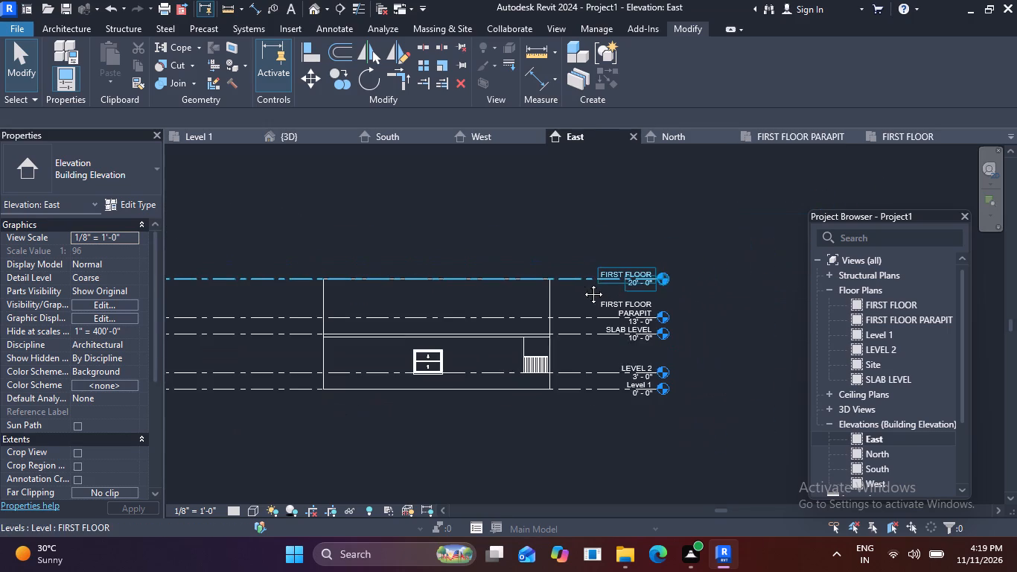
{"action": "middle_click_drag", "start_coordinate": [582, 283], "coordinate": [614, 308]}
{"action": "scroll", "coordinate": [628, 298], "scroll_direction": "up", "scroll_amount": 2}
{"action": "scroll", "coordinate": [522, 283], "scroll_direction": "down", "scroll_amount": 1}
{"action": "middle_click_drag", "start_coordinate": [552, 285], "coordinate": [819, 295]}
{"action": "scroll", "coordinate": [427, 276], "scroll_direction": "down", "scroll_amount": 3}
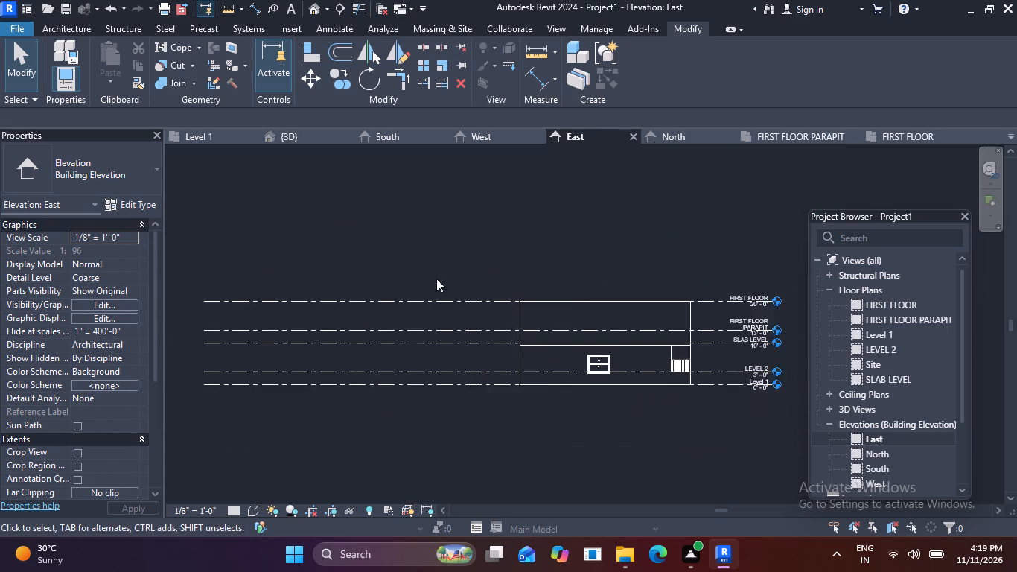
{"action": "middle_click_drag", "start_coordinate": [474, 286], "coordinate": [641, 297]}
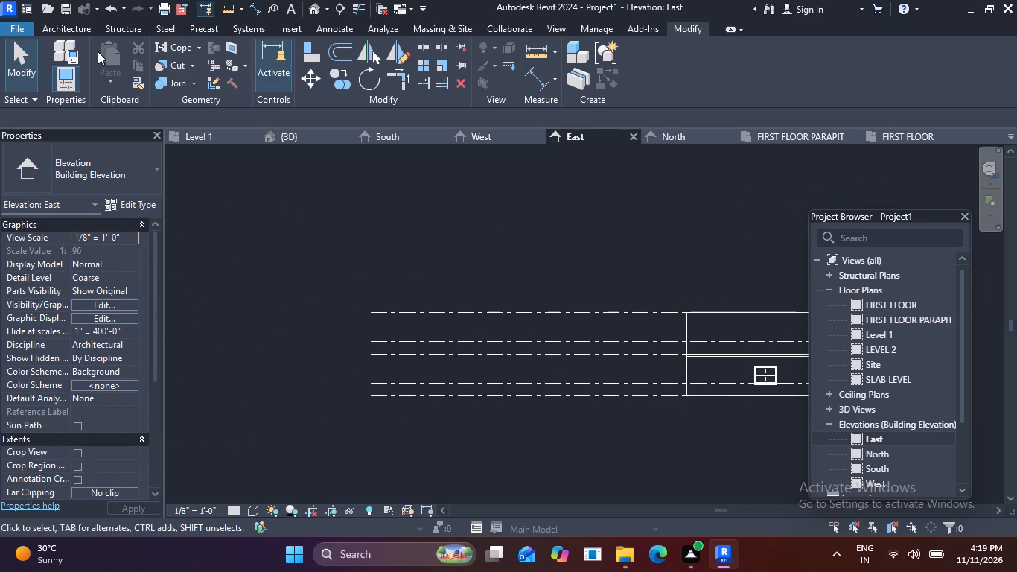
Draw a new level 3'-0" above the FIRST FLOOR level in the East elevation, aligned with both ends of the existing levels.
{"action": "left_click", "coordinate": [81, 27]}
{"action": "left_click", "coordinate": [852, 58]}
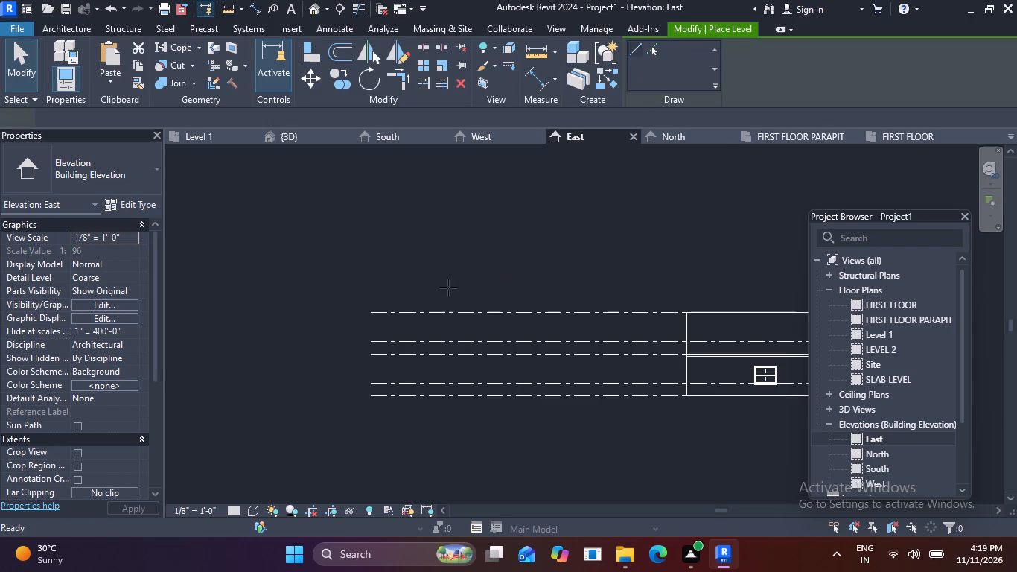
{"action": "scroll", "coordinate": [407, 296], "scroll_direction": "up", "scroll_amount": 4}
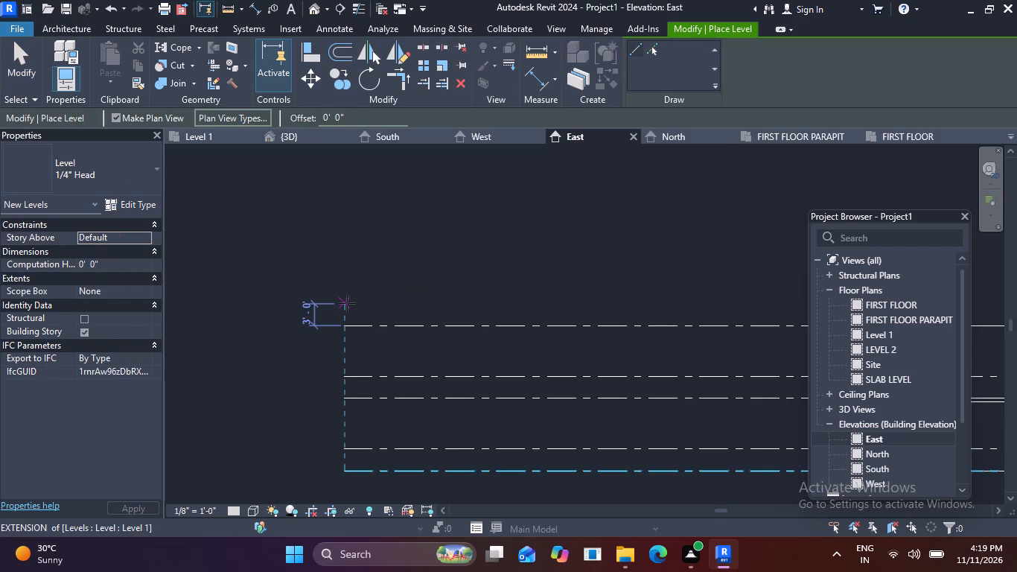
{"action": "left_click", "coordinate": [347, 303]}
{"action": "scroll", "coordinate": [546, 290], "scroll_direction": "down", "scroll_amount": 2}
{"action": "middle_click_drag", "start_coordinate": [552, 297], "coordinate": [258, 258]}
{"action": "scroll", "coordinate": [602, 248], "scroll_direction": "down", "scroll_amount": 1}
{"action": "middle_click_drag", "start_coordinate": [602, 248], "coordinate": [351, 248]}
{"action": "scroll", "coordinate": [528, 238], "scroll_direction": "up", "scroll_amount": 3}
{"action": "scroll", "coordinate": [593, 239], "scroll_direction": "up", "scroll_amount": 3}
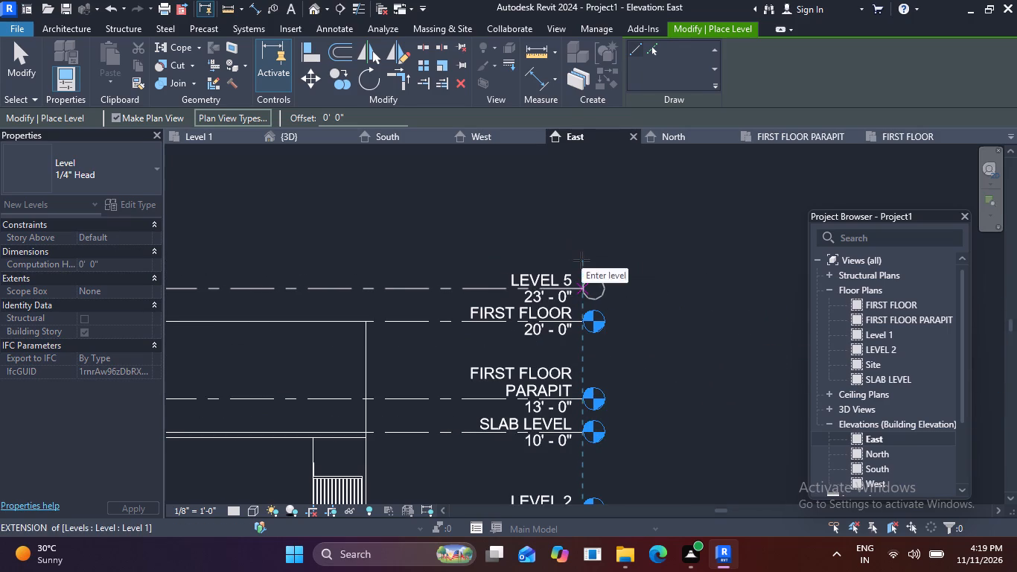
{"action": "left_click", "coordinate": [581, 260]}
{"action": "key", "text": "Escape"}
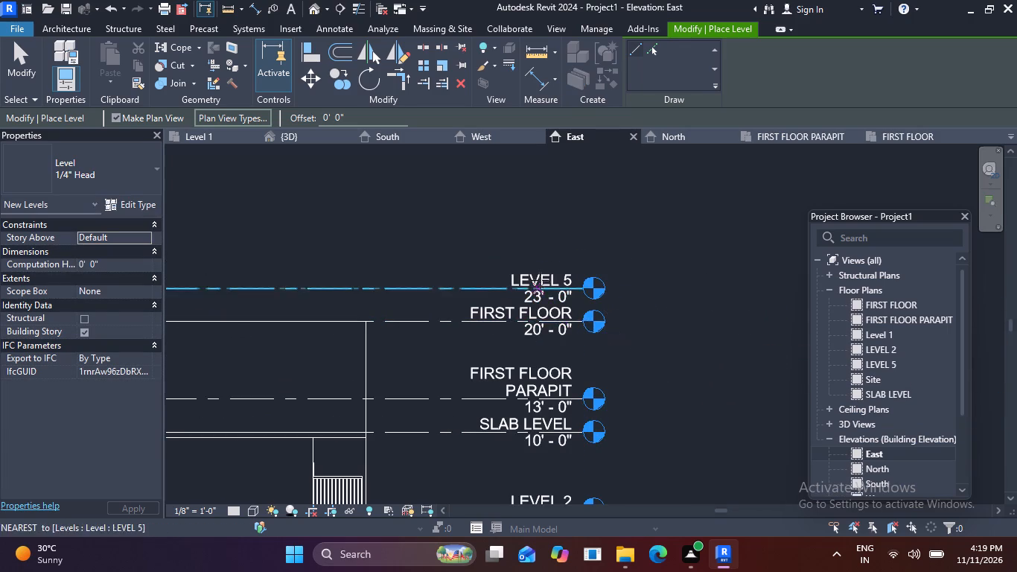
{"action": "scroll", "coordinate": [541, 279], "scroll_direction": "down", "scroll_amount": 1}
{"action": "middle_click_drag", "start_coordinate": [557, 282], "coordinate": [638, 321]}
{"action": "key", "text": "Escape"}
Rename the new 23'-0" level as PRAPIT WALL and rename its corresponding views too.
{"action": "scroll", "coordinate": [640, 324], "scroll_direction": "up", "scroll_amount": 4}
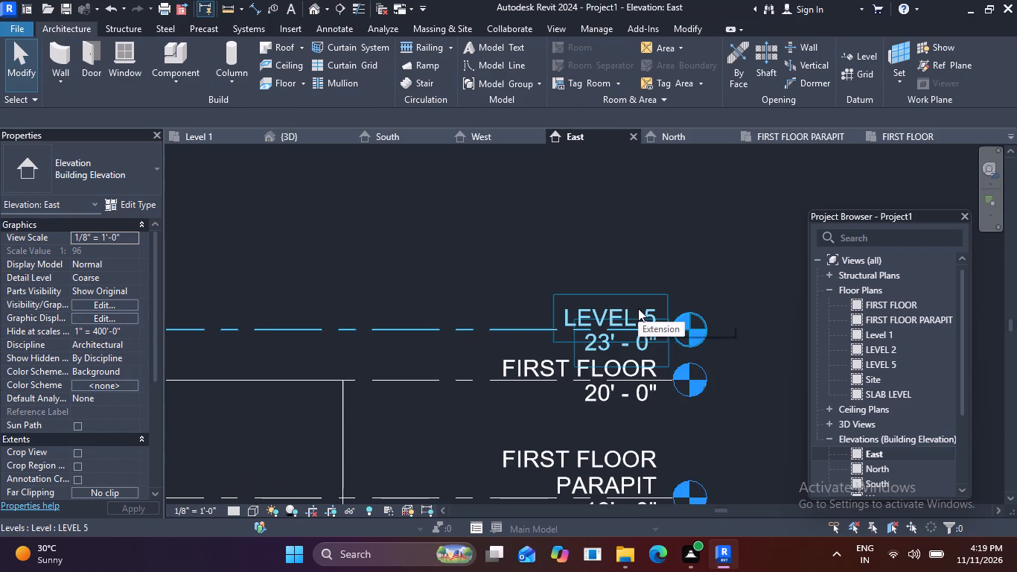
{"action": "left_click", "coordinate": [612, 308]}
{"action": "double_click", "coordinate": [612, 308]}
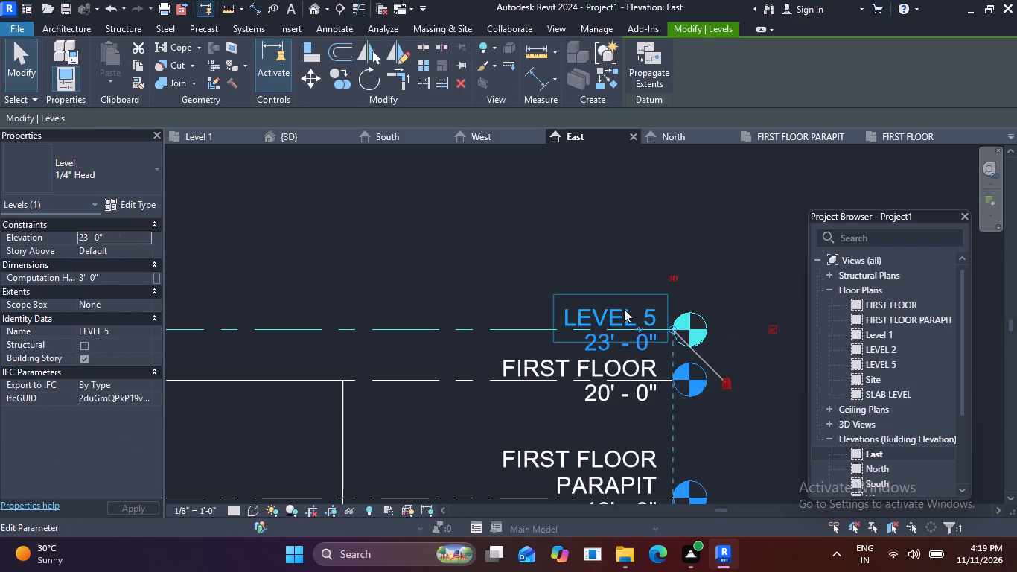
{"action": "left_click", "coordinate": [622, 311]}
{"action": "key", "text": "BackSpace"}
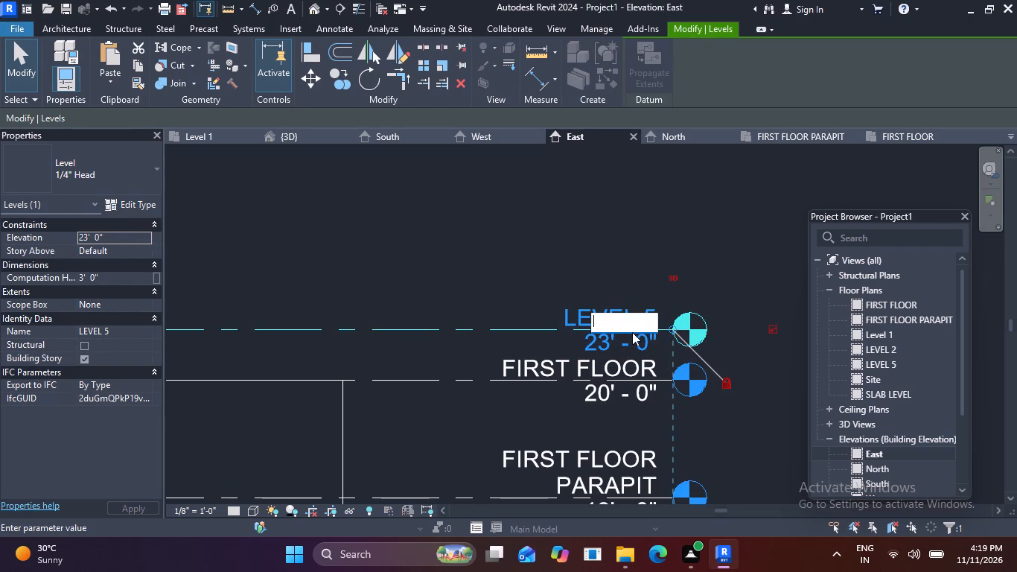
{"action": "key", "text": "p"}
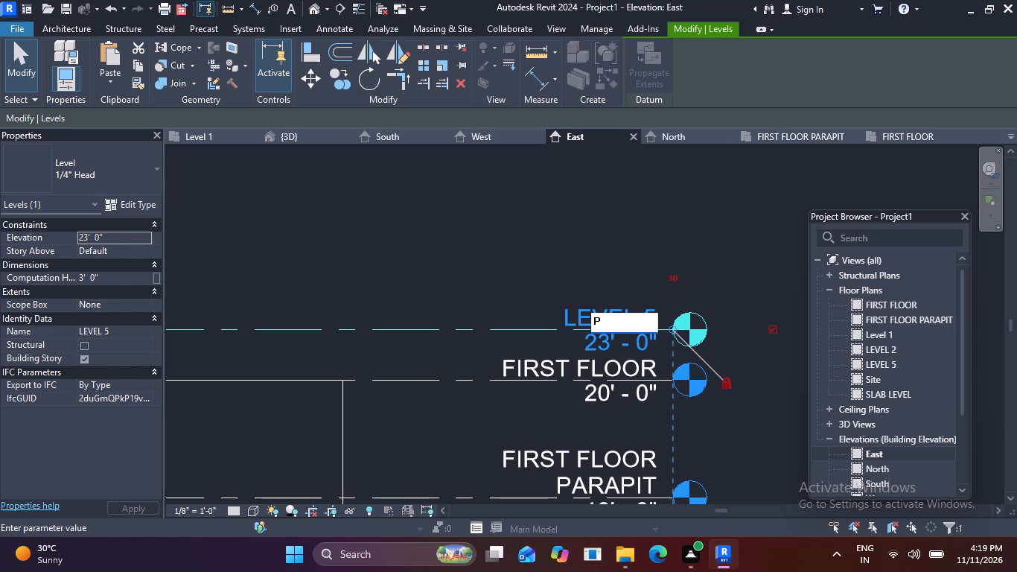
{"action": "type", "text": "RA"}
{"action": "type", "text": "PIT"}
{"action": "key", "text": "space"}
{"action": "type", "text": "WALL"}
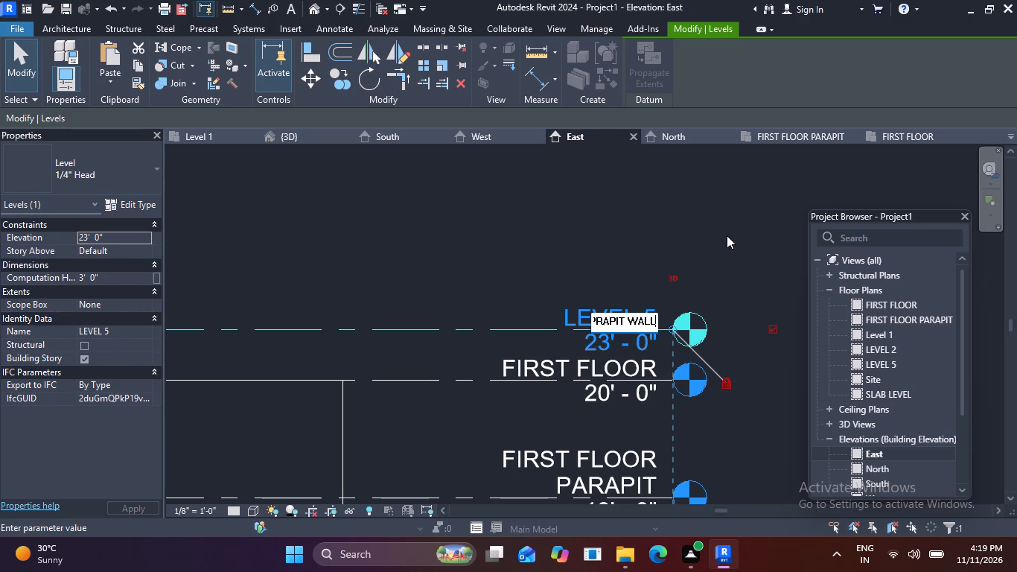
{"action": "left_click", "coordinate": [729, 233]}
{"action": "left_click", "coordinate": [560, 270]}
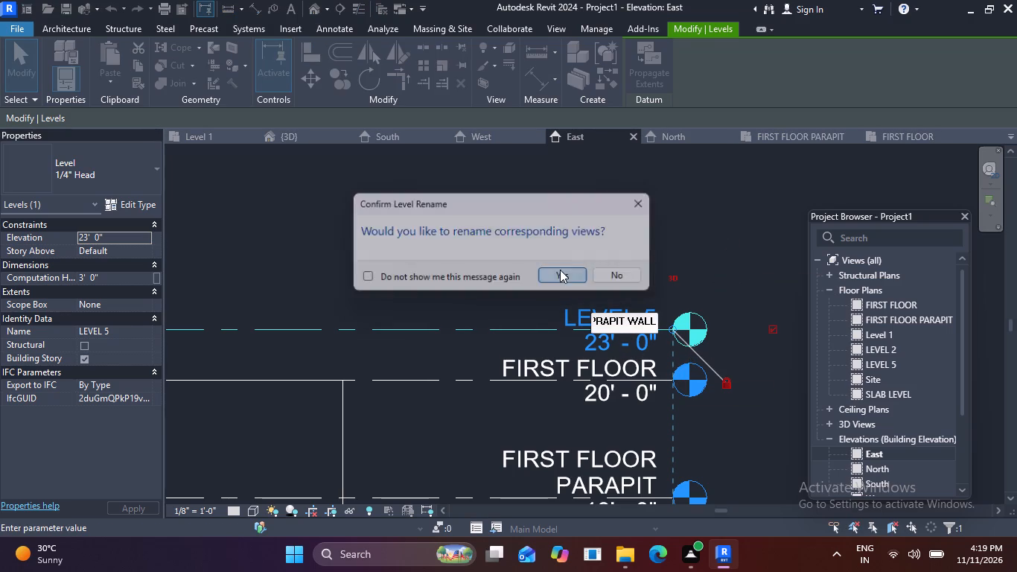
Examine the levels in the East elevation and check the FIRST FLOOR and Level 1 floor plans.
{"action": "scroll", "coordinate": [678, 227], "scroll_direction": "down", "scroll_amount": 4}
{"action": "middle_click_drag", "start_coordinate": [677, 325], "coordinate": [666, 256]}
{"action": "scroll", "coordinate": [511, 296], "scroll_direction": "down", "scroll_amount": 3}
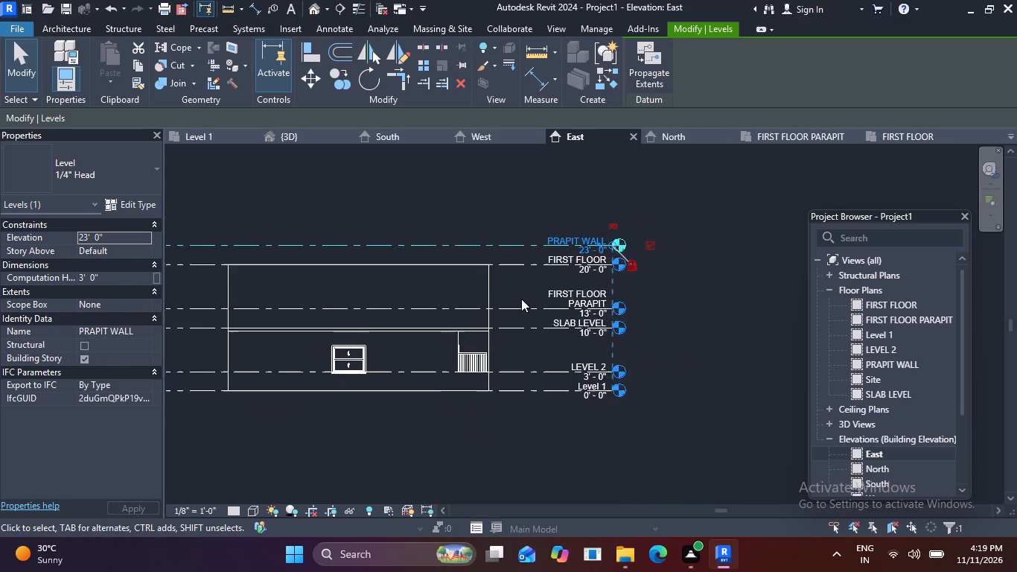
{"action": "middle_click_drag", "start_coordinate": [521, 299], "coordinate": [579, 311]}
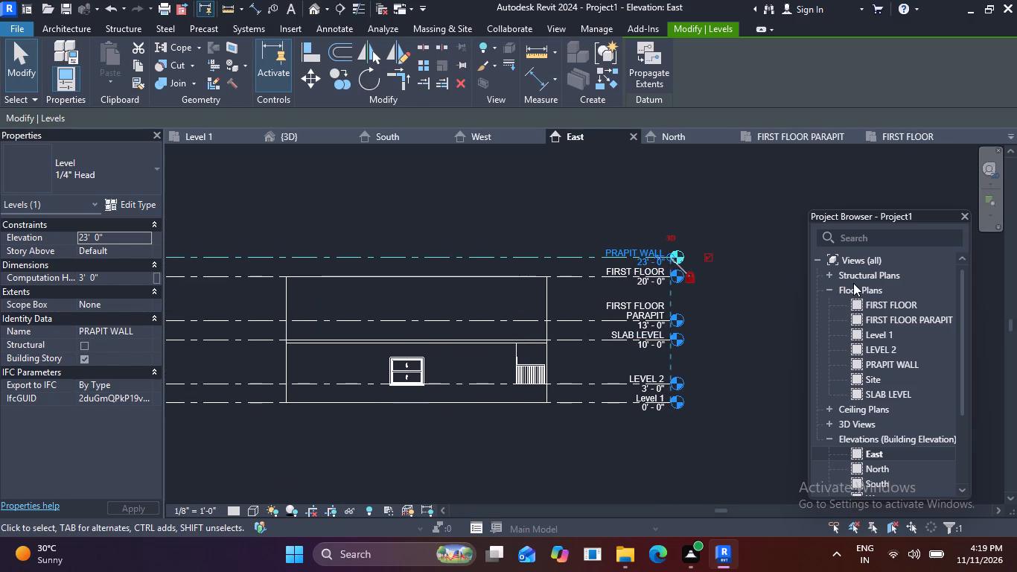
{"action": "double_click", "coordinate": [865, 302]}
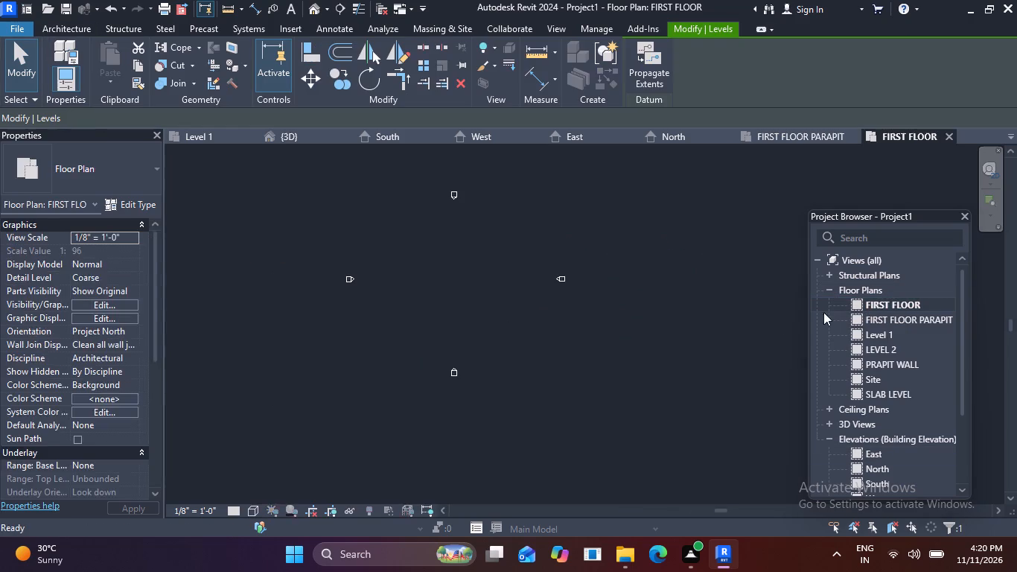
{"action": "scroll", "coordinate": [862, 315], "scroll_direction": "up", "scroll_amount": 3}
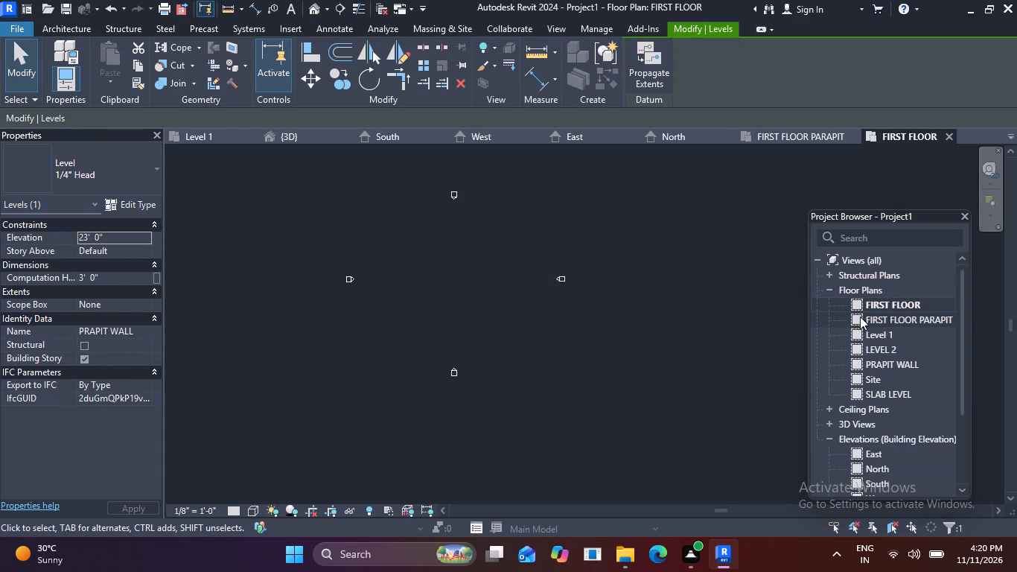
{"action": "scroll", "coordinate": [863, 314], "scroll_direction": "up", "scroll_amount": 5}
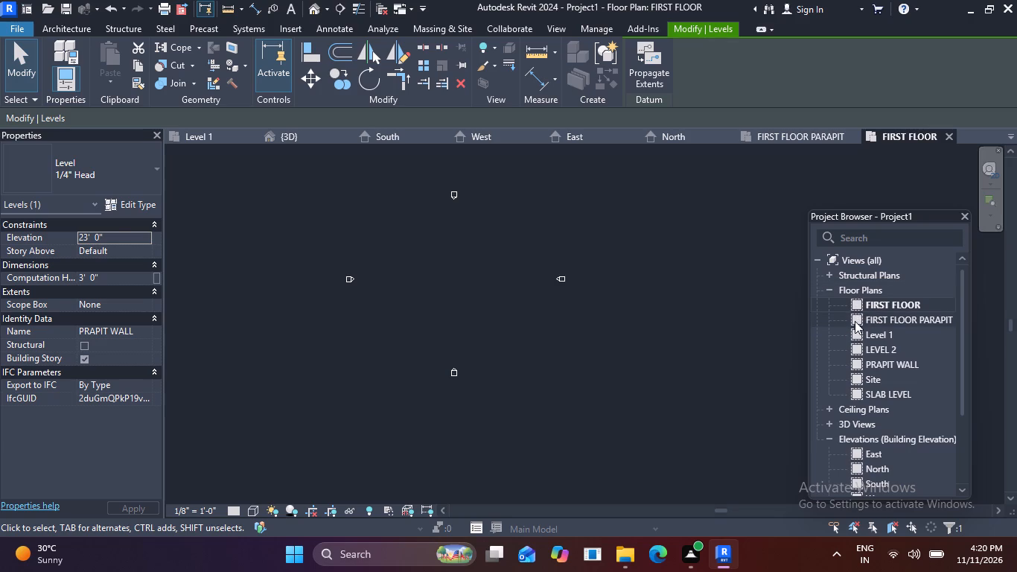
{"action": "left_click", "coordinate": [861, 331]}
{"action": "double_click", "coordinate": [861, 331]}
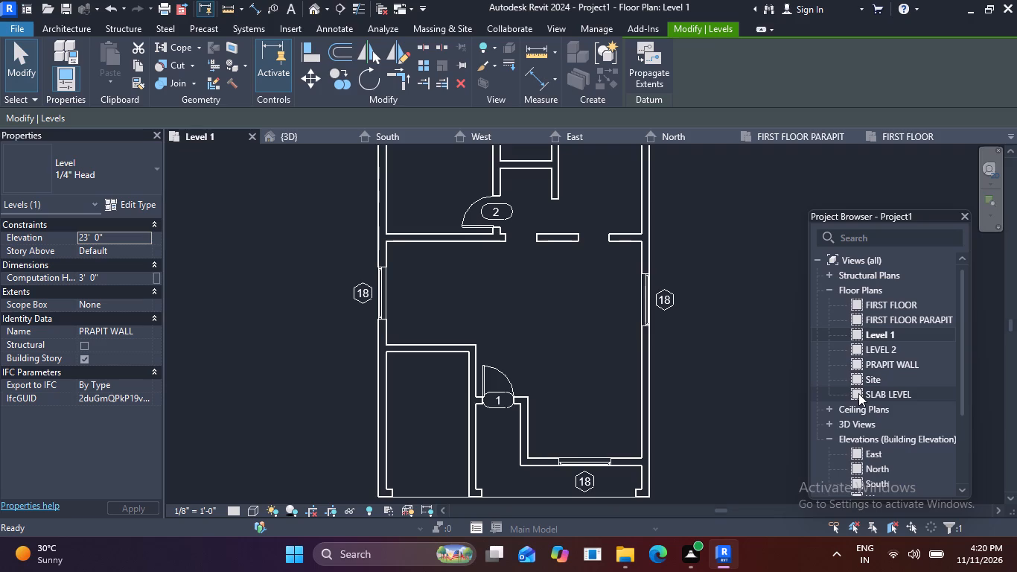
{"action": "scroll", "coordinate": [849, 393], "scroll_direction": "down", "scroll_amount": 2}
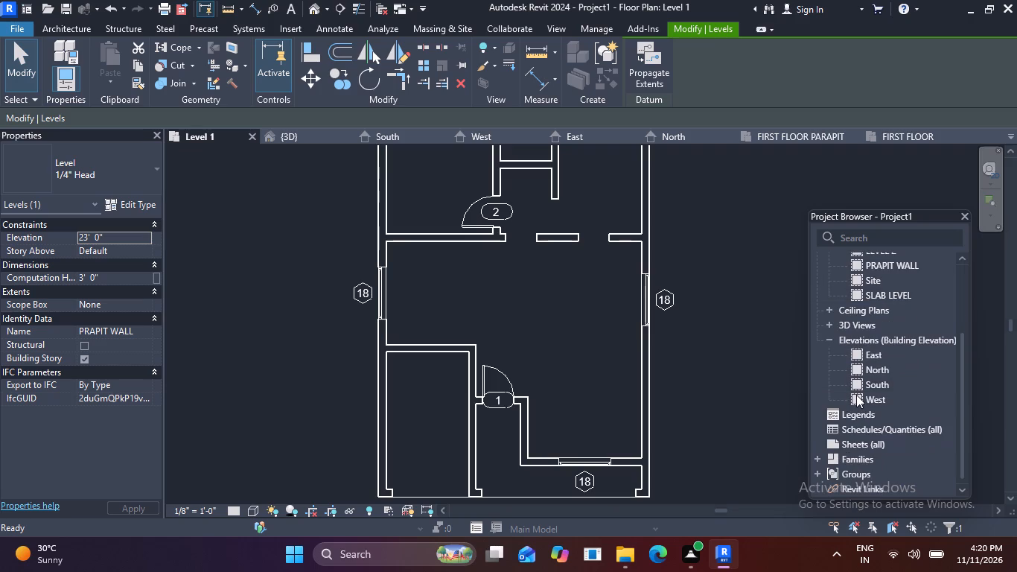
{"action": "scroll", "coordinate": [861, 356], "scroll_direction": "up", "scroll_amount": 5}
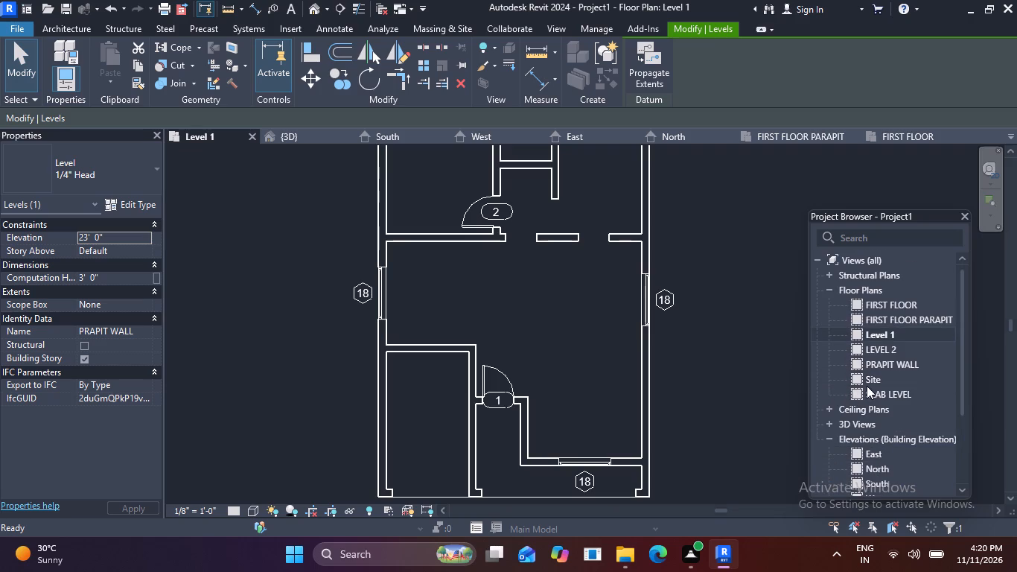
{"action": "double_click", "coordinate": [851, 450]}
{"action": "scroll", "coordinate": [553, 321], "scroll_direction": "down", "scroll_amount": 2}
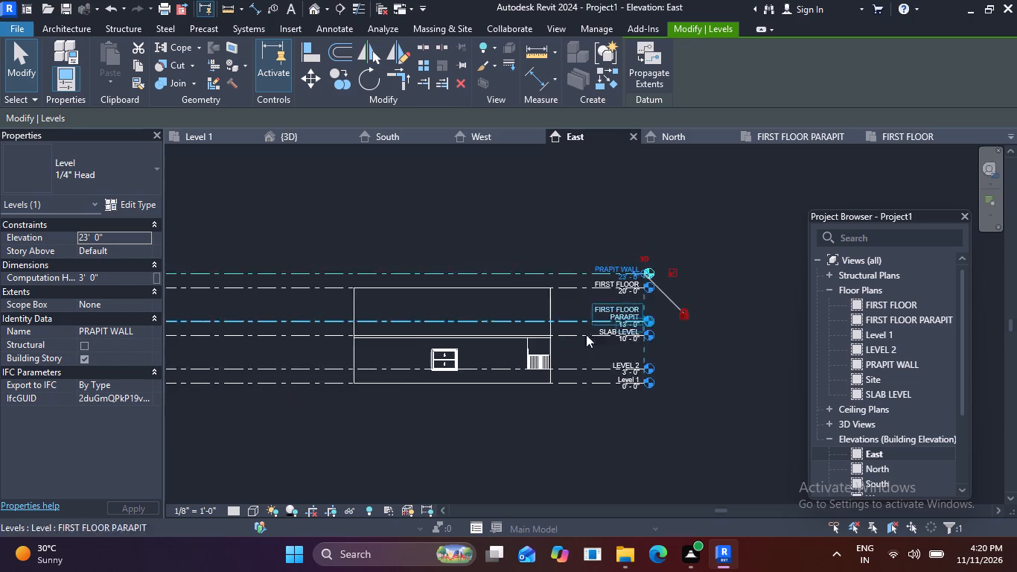
{"action": "middle_click_drag", "start_coordinate": [587, 335], "coordinate": [750, 382]}
{"action": "scroll", "coordinate": [619, 310], "scroll_direction": "up", "scroll_amount": 2}
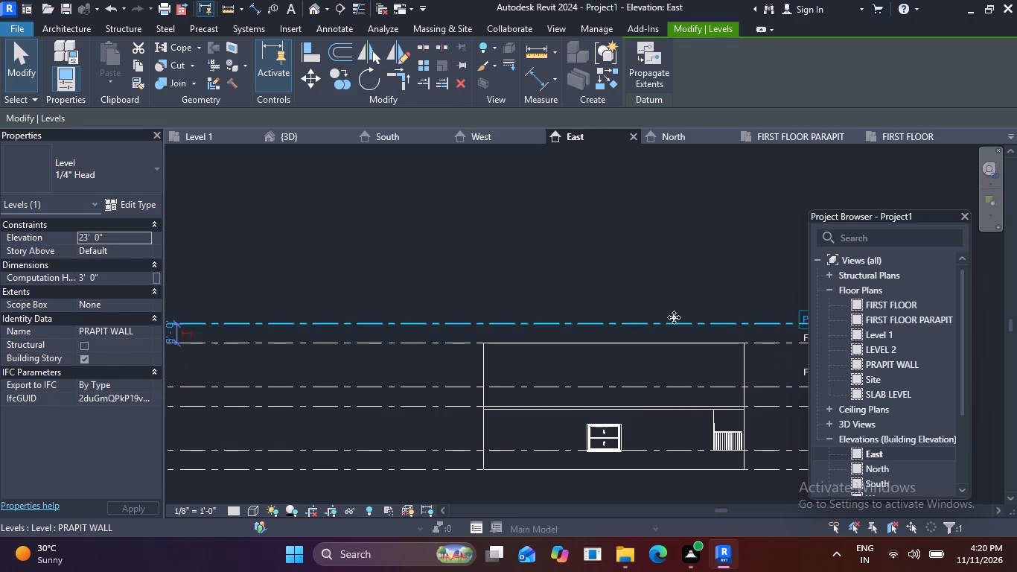
Check the FIRST FLOOR, PRAPIT WALL and FIRST FLOOR PARAPIT floor plans to find the one suited to drawing the parapet walls.
{"action": "double_click", "coordinate": [858, 298]}
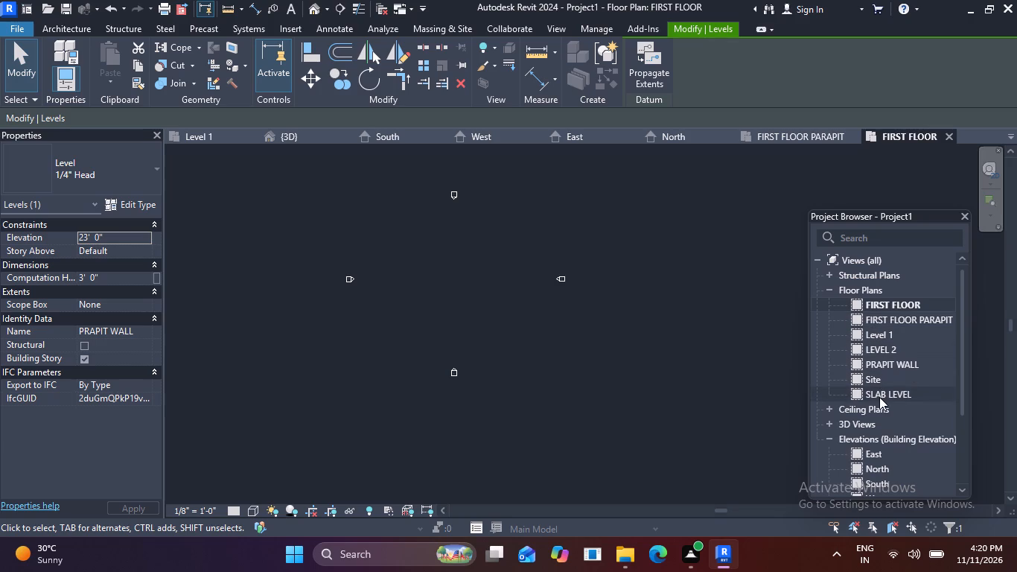
{"action": "double_click", "coordinate": [870, 360]}
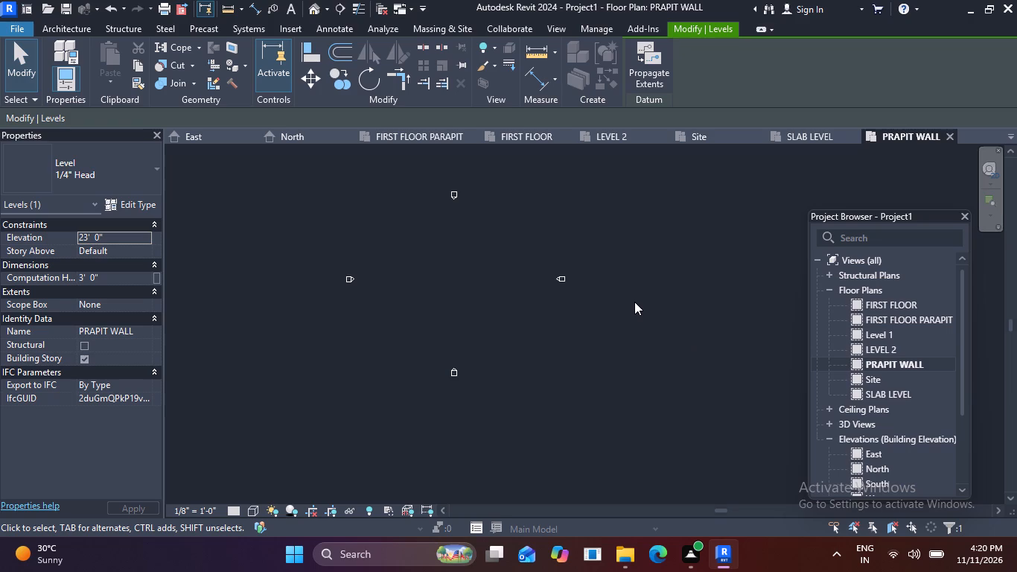
{"action": "left_click", "coordinate": [872, 324]}
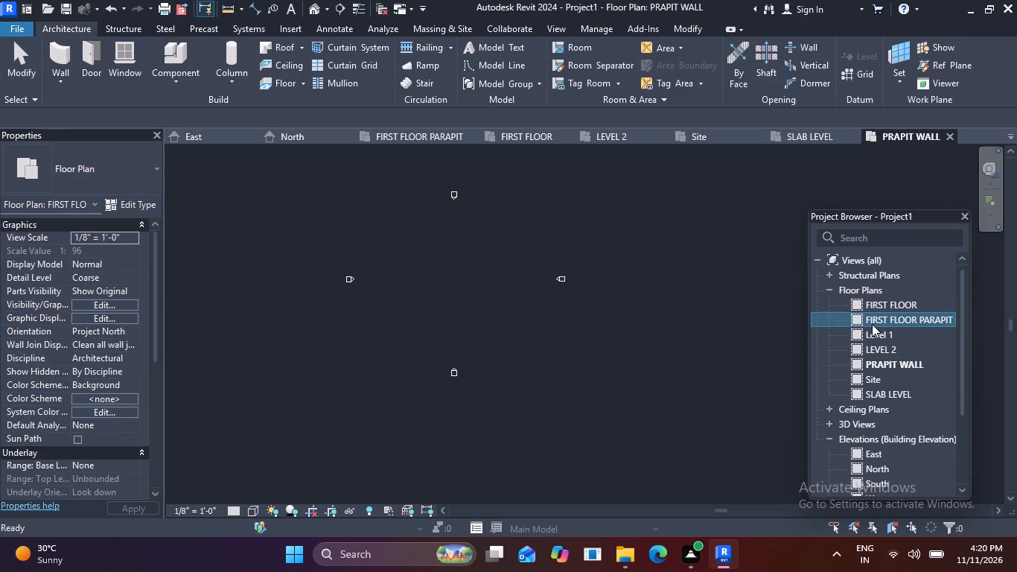
{"action": "double_click", "coordinate": [858, 320]}
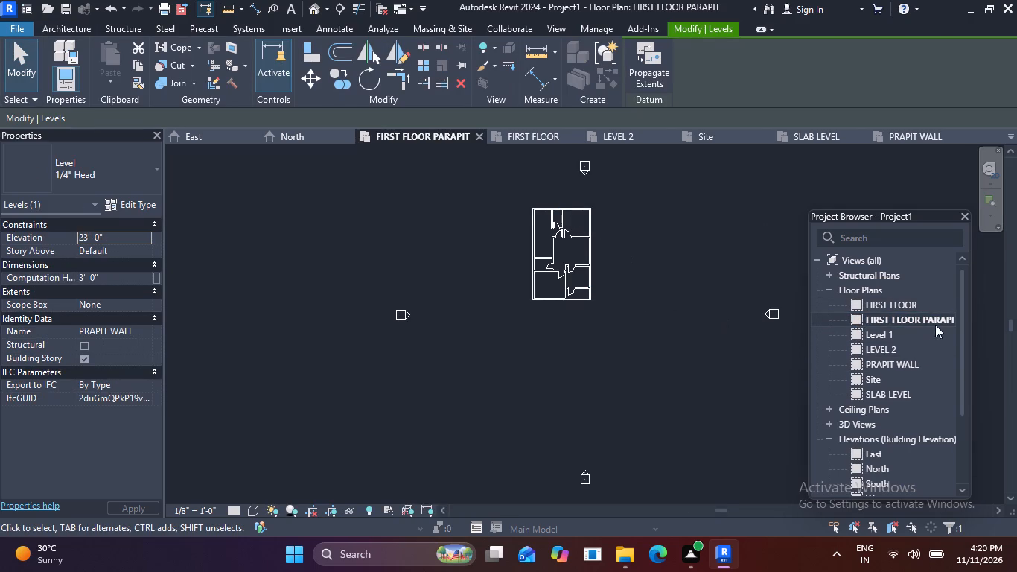
{"action": "scroll", "coordinate": [555, 231], "scroll_direction": "up", "scroll_amount": 5}
{"action": "scroll", "coordinate": [660, 177], "scroll_direction": "up", "scroll_amount": 3}
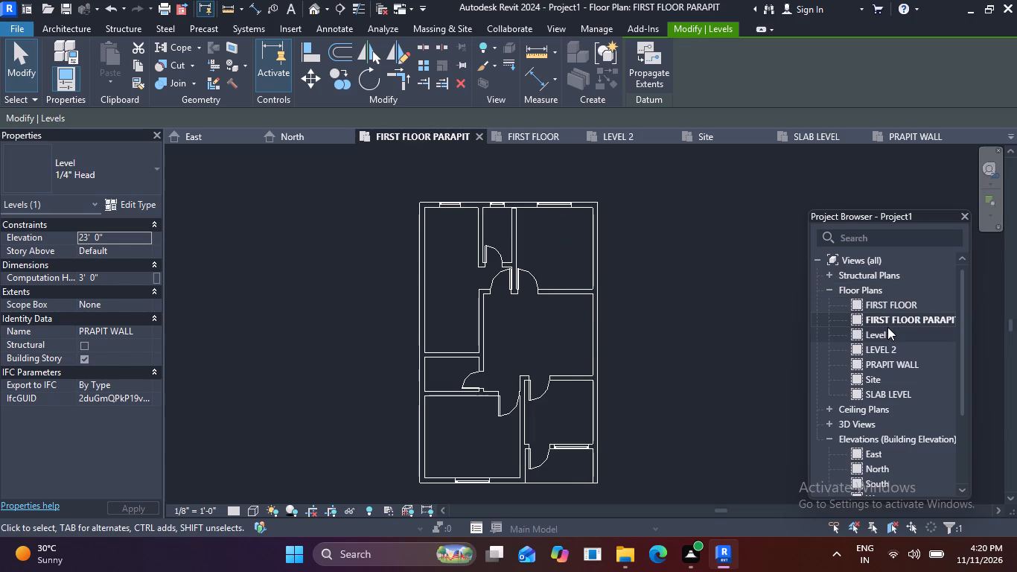
{"action": "double_click", "coordinate": [852, 301]}
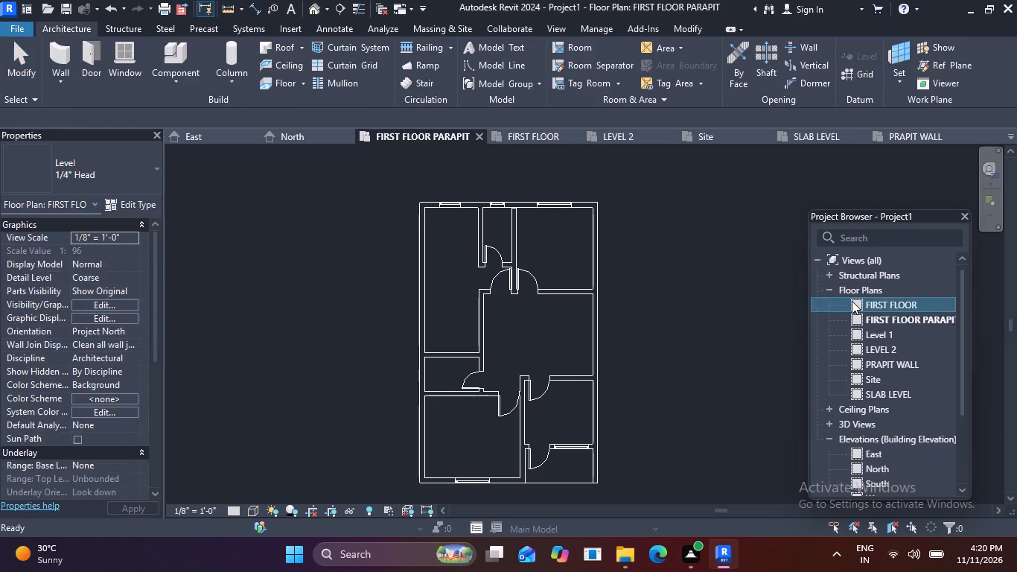
{"action": "double_click", "coordinate": [855, 319]}
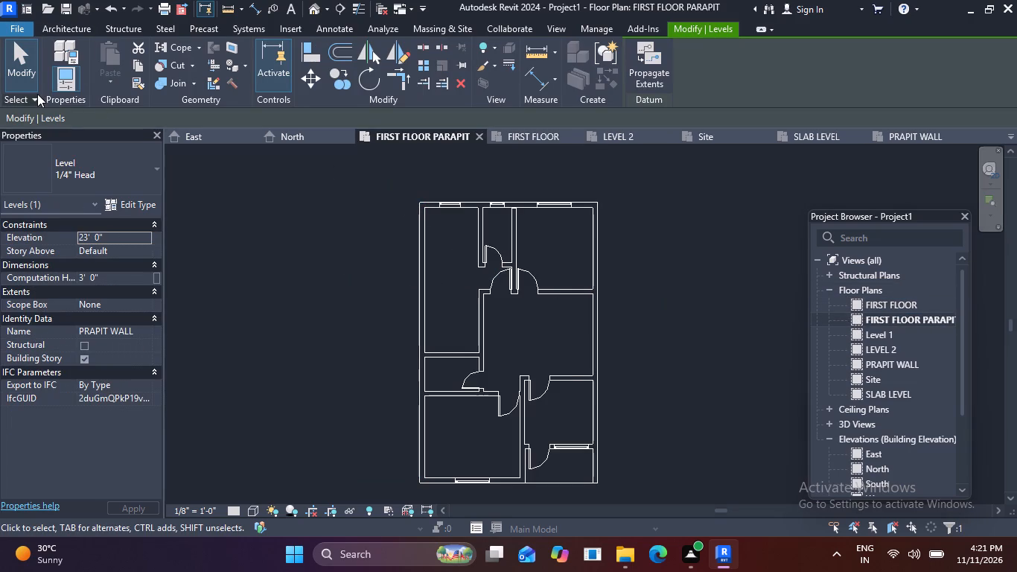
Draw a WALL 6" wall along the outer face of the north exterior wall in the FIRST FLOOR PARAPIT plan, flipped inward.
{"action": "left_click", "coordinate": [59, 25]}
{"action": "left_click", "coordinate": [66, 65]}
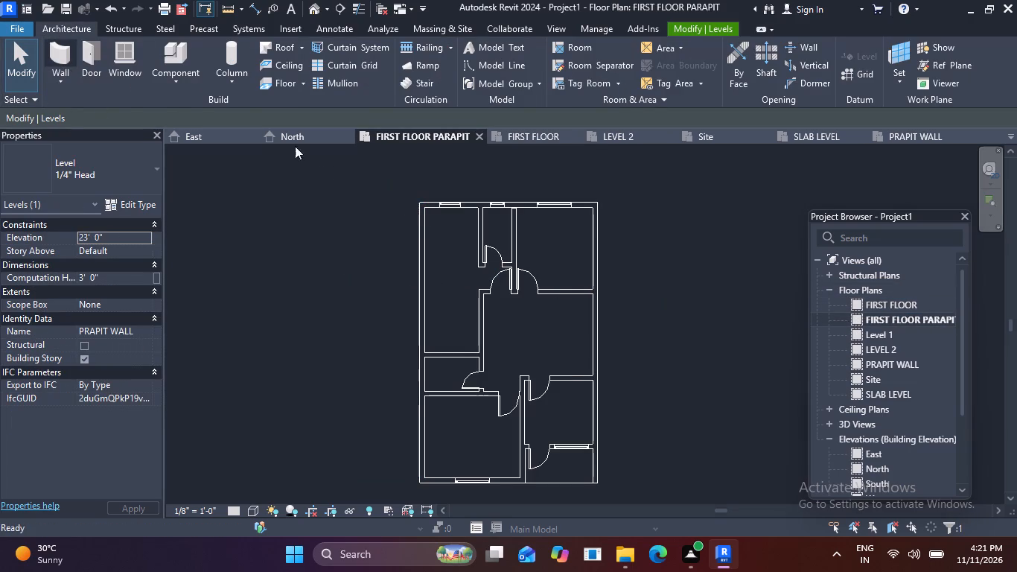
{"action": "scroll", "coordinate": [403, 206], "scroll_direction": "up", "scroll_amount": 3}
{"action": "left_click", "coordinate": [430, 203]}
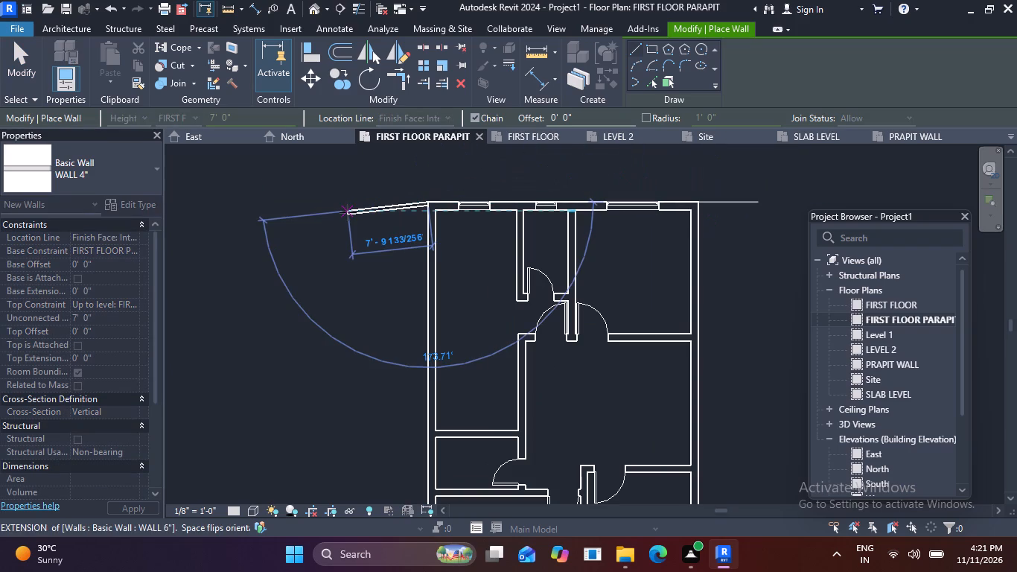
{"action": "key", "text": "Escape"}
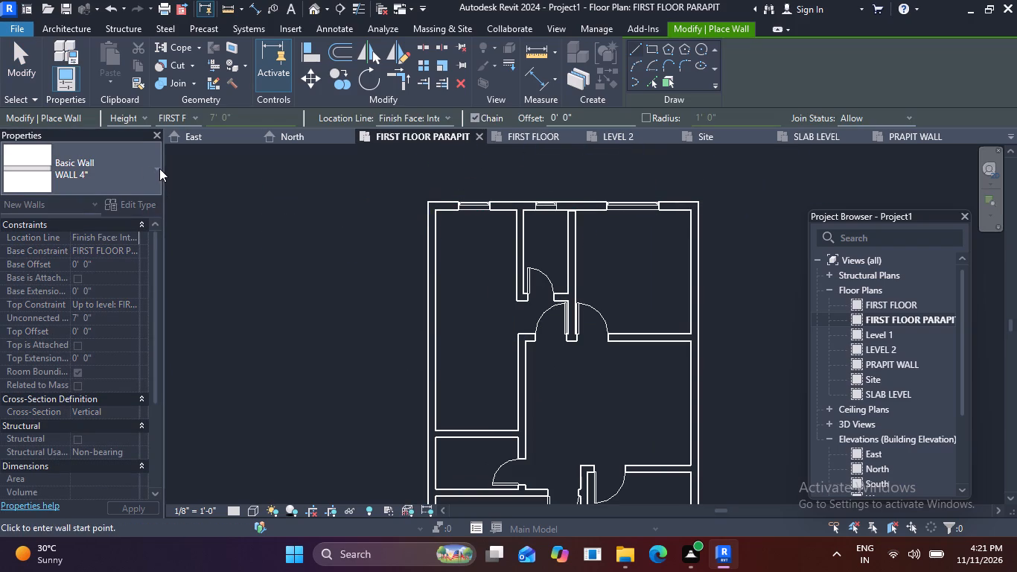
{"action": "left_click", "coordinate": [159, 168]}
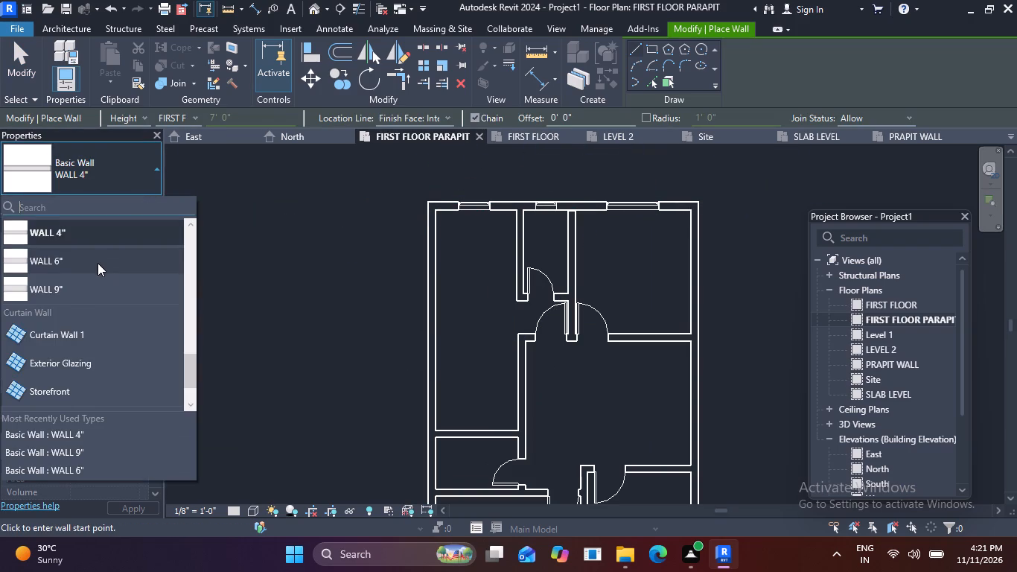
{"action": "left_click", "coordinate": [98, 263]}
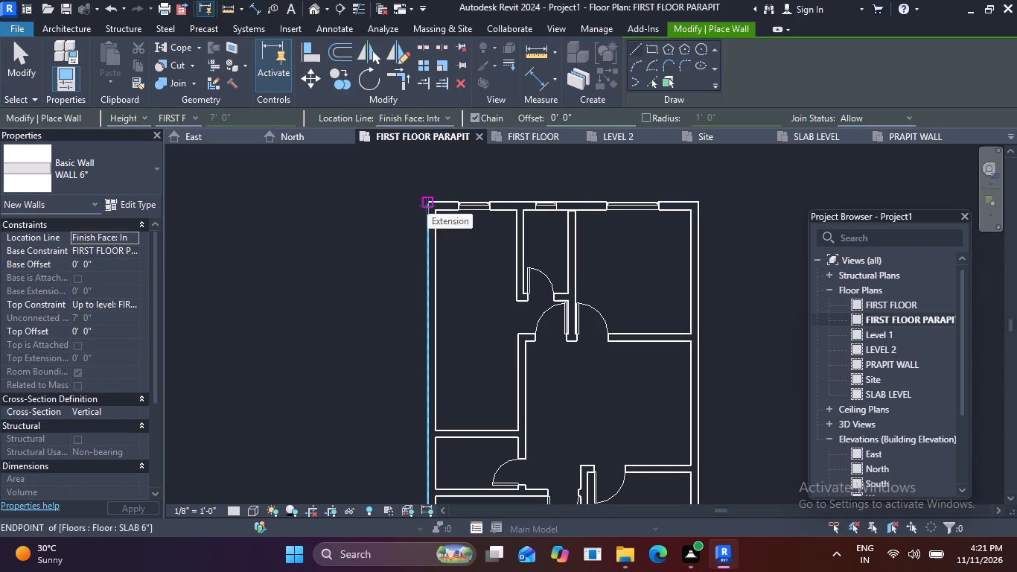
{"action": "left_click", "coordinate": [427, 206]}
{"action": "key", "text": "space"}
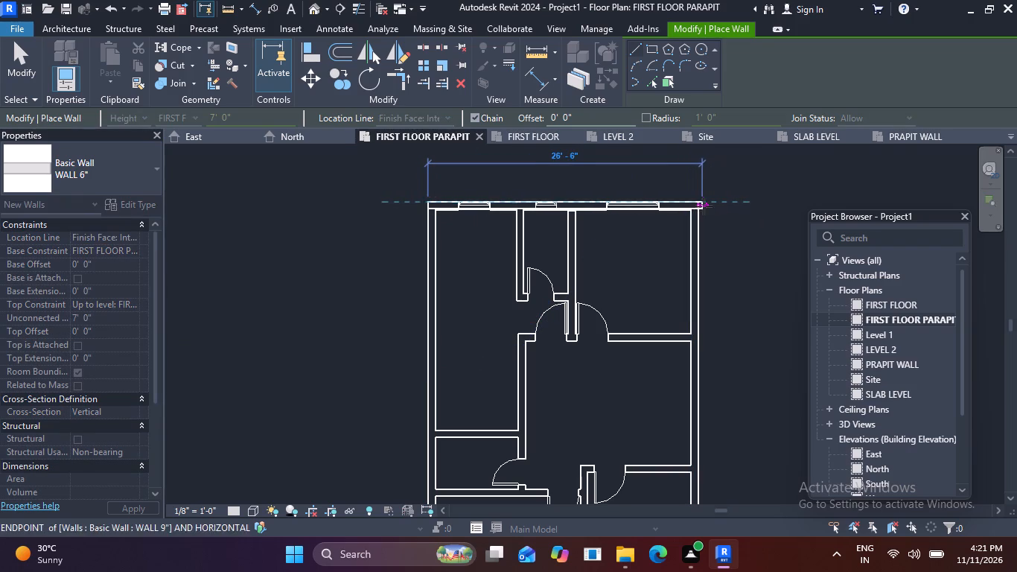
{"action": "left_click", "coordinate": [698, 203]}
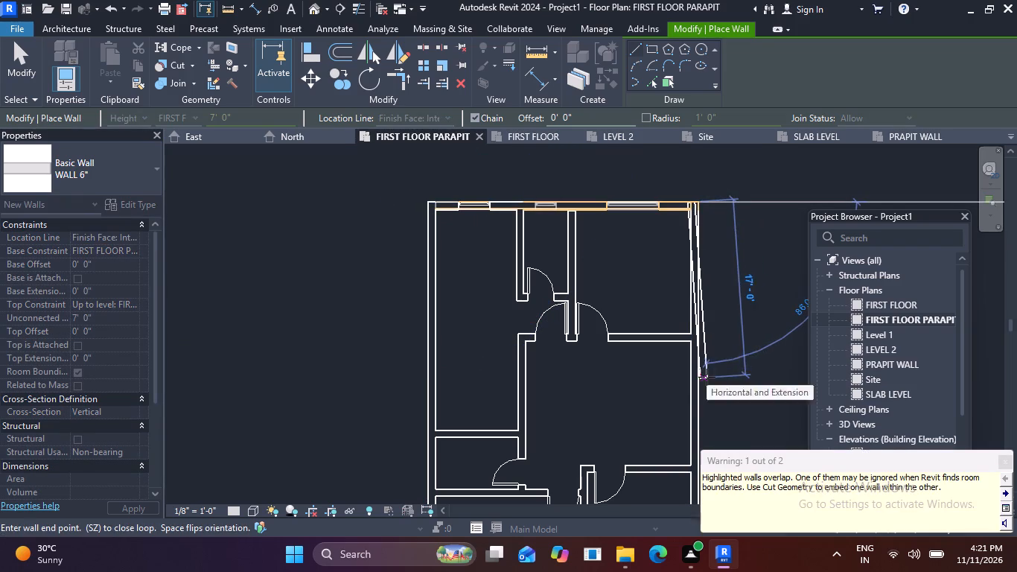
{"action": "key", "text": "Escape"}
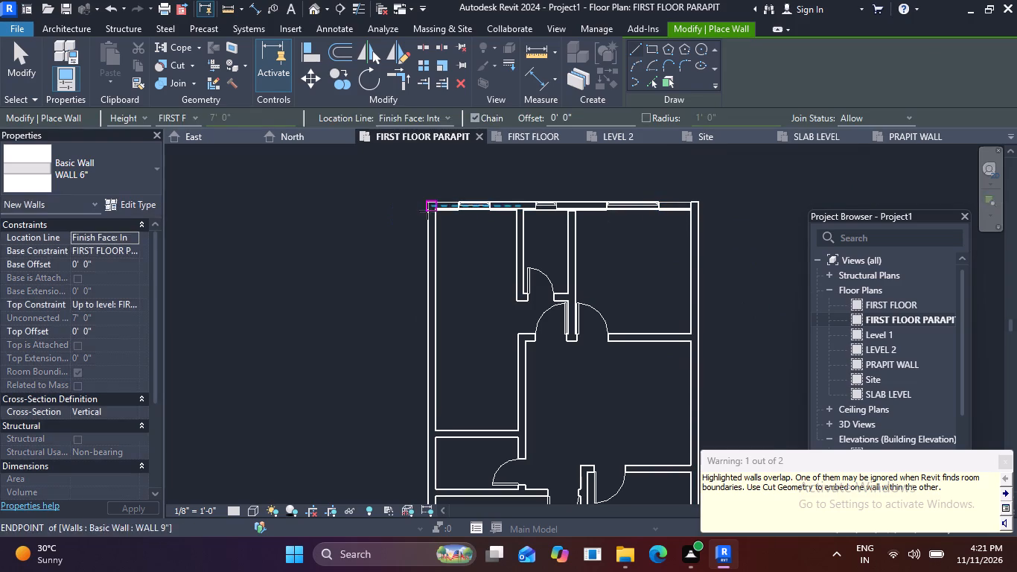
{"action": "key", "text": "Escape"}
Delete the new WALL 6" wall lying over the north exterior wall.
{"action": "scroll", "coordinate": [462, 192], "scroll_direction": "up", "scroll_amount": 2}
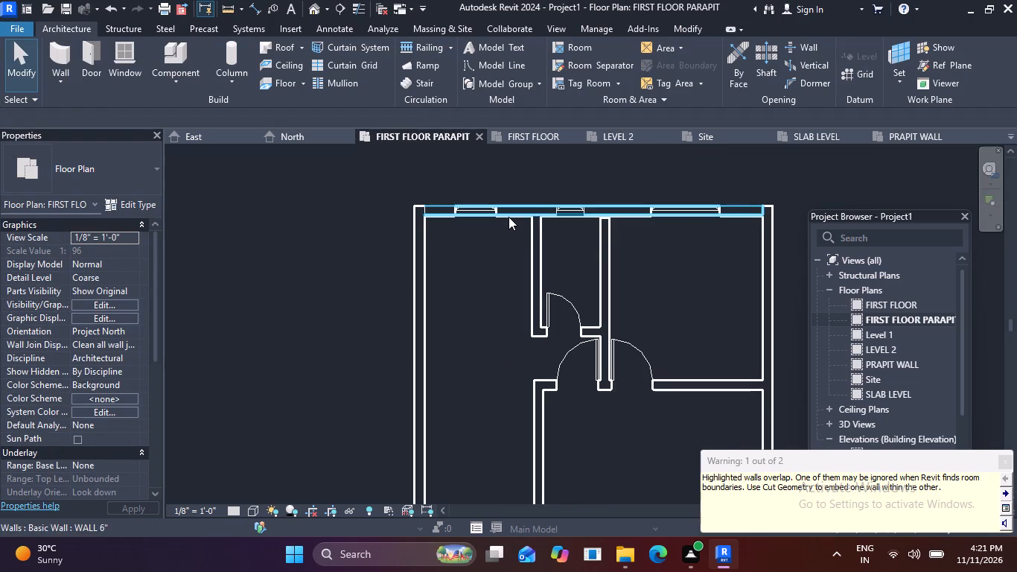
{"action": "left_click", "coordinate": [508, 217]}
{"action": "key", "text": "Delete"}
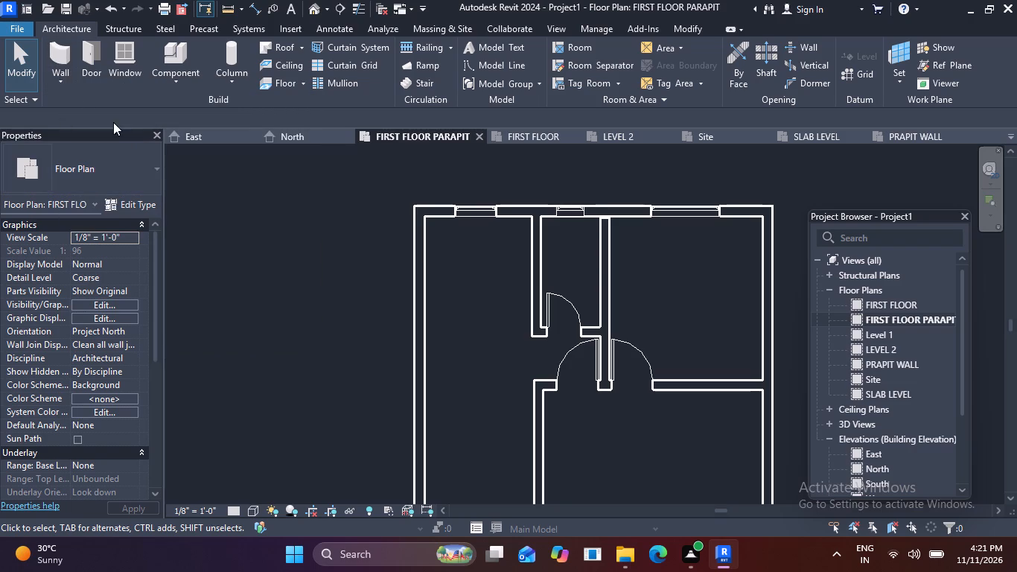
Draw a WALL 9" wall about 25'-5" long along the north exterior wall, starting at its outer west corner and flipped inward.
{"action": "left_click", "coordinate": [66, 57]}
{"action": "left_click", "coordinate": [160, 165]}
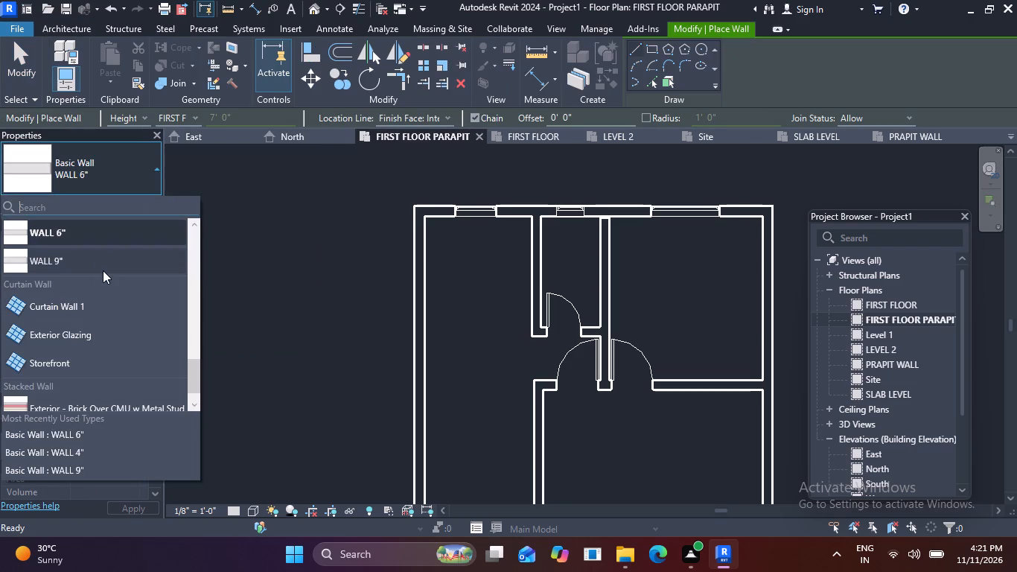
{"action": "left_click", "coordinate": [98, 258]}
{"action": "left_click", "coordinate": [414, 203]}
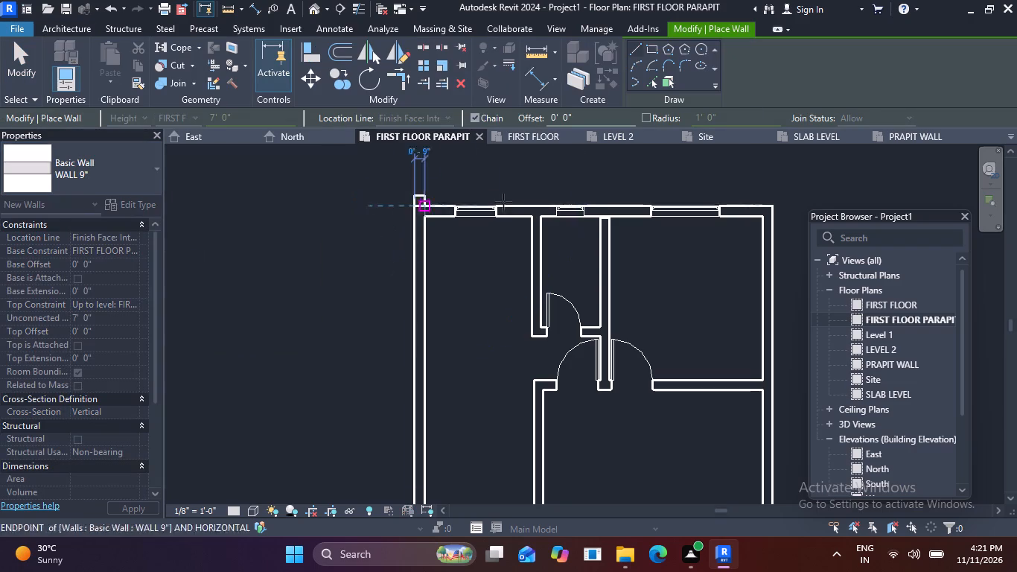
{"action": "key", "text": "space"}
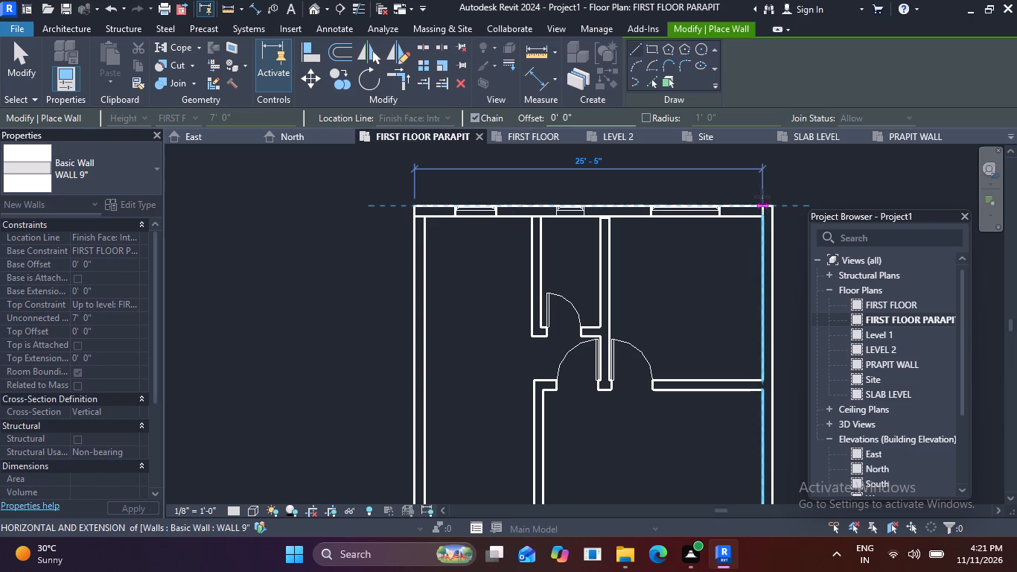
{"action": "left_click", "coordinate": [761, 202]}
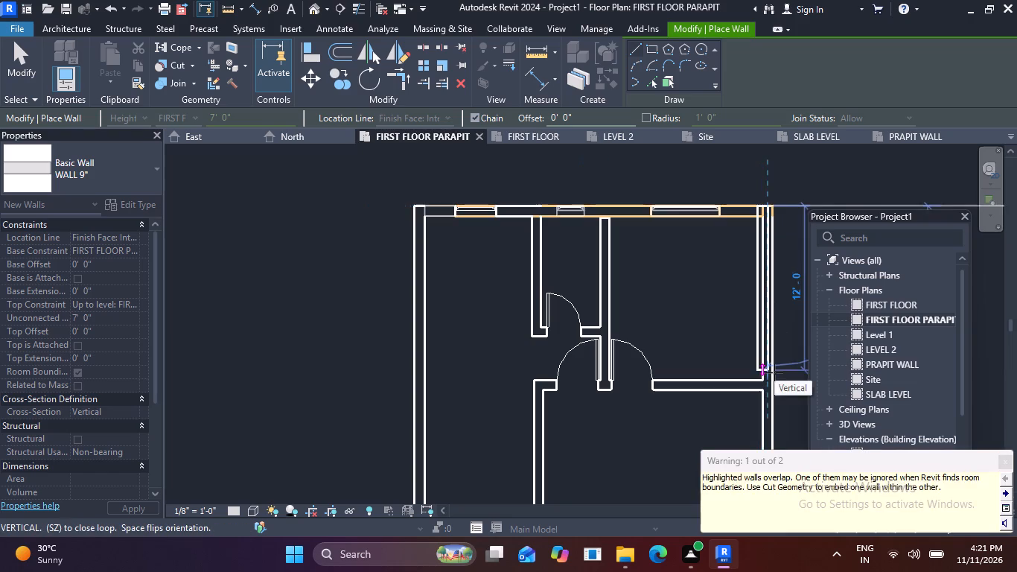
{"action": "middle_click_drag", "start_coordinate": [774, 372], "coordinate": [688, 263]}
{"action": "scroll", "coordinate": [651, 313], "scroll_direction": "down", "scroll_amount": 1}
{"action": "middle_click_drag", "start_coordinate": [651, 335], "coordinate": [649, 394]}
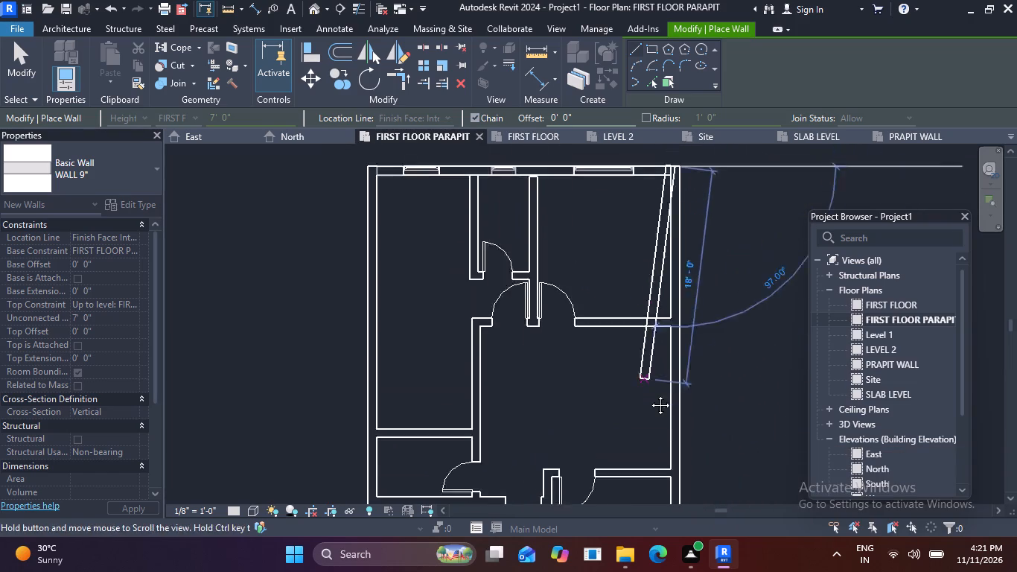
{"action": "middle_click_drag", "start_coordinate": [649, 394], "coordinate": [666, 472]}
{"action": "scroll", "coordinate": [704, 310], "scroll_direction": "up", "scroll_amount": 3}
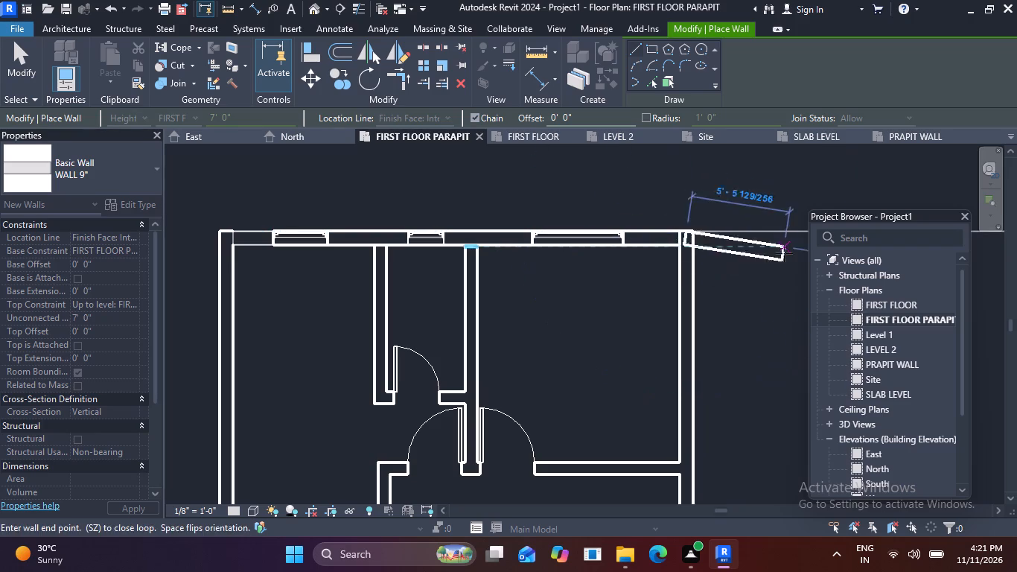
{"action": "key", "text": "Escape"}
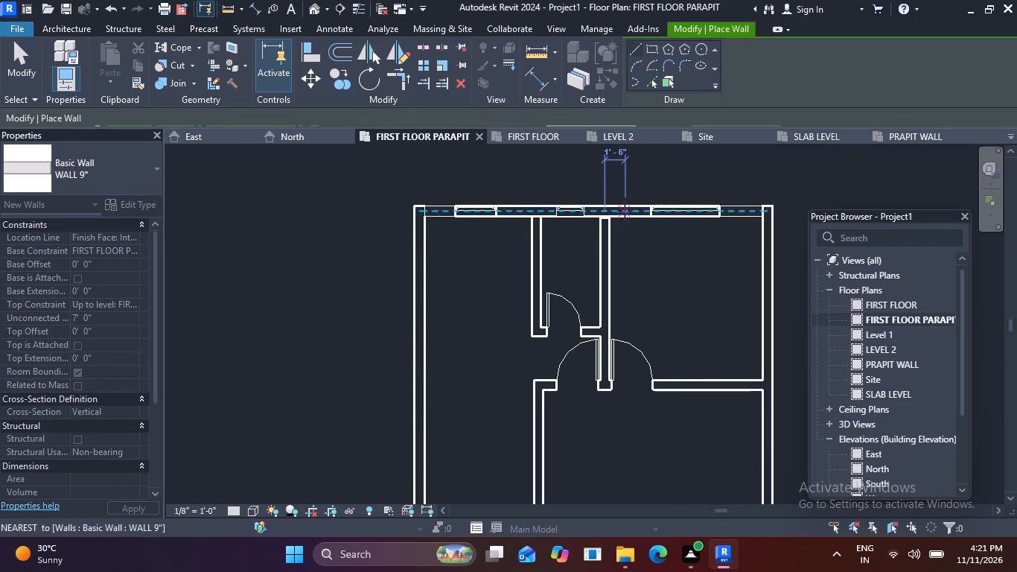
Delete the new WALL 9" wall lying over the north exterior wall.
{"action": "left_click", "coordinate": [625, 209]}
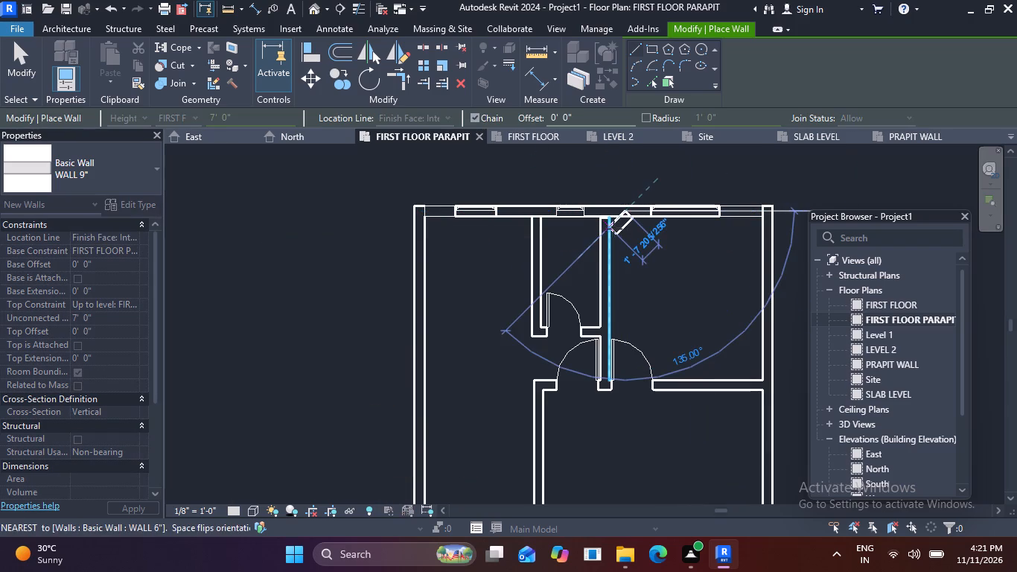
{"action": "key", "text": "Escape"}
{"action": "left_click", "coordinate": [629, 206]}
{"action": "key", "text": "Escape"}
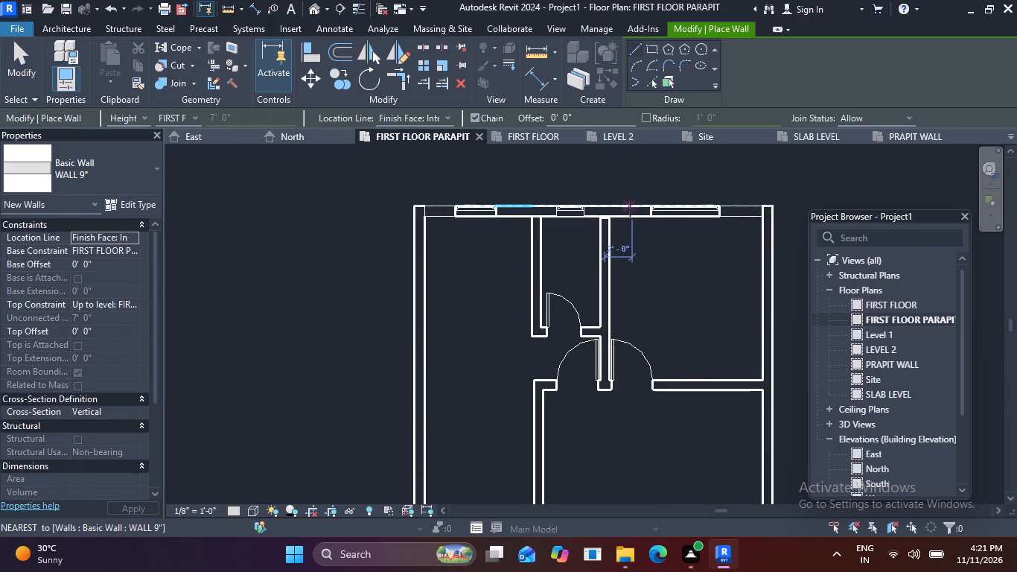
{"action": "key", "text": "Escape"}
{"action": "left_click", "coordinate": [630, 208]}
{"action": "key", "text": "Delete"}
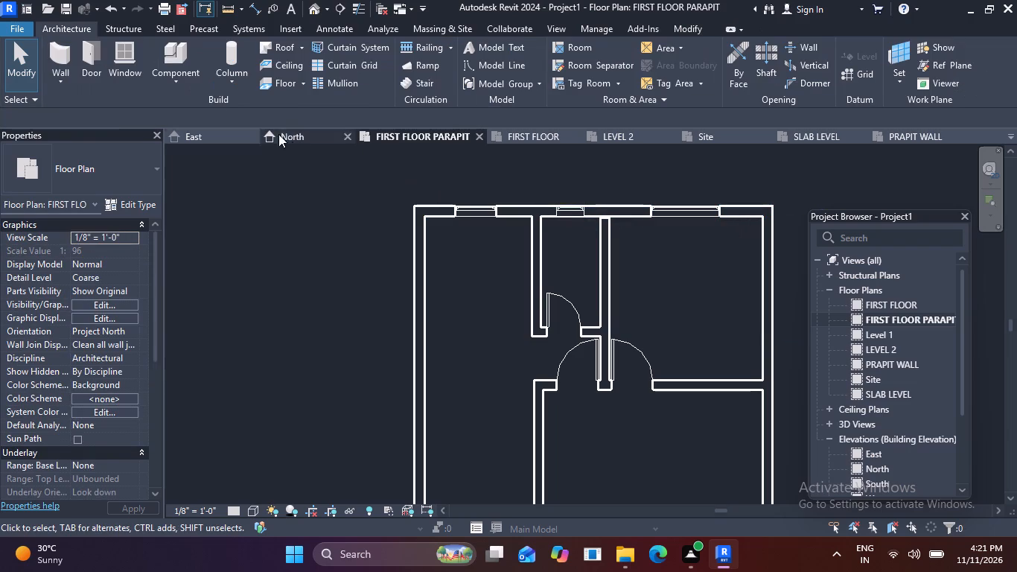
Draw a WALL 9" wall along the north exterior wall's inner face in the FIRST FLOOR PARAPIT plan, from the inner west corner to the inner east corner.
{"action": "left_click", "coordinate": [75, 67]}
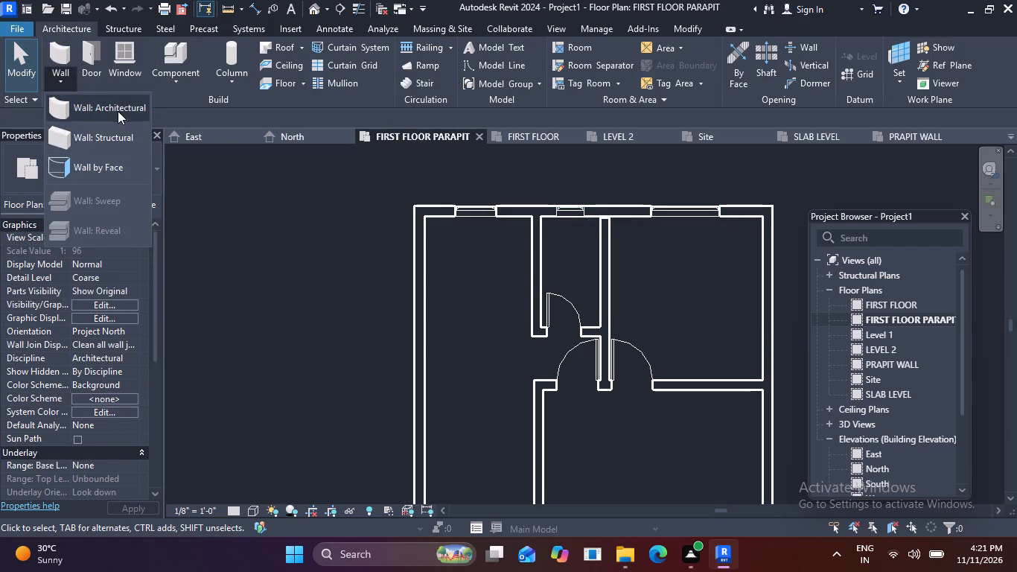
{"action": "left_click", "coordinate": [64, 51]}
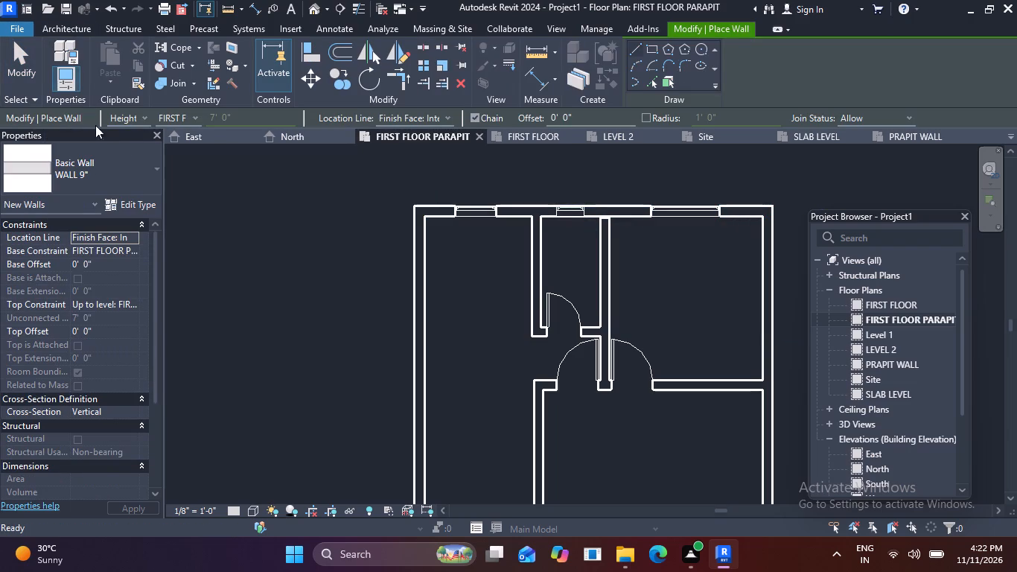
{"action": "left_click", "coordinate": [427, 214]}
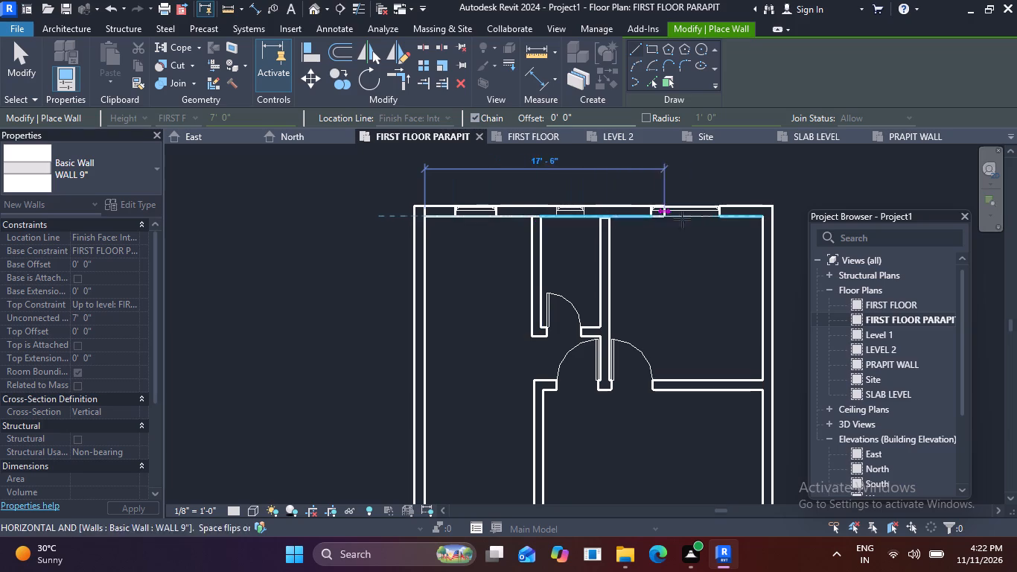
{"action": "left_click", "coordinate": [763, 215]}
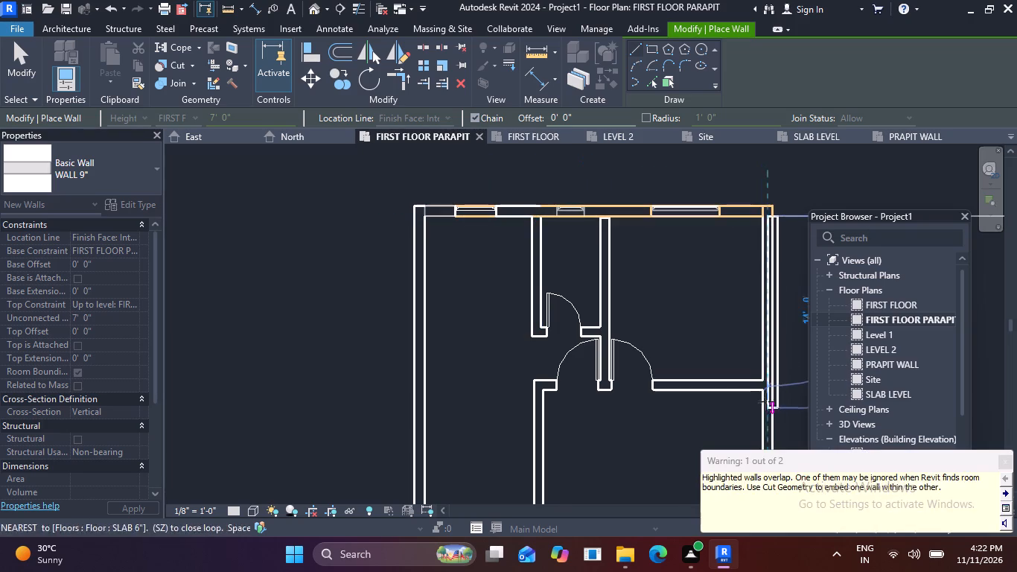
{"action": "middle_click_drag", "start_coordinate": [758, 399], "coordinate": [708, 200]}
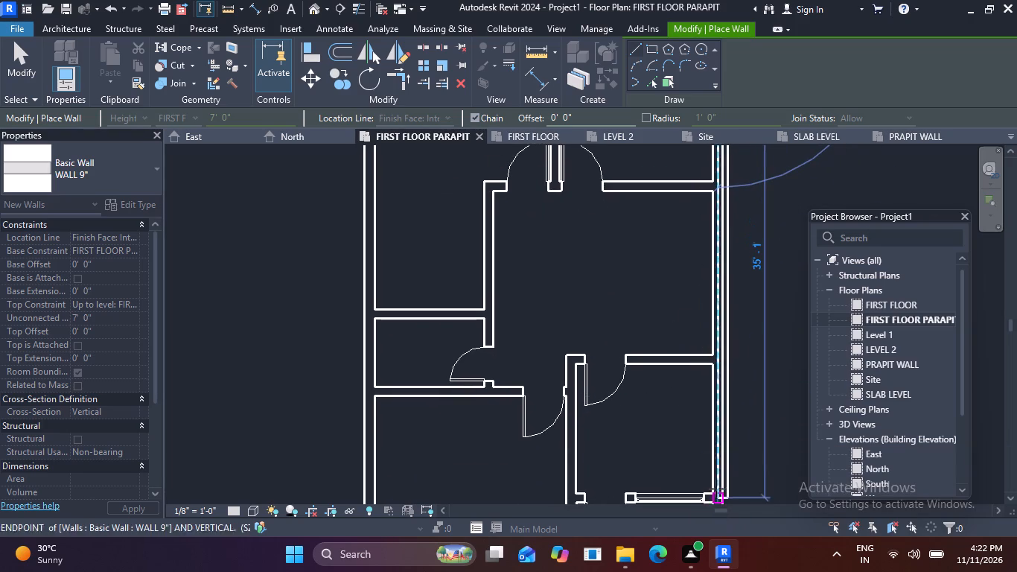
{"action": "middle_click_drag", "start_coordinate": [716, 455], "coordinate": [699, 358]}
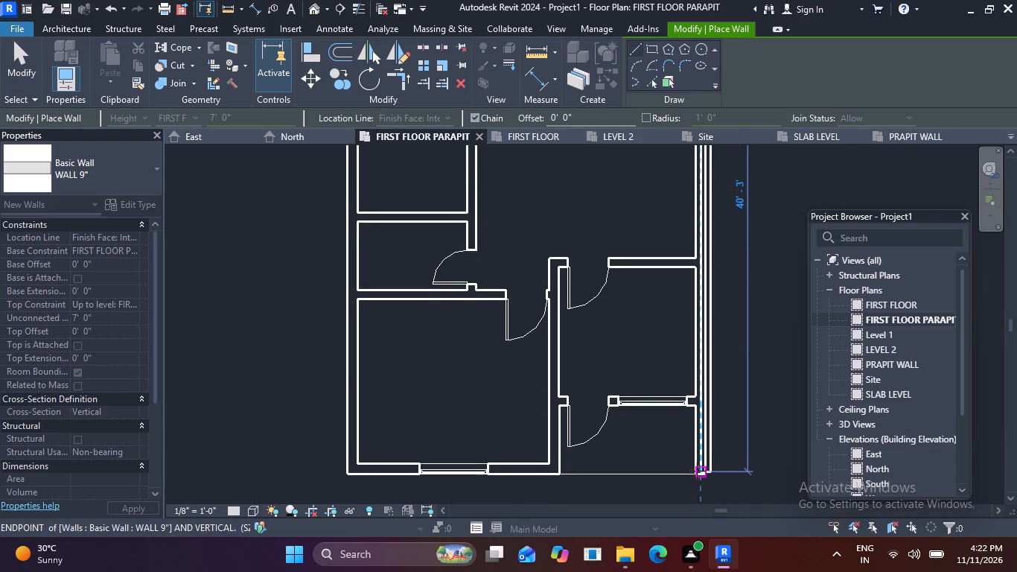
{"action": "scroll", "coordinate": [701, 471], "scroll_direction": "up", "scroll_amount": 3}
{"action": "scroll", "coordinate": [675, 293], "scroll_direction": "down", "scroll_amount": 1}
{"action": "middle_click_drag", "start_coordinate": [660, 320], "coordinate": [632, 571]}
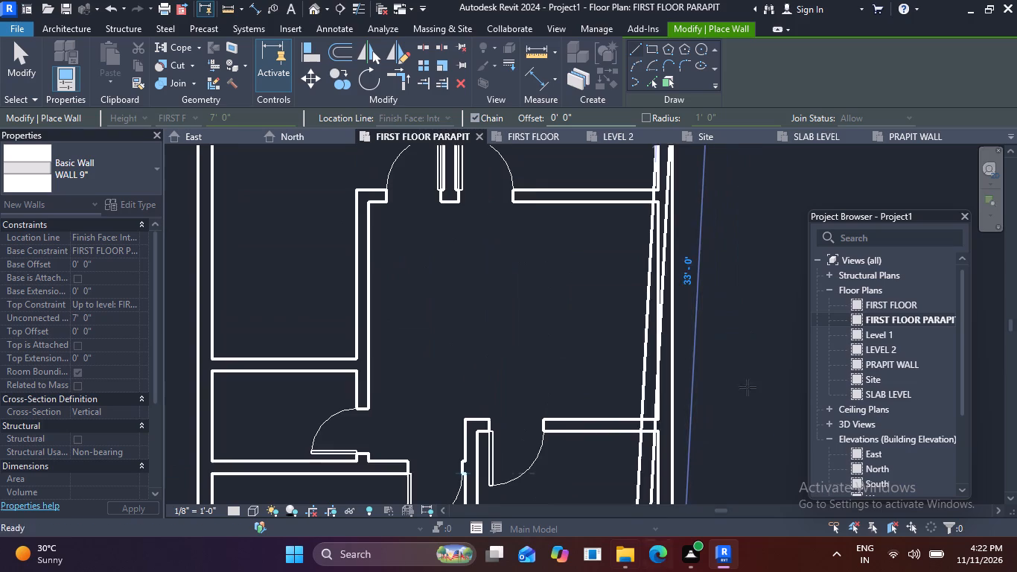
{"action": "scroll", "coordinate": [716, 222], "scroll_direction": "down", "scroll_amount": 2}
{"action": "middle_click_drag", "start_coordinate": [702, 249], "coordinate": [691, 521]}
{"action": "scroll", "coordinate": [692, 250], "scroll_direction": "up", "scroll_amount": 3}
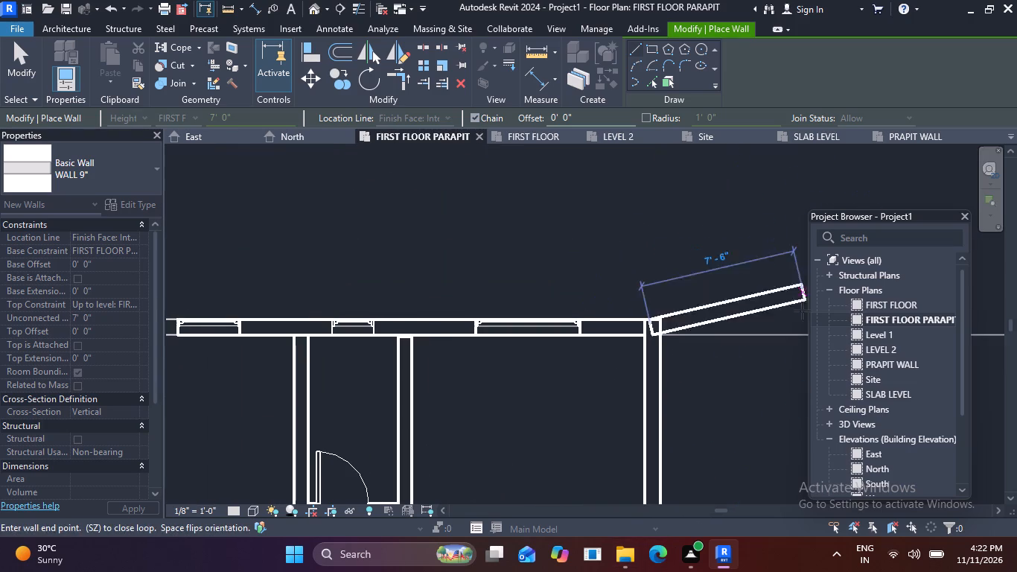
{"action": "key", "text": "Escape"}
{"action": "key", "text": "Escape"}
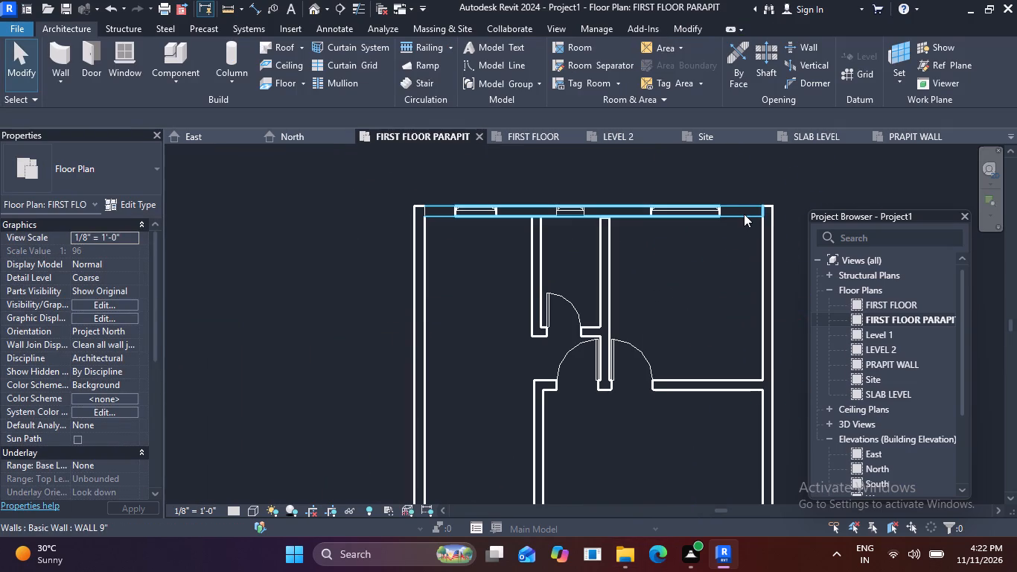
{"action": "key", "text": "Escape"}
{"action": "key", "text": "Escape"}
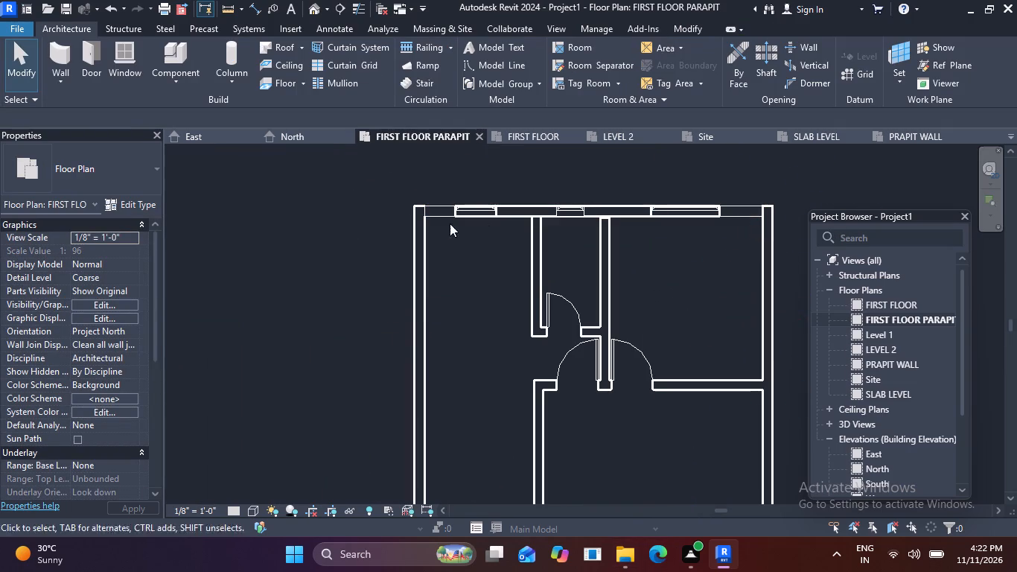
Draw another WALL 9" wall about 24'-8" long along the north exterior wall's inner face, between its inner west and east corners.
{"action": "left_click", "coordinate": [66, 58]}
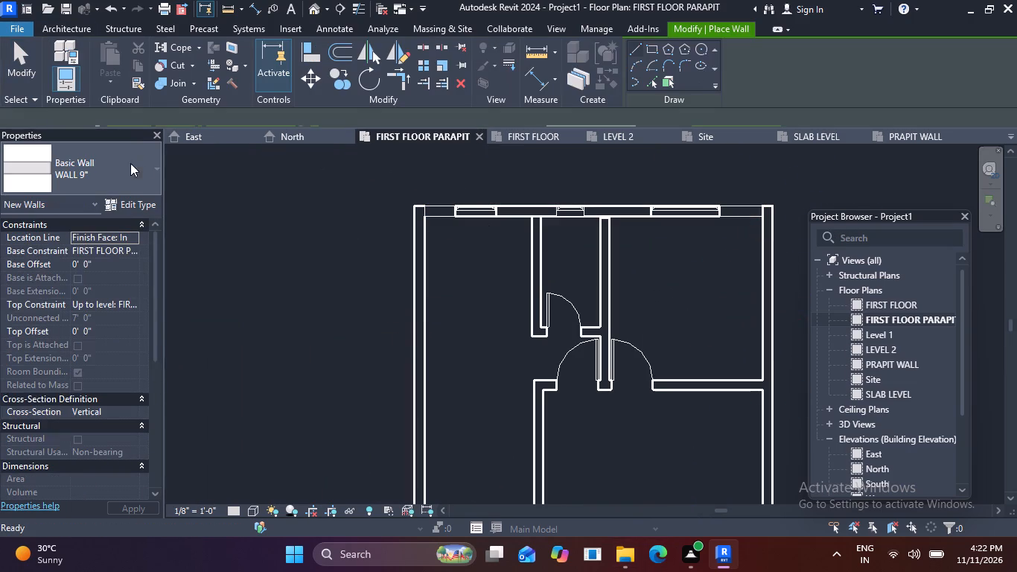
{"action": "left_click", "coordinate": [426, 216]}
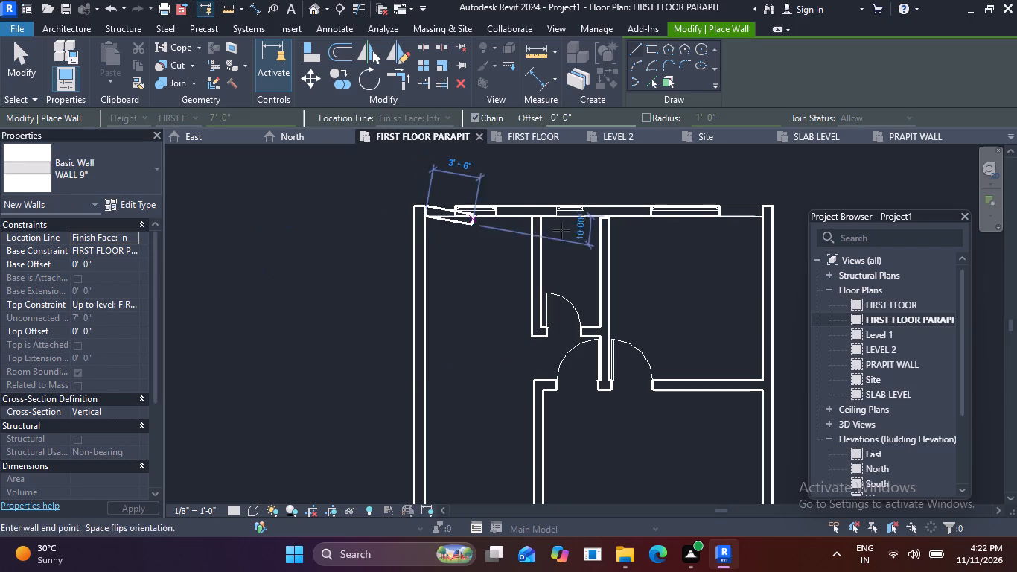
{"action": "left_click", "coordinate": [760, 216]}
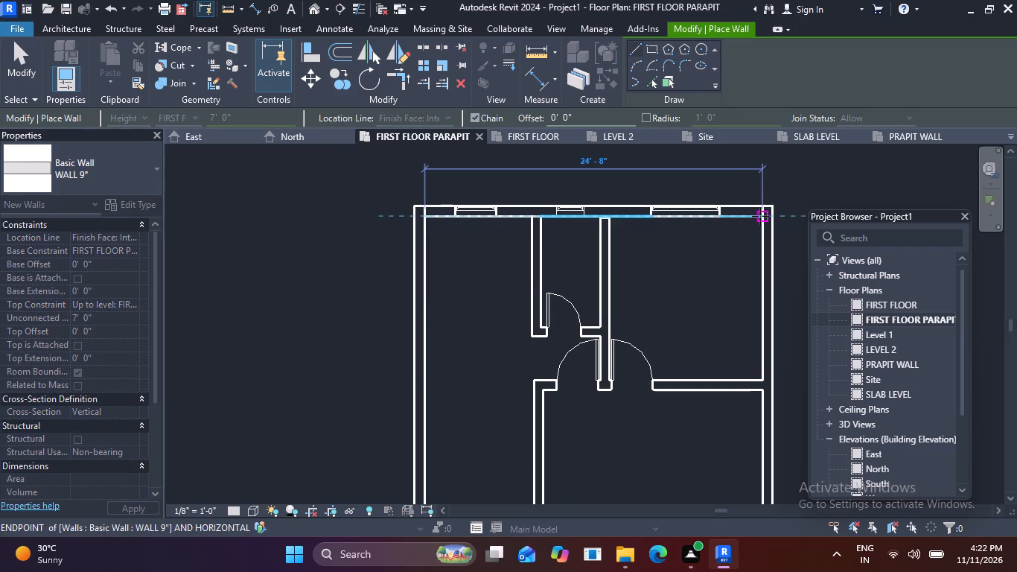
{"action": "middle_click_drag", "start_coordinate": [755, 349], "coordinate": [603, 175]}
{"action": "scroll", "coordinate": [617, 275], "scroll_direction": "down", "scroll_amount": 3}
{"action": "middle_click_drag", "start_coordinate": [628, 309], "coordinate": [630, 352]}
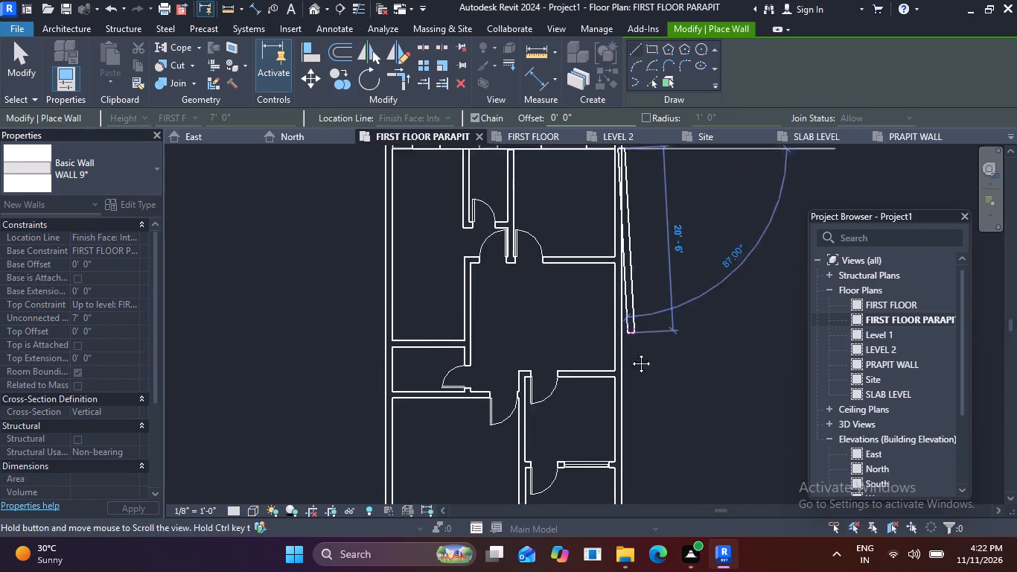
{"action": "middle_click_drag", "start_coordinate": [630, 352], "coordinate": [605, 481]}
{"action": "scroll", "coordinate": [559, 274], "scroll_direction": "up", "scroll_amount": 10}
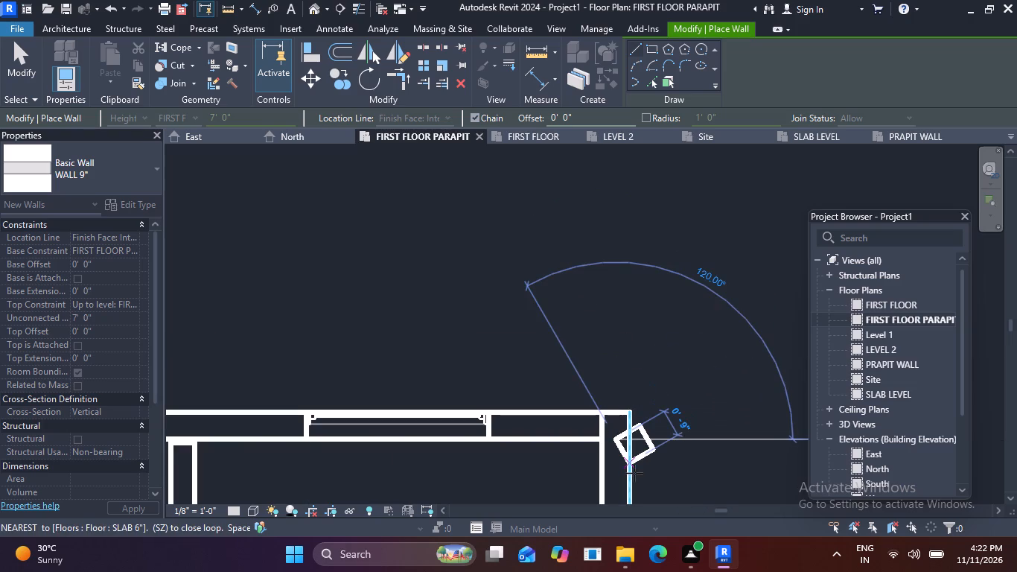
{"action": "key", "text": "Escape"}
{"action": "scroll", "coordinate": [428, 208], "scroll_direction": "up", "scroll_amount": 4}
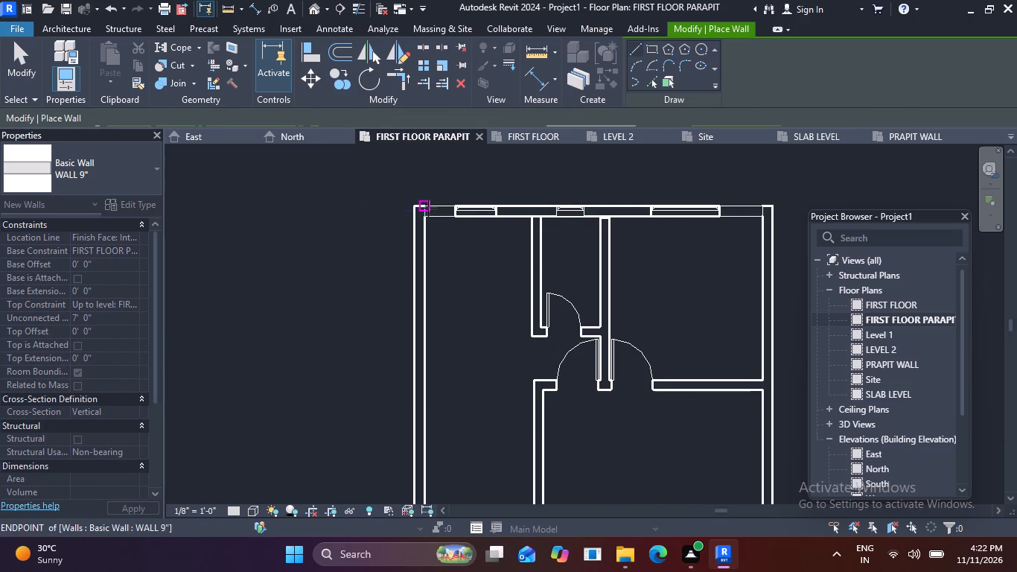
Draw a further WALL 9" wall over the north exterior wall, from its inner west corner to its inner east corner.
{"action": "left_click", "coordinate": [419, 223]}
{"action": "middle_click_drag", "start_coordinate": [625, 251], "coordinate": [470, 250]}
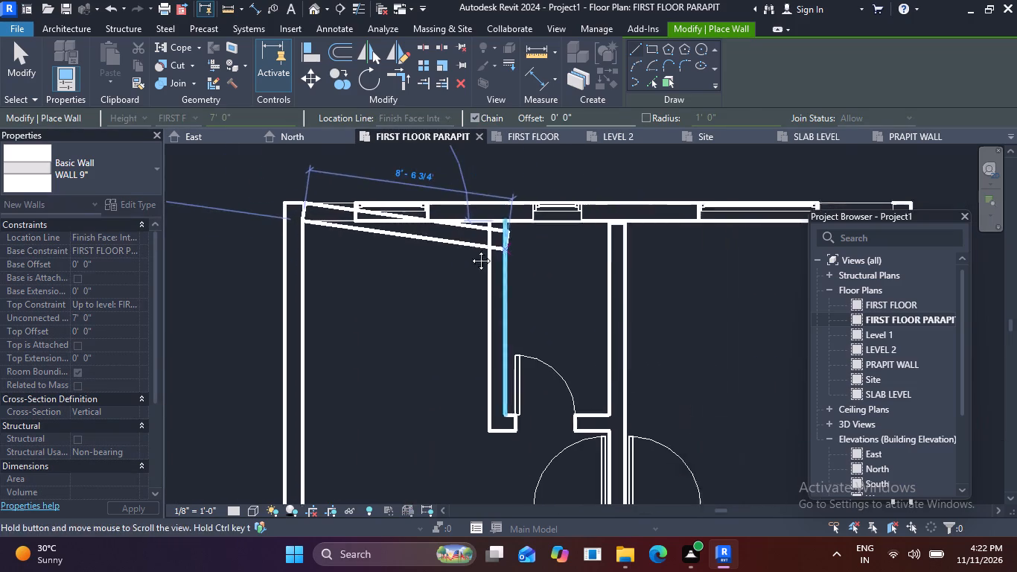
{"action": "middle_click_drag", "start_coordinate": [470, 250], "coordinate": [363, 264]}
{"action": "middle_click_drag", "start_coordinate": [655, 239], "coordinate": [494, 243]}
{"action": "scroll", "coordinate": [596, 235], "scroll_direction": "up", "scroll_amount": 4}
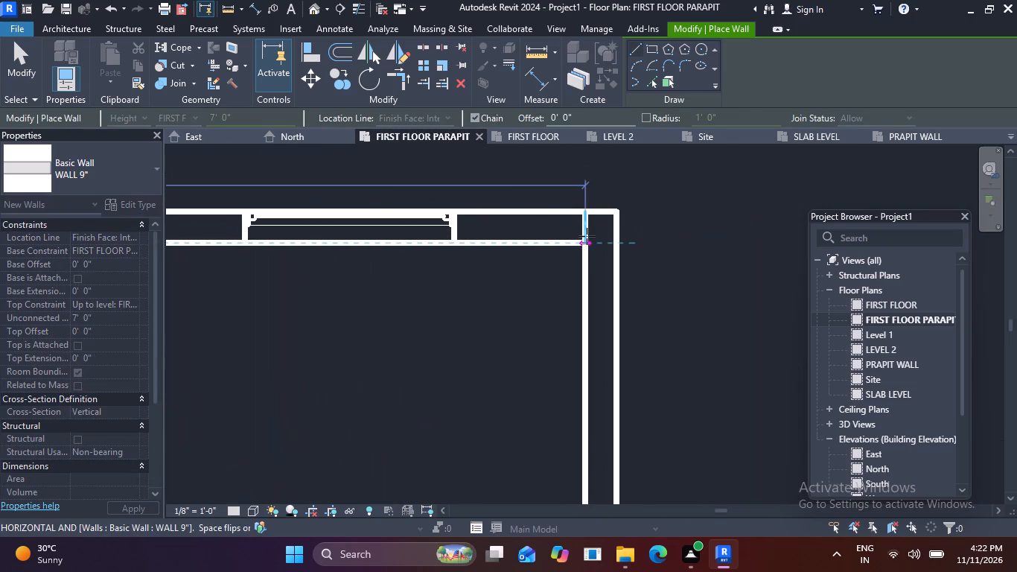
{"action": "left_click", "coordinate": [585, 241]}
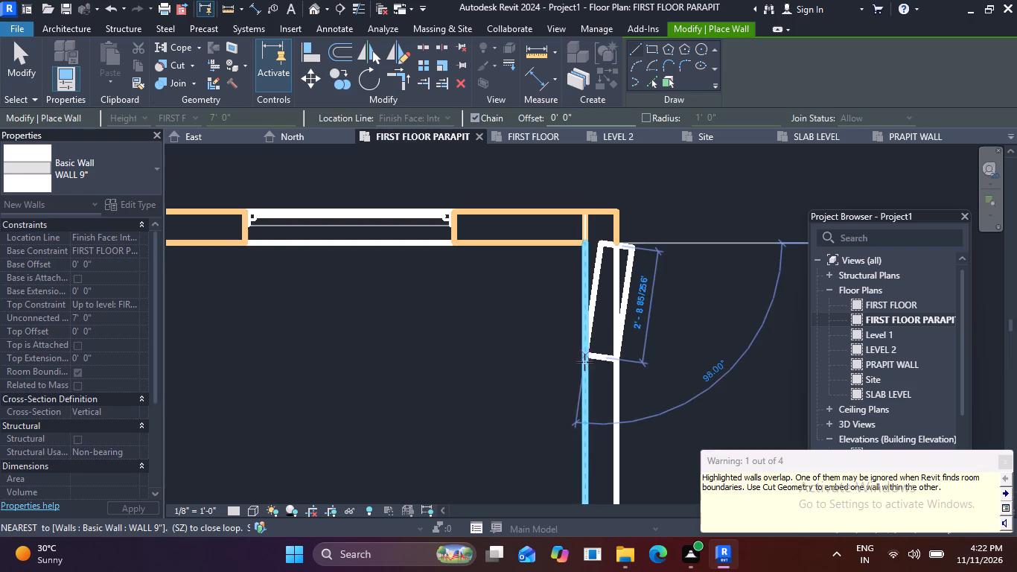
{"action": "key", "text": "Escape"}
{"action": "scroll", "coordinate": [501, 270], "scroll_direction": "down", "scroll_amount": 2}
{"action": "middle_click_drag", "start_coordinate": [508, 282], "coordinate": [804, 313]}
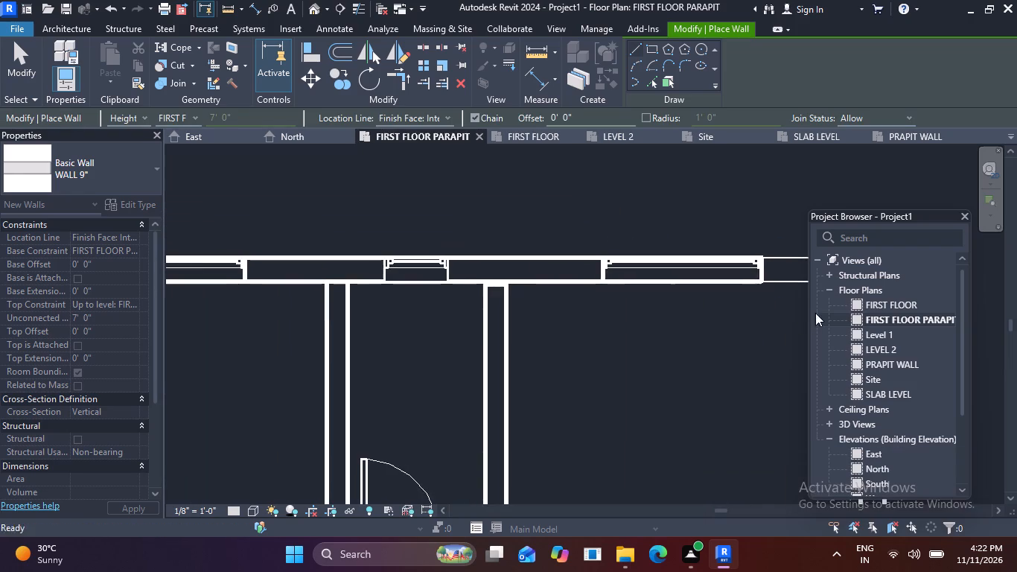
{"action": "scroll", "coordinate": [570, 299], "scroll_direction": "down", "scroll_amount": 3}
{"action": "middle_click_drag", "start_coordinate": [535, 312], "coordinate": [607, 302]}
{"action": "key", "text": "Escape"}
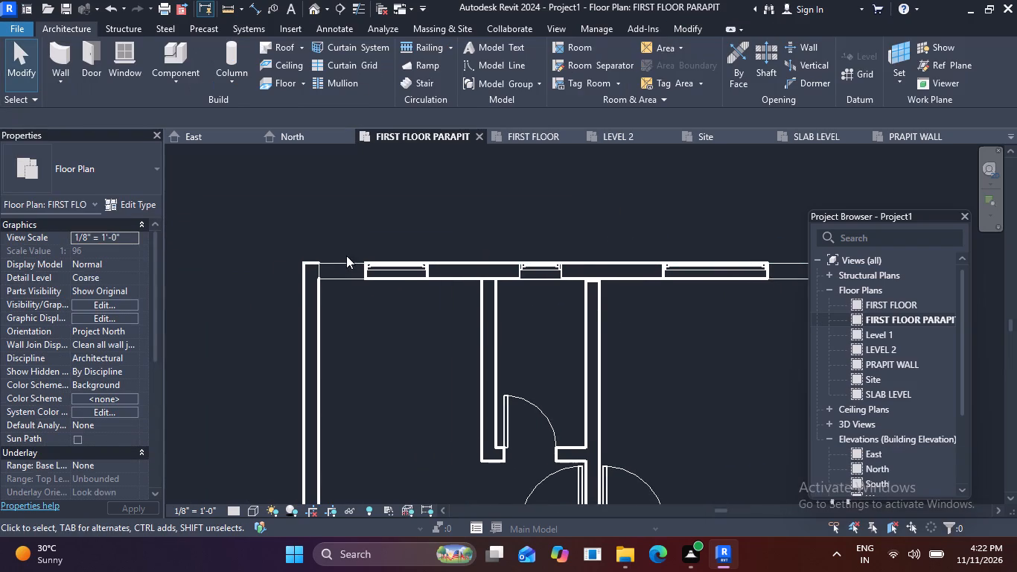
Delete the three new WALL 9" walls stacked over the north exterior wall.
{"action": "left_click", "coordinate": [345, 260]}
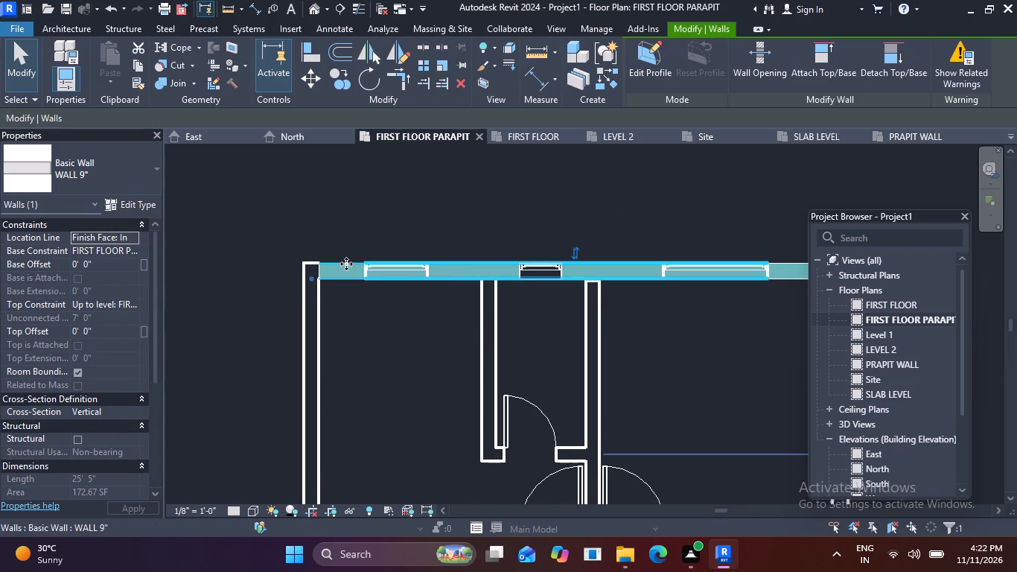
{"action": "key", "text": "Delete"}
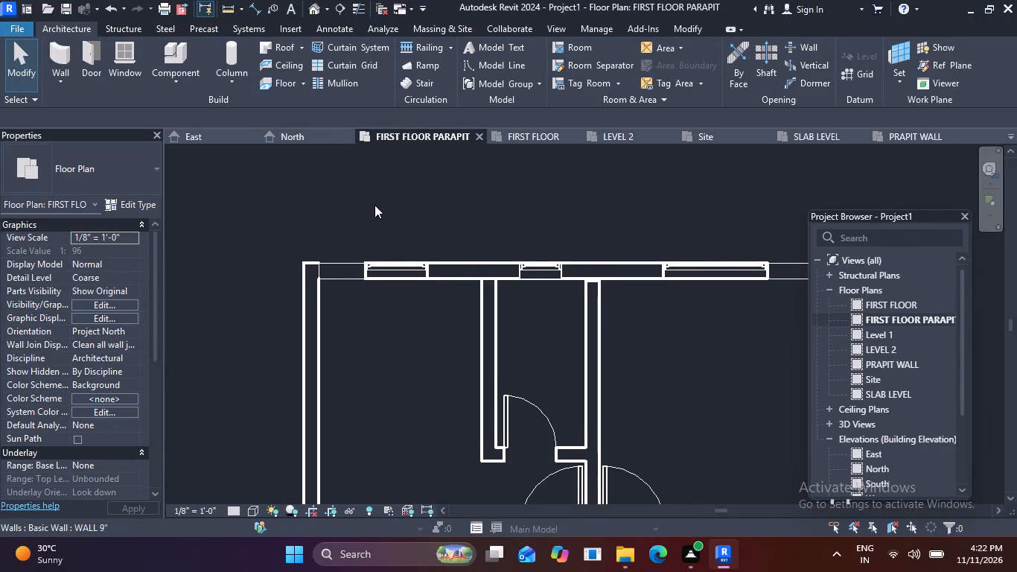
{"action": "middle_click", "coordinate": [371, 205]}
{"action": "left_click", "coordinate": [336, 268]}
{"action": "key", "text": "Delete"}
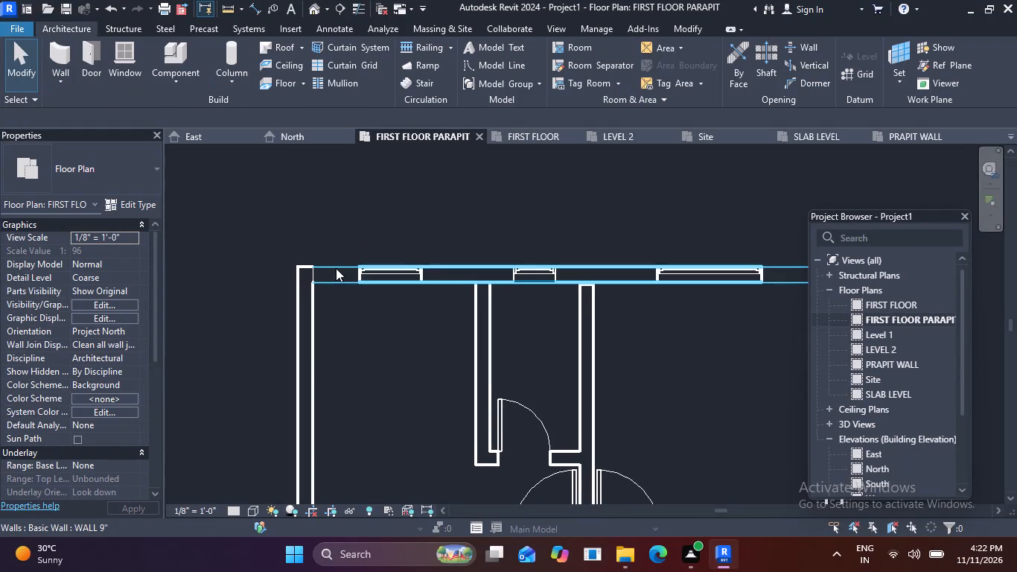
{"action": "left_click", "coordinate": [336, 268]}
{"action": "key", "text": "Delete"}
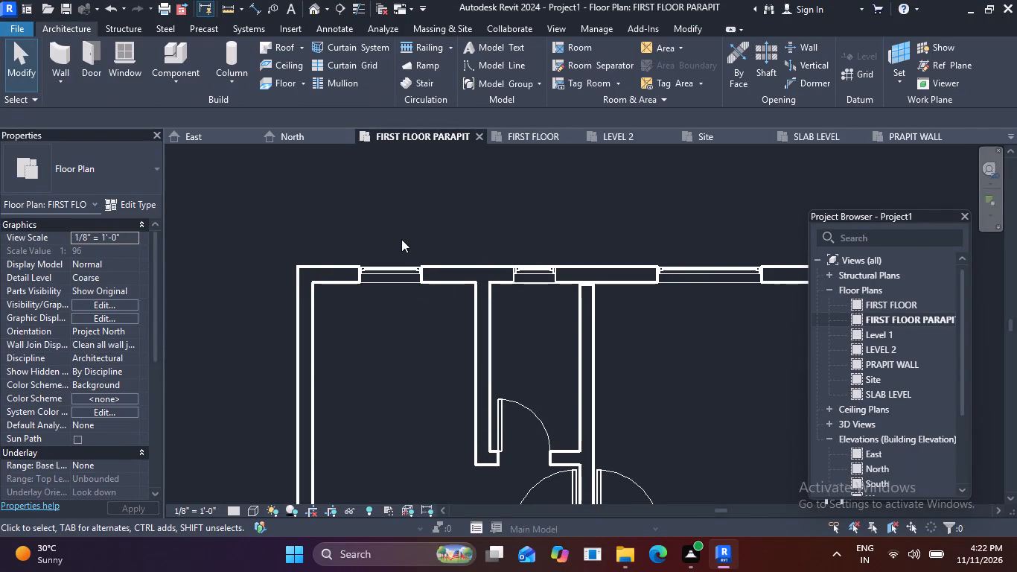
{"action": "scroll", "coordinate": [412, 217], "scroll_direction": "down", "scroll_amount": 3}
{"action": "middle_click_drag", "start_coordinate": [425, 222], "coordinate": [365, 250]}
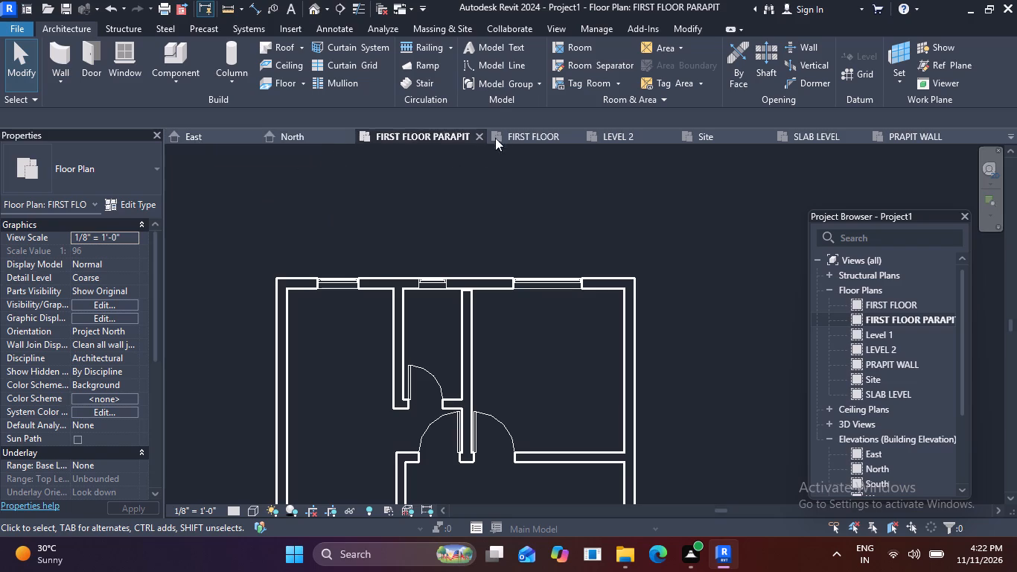
Examine the house's open upper storey and wall tops from the south-east and north-east in the default 3D view.
{"action": "left_click", "coordinate": [313, 6]}
{"action": "scroll", "coordinate": [435, 223], "scroll_direction": "down", "scroll_amount": 3}
{"action": "middle_click_drag", "start_coordinate": [447, 261], "coordinate": [302, 311]}
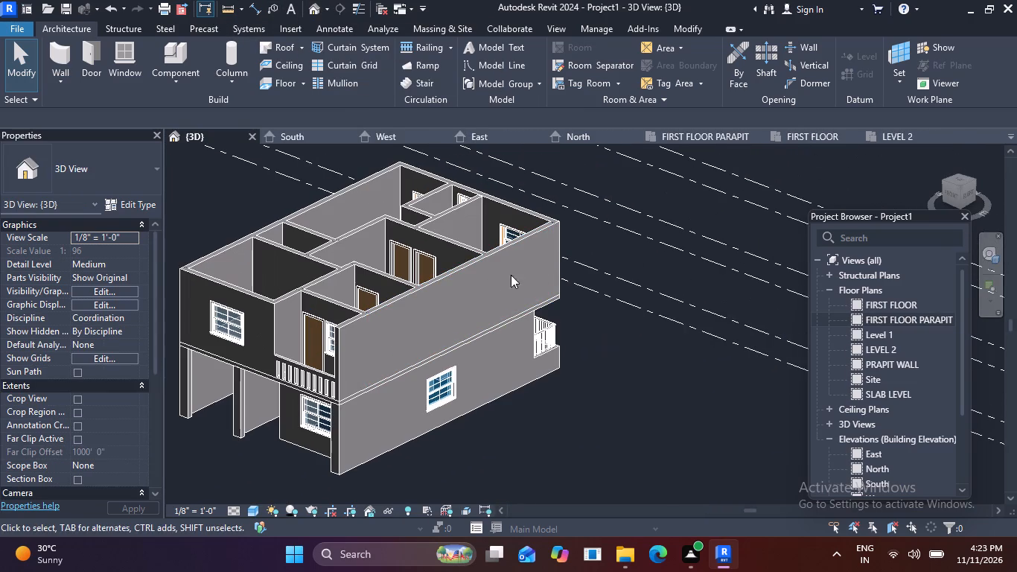
{"action": "scroll", "coordinate": [580, 217], "scroll_direction": "down", "scroll_amount": 2}
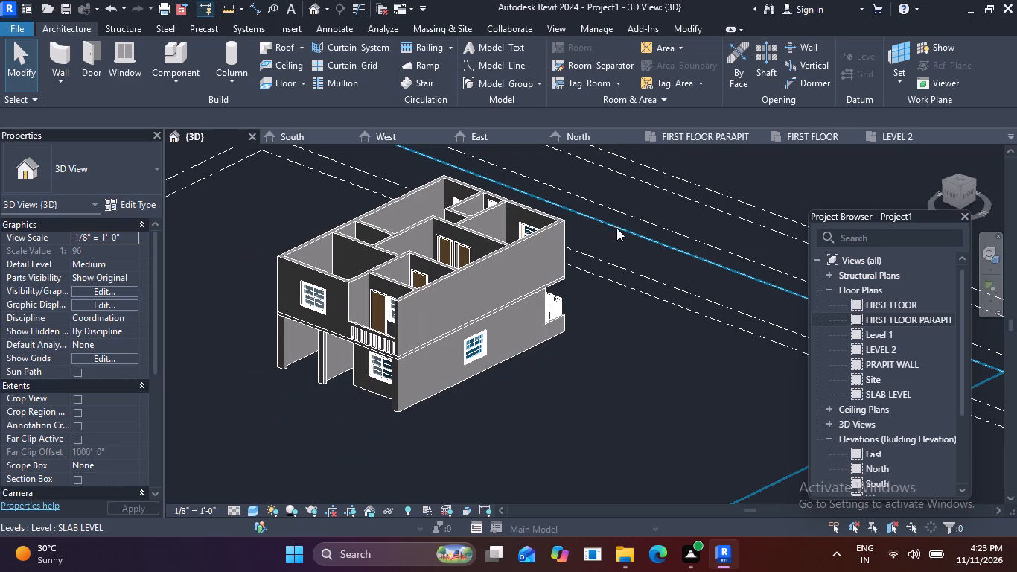
{"action": "middle_click_drag", "start_coordinate": [612, 233], "coordinate": [401, 273], "text": "shift"}
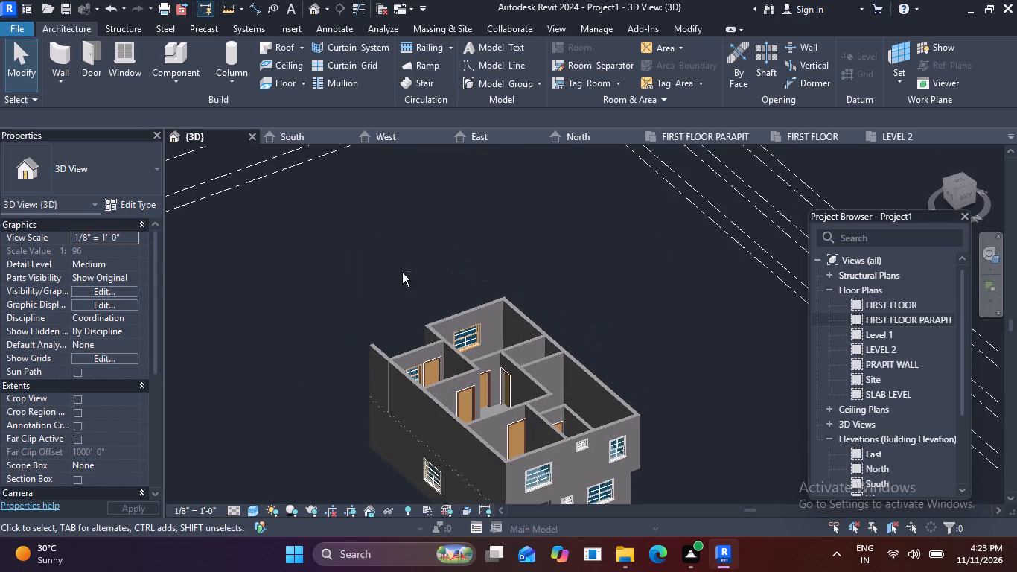
{"action": "middle_click_drag", "start_coordinate": [560, 375], "coordinate": [467, 258]}
{"action": "scroll", "coordinate": [457, 321], "scroll_direction": "up", "scroll_amount": 4}
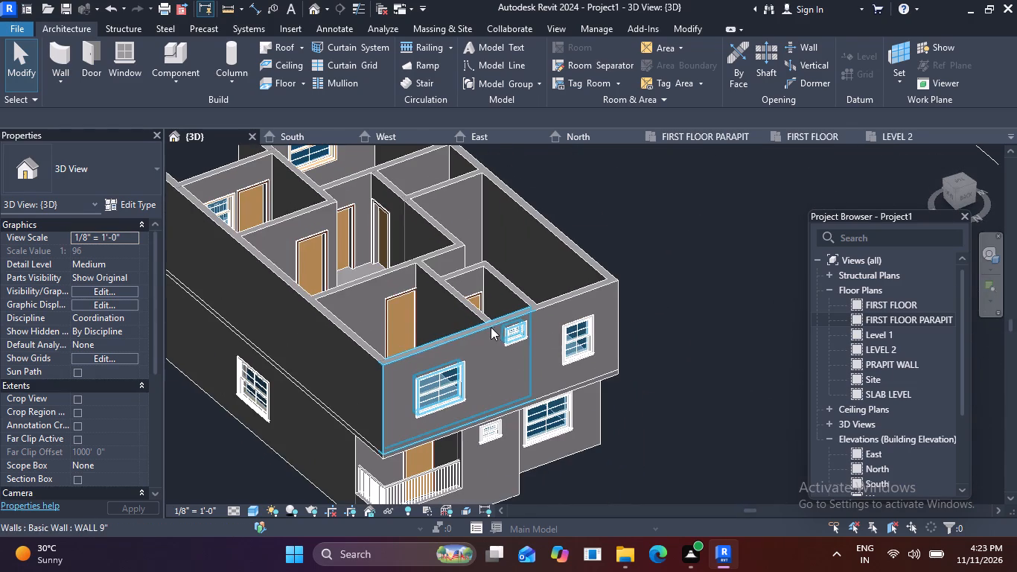
{"action": "middle_click_drag", "start_coordinate": [415, 334], "coordinate": [501, 371]}
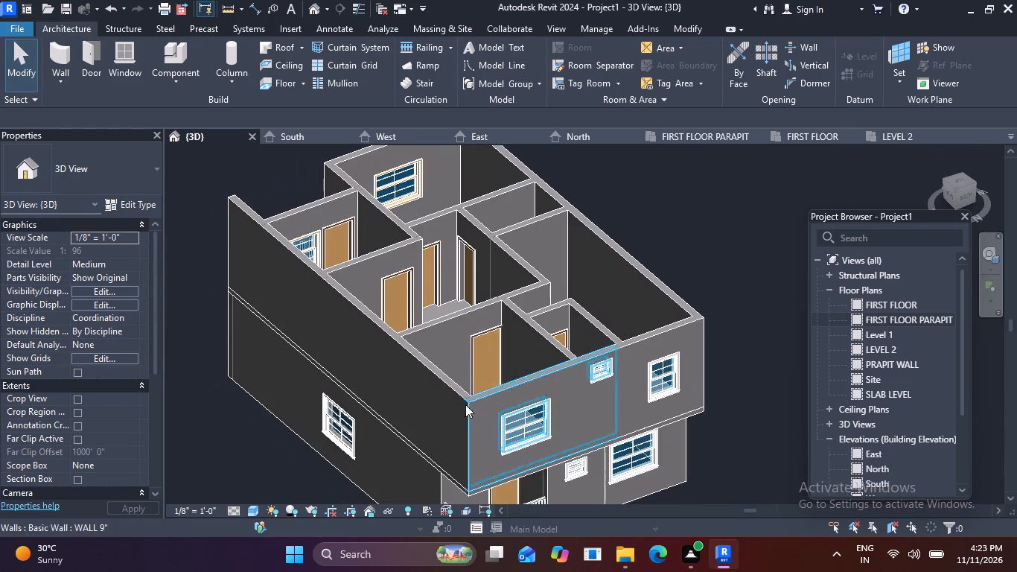
{"action": "scroll", "coordinate": [468, 409], "scroll_direction": "up", "scroll_amount": 4}
{"action": "scroll", "coordinate": [342, 297], "scroll_direction": "down", "scroll_amount": 3}
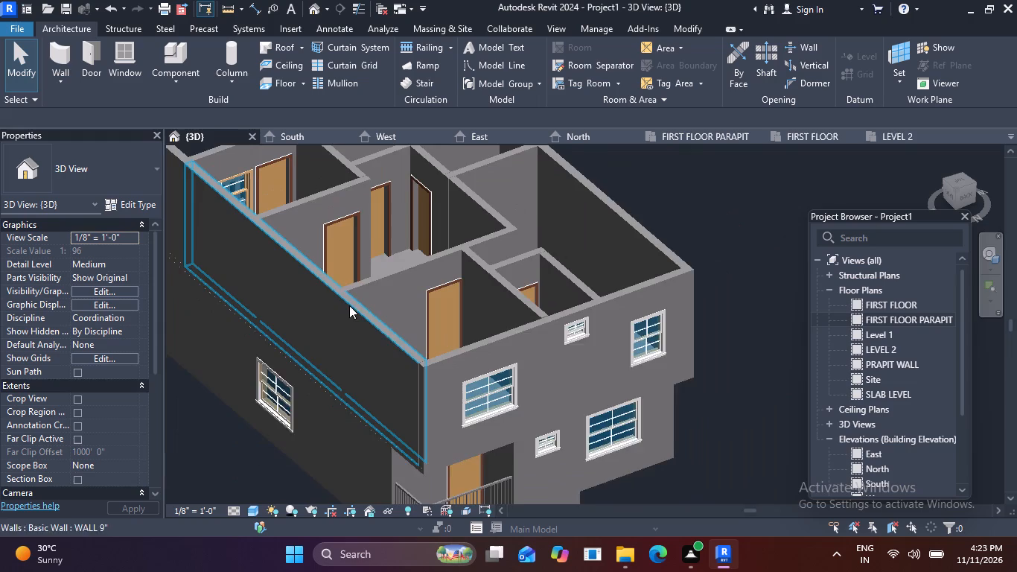
{"action": "middle_click_drag", "start_coordinate": [360, 313], "coordinate": [456, 398]}
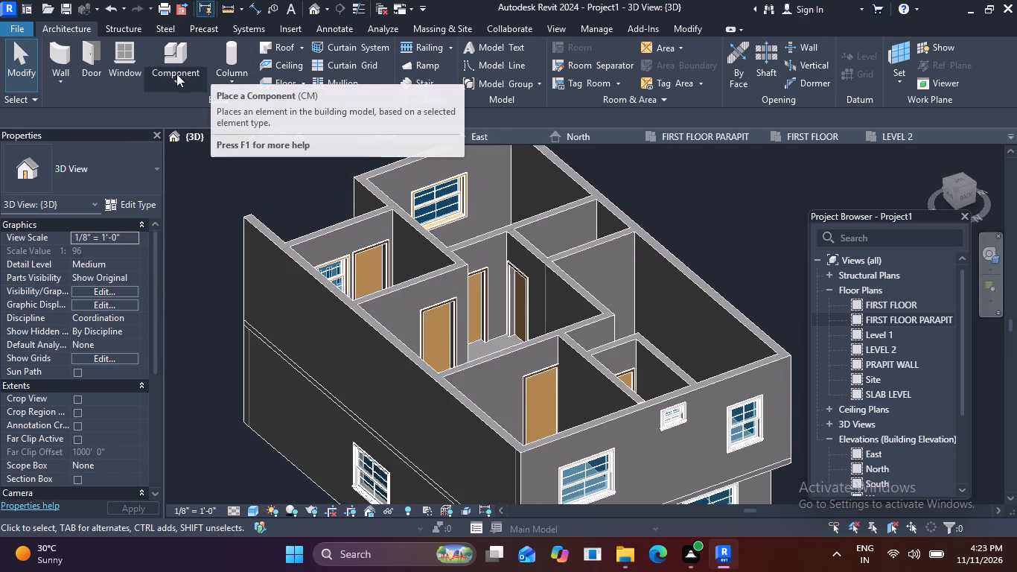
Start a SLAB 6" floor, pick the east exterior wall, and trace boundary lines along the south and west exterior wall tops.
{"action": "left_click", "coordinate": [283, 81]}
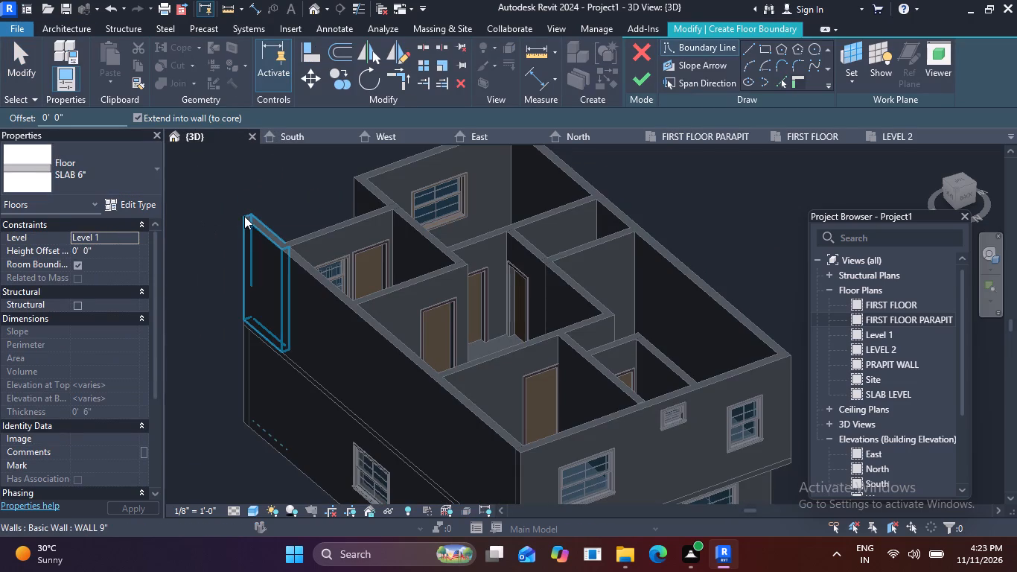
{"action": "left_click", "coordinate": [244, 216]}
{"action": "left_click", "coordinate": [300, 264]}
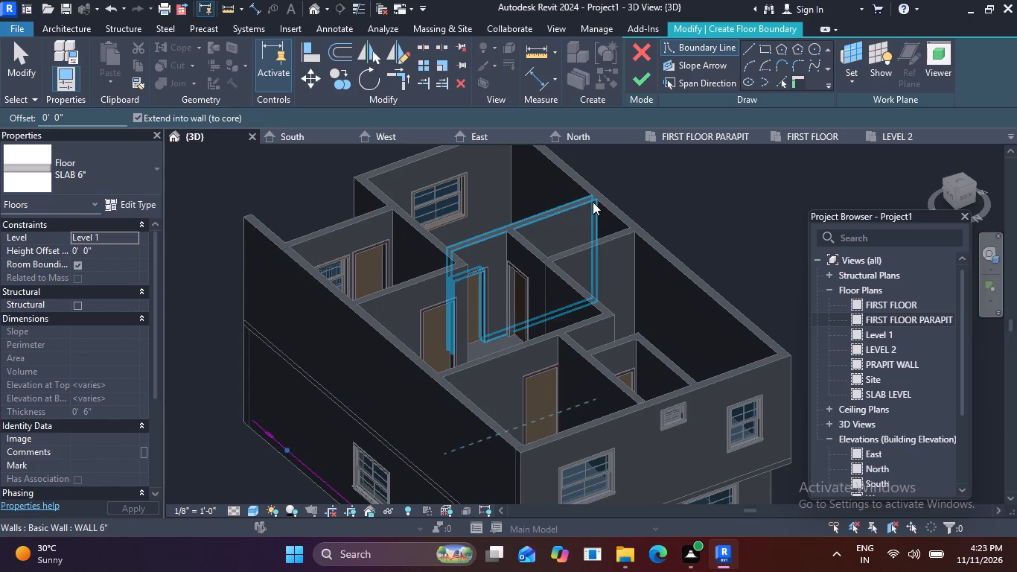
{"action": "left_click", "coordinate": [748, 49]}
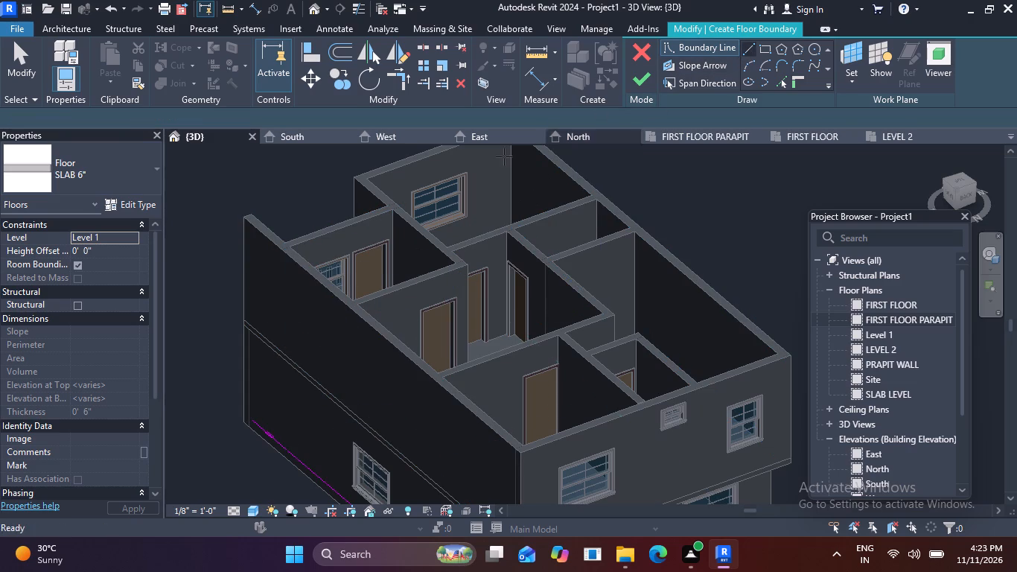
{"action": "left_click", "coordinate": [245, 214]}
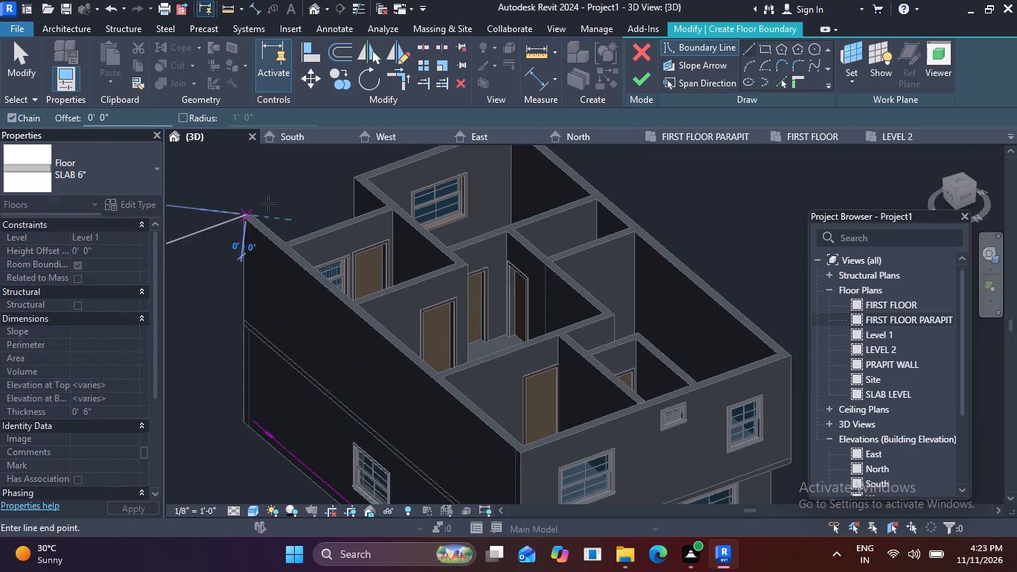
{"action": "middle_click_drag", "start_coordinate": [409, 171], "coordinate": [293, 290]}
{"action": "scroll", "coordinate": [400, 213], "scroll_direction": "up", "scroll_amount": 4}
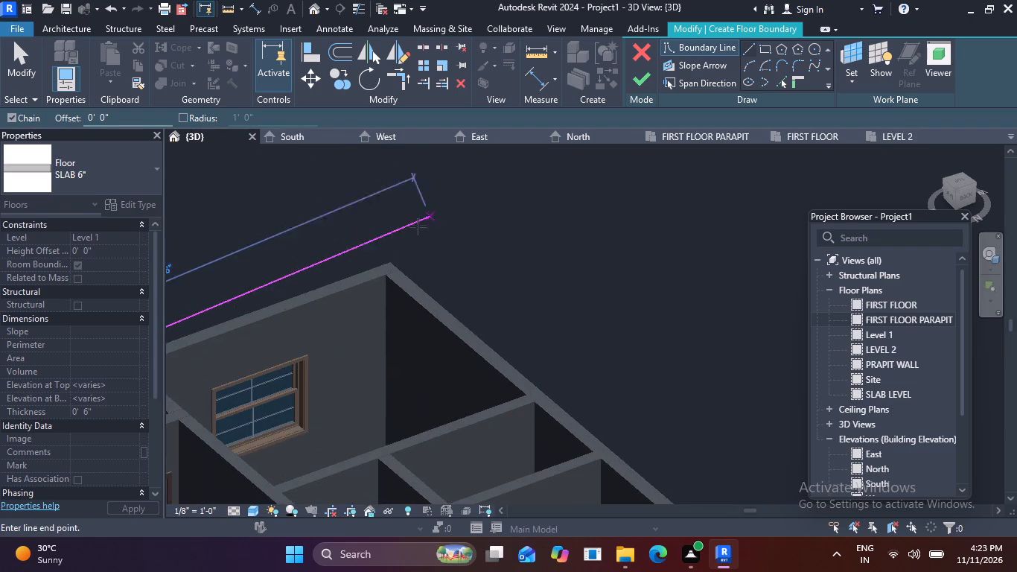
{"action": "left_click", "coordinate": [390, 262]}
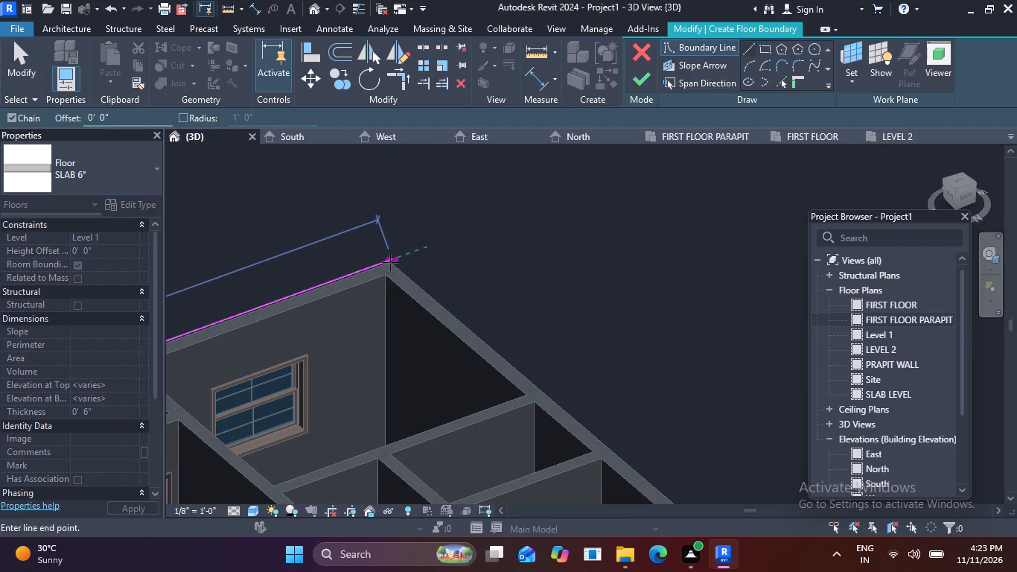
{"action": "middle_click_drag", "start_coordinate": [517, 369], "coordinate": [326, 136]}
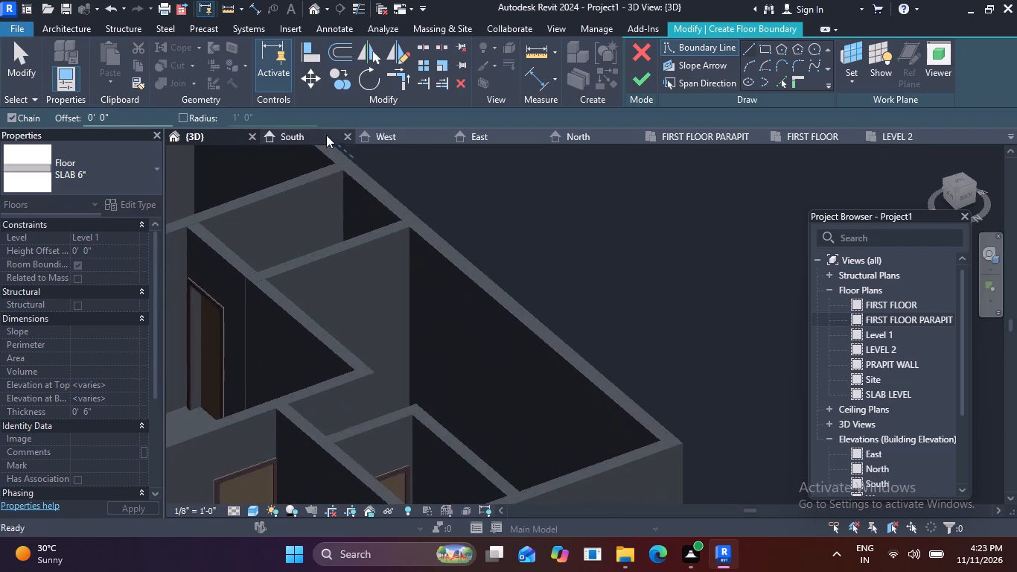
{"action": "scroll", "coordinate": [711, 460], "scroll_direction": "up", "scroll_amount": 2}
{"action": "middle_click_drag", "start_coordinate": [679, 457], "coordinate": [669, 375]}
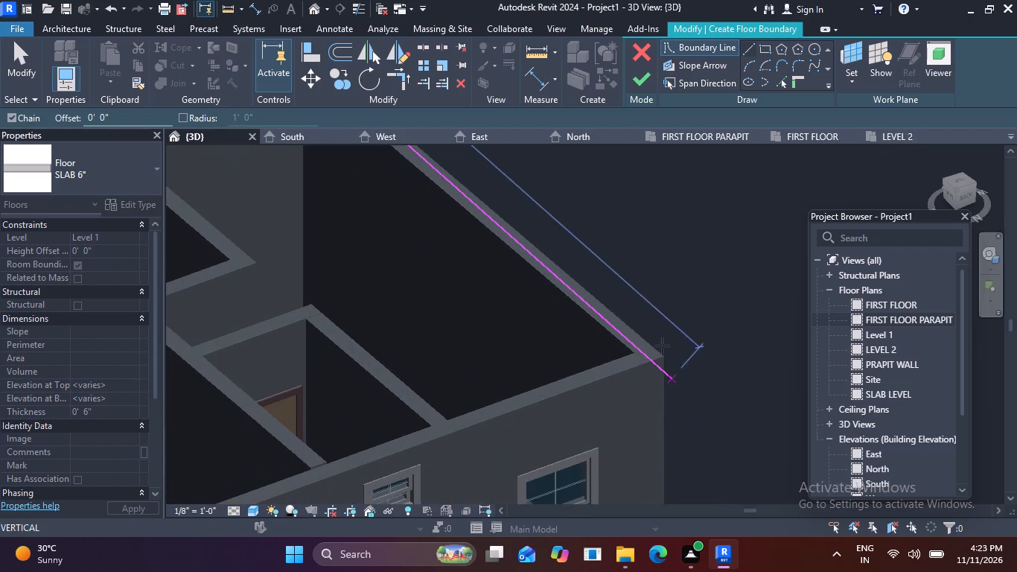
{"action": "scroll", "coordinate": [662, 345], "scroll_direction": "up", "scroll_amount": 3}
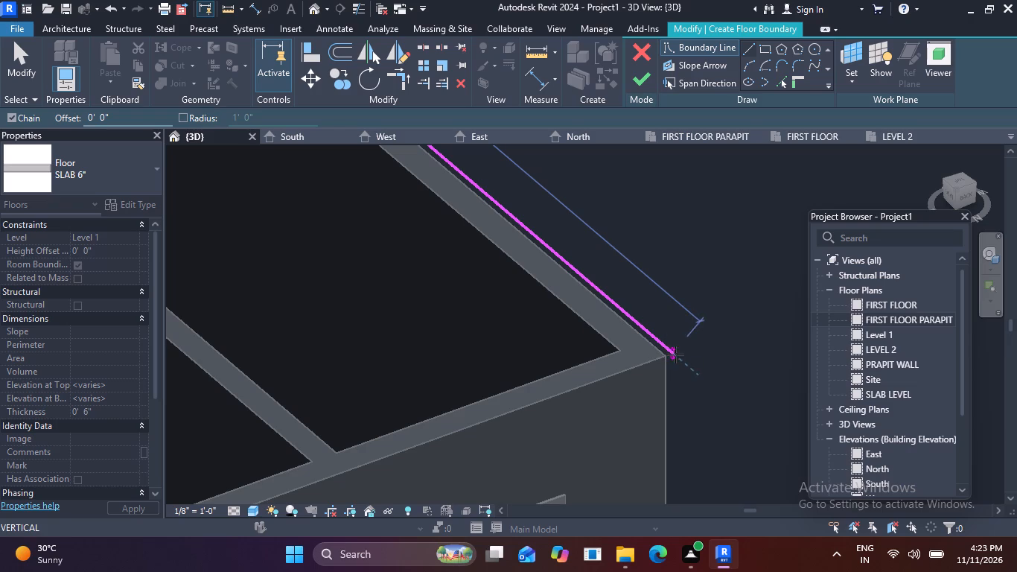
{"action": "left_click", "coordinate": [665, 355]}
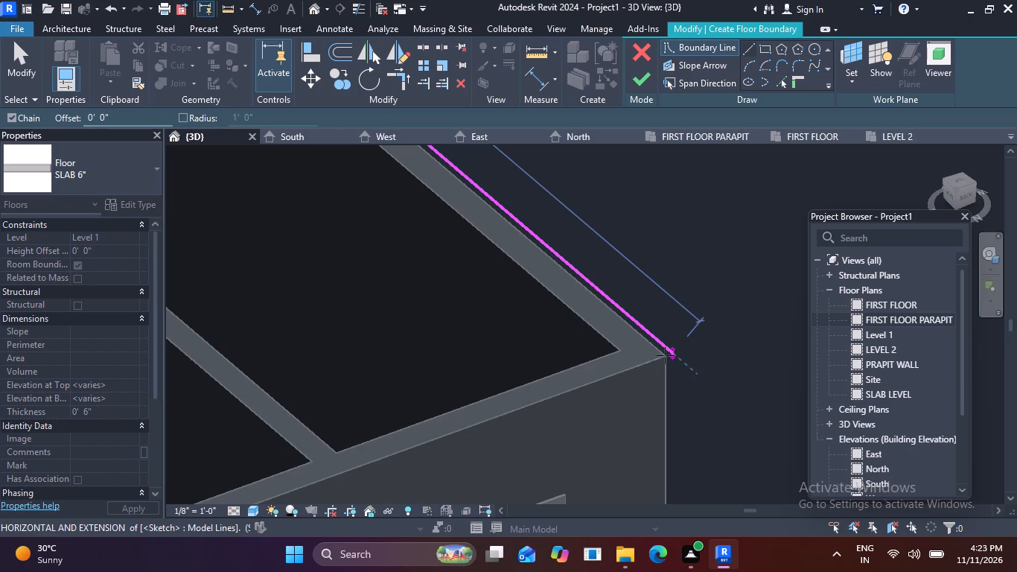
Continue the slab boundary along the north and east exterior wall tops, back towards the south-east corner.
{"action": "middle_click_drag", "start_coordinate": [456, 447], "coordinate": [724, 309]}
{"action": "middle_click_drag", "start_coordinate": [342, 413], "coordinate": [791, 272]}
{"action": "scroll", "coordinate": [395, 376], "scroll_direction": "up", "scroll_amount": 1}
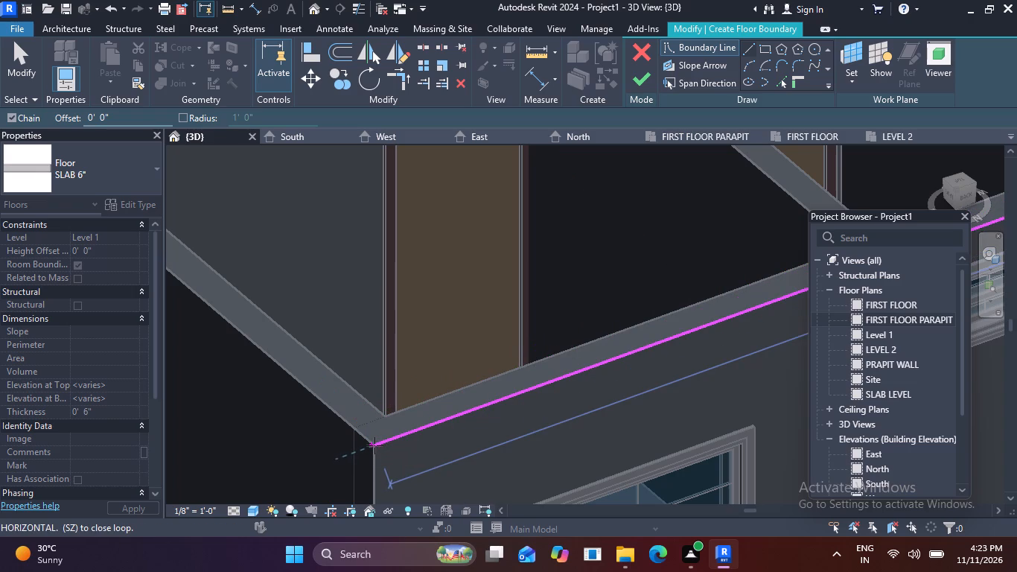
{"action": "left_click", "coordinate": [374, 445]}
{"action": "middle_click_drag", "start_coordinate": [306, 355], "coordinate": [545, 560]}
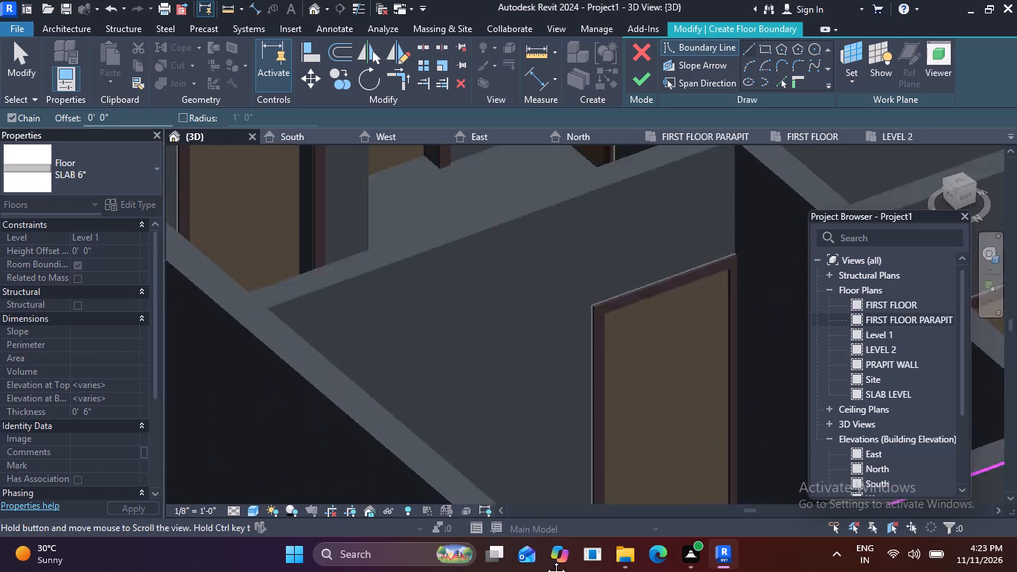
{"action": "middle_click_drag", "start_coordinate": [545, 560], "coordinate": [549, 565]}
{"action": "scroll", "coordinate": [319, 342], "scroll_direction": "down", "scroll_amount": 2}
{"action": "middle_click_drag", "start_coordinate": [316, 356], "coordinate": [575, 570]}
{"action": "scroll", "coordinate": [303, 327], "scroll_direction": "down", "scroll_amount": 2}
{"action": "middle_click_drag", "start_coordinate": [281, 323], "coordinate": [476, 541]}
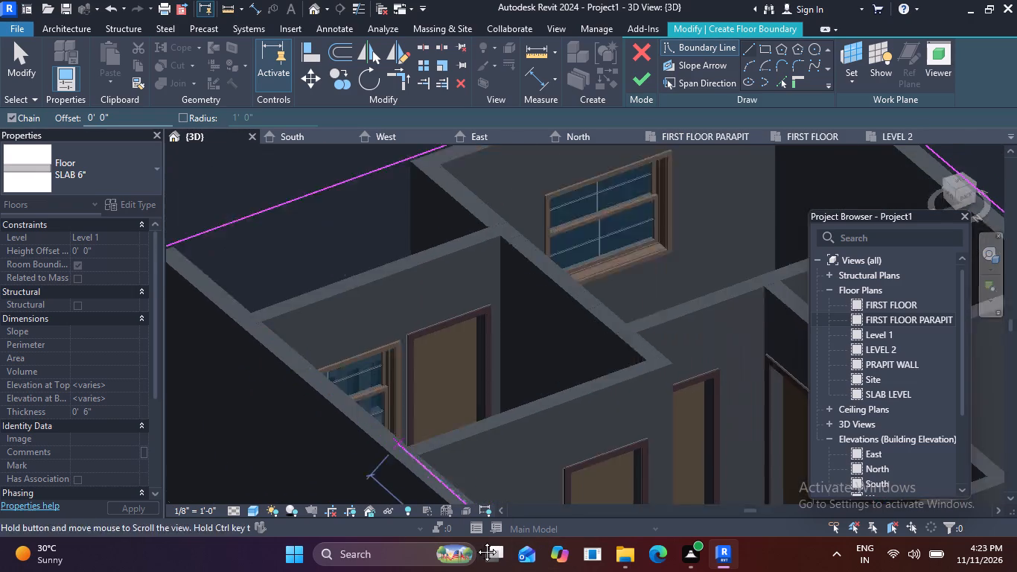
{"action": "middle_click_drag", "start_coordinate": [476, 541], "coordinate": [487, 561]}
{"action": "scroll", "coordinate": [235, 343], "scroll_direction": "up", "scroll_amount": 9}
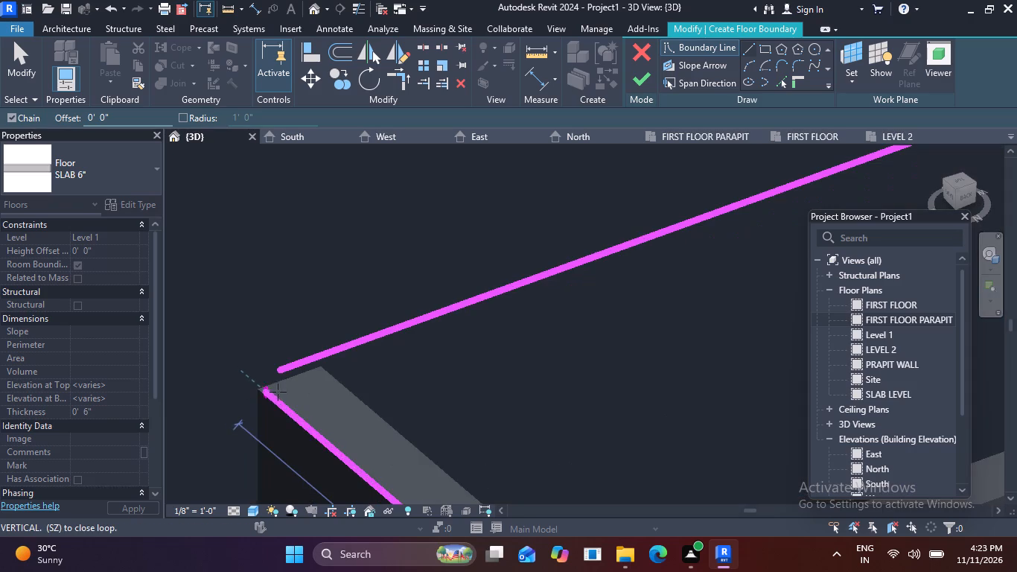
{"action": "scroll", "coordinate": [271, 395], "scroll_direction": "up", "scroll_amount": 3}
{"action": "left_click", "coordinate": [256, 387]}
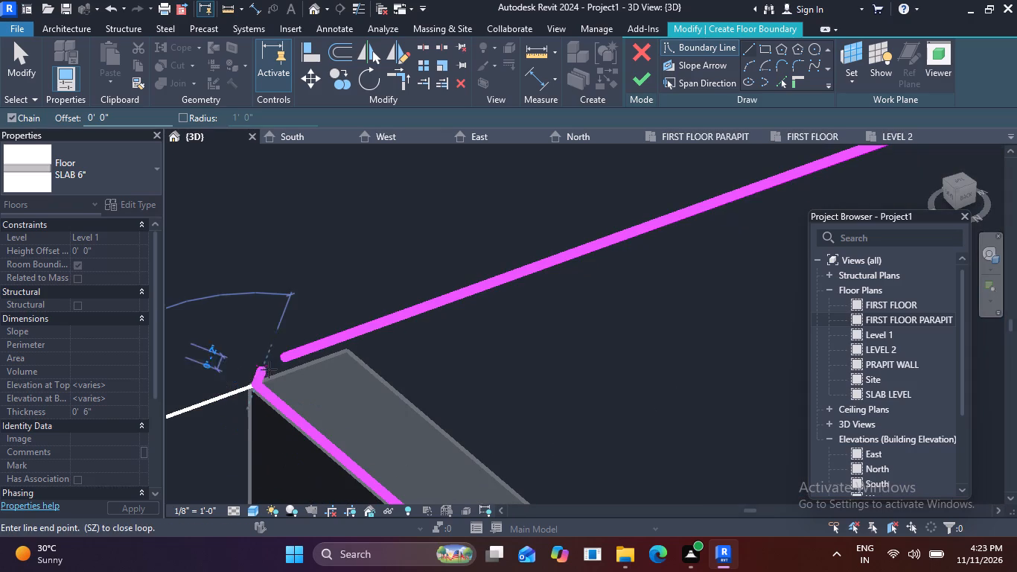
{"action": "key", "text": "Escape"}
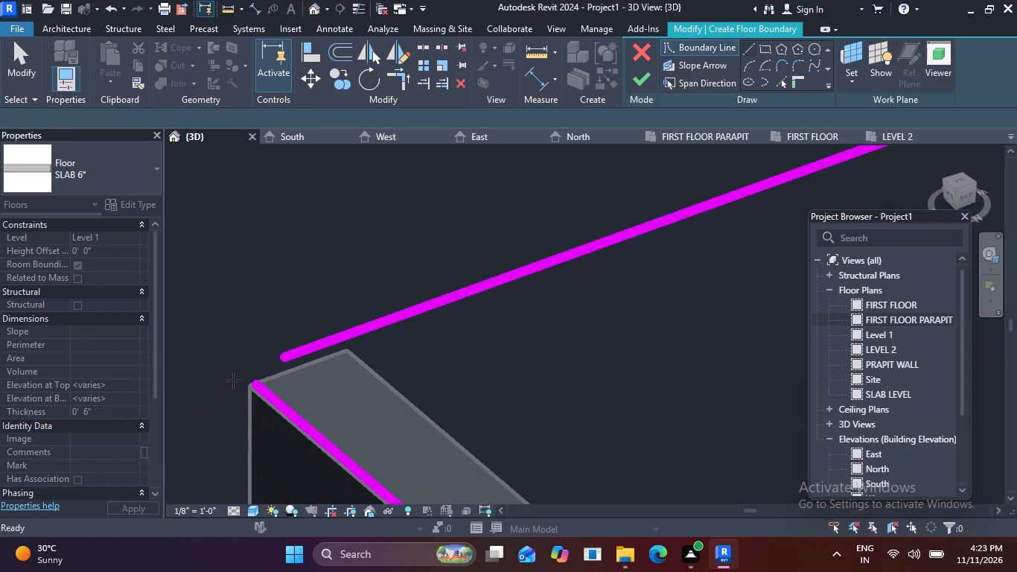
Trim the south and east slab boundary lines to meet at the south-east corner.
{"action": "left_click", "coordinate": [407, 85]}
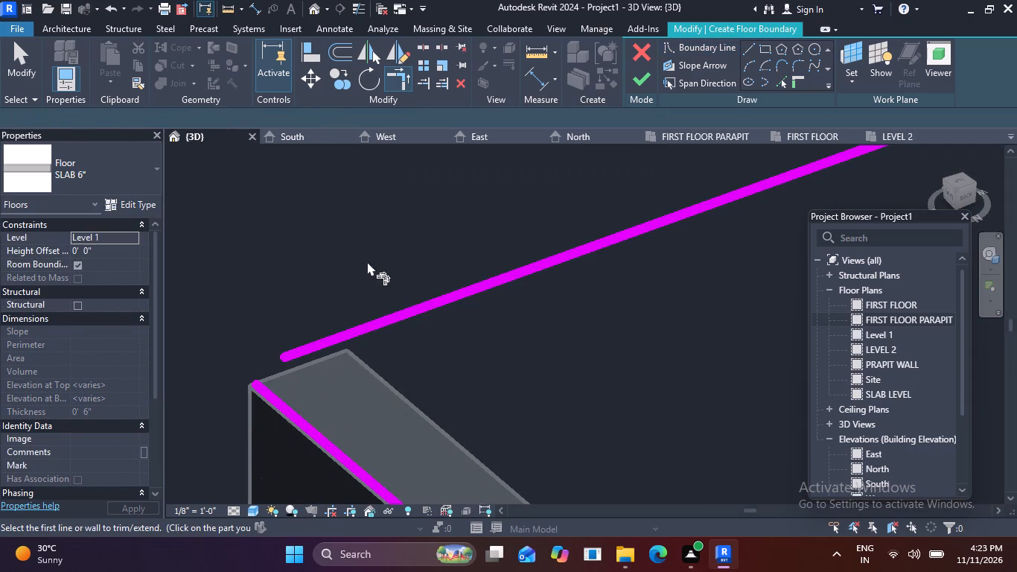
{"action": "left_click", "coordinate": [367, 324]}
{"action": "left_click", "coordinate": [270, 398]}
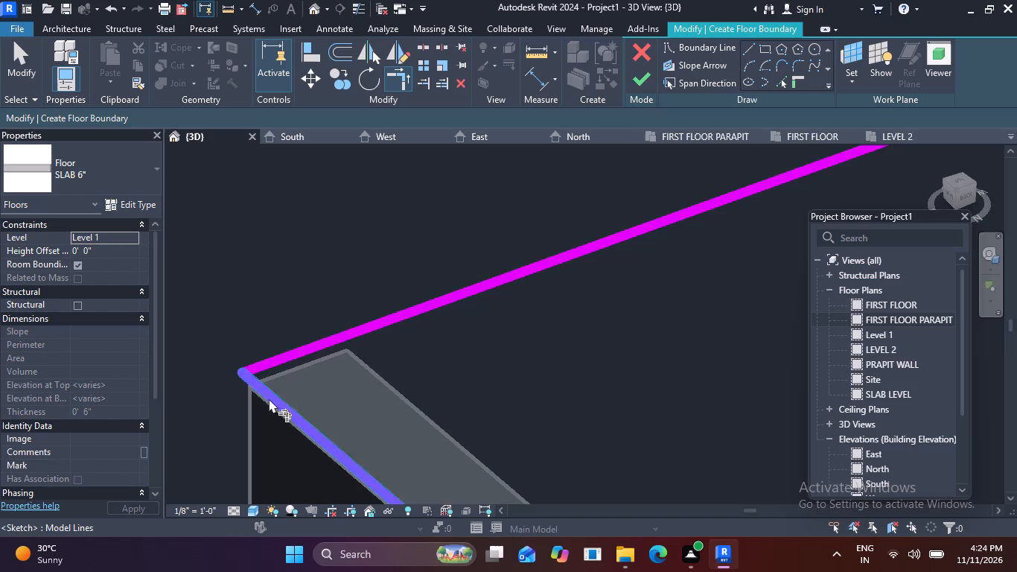
Examine the slab boundary's position relative to the upper-storey wall tops from several angles in the 3D view.
{"action": "scroll", "coordinate": [360, 351], "scroll_direction": "down", "scroll_amount": 4}
{"action": "middle_click_drag", "start_coordinate": [392, 388], "coordinate": [123, 78]}
{"action": "scroll", "coordinate": [367, 201], "scroll_direction": "down", "scroll_amount": 5}
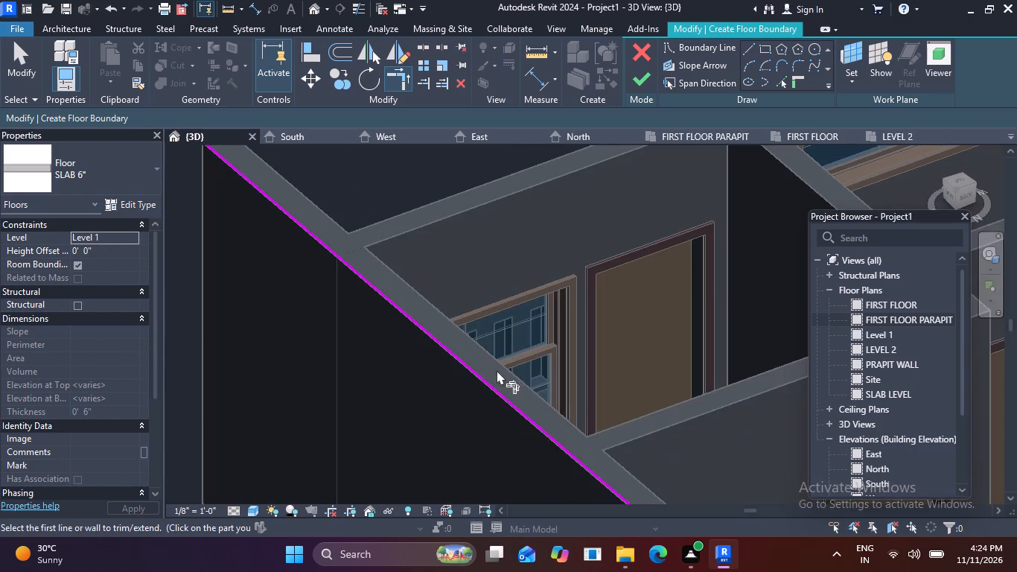
{"action": "middle_click_drag", "start_coordinate": [506, 380], "coordinate": [420, 312]}
{"action": "middle_click_drag", "start_coordinate": [551, 384], "coordinate": [570, 349], "text": "shift"}
{"action": "scroll", "coordinate": [558, 346], "scroll_direction": "down", "scroll_amount": 11}
{"action": "middle_click_drag", "start_coordinate": [578, 381], "coordinate": [357, 377]}
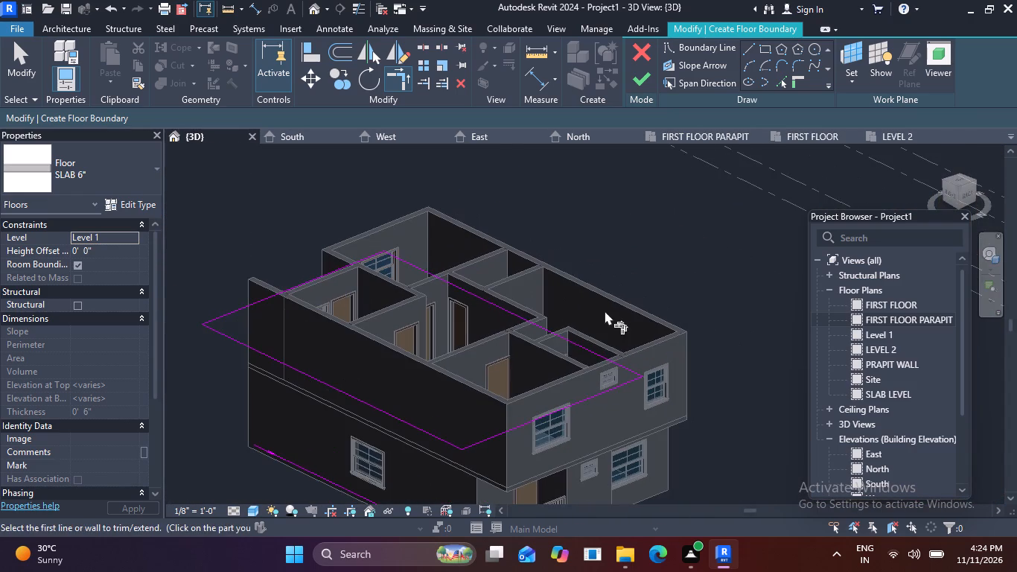
{"action": "middle_click_drag", "start_coordinate": [603, 313], "coordinate": [596, 301], "text": "shift"}
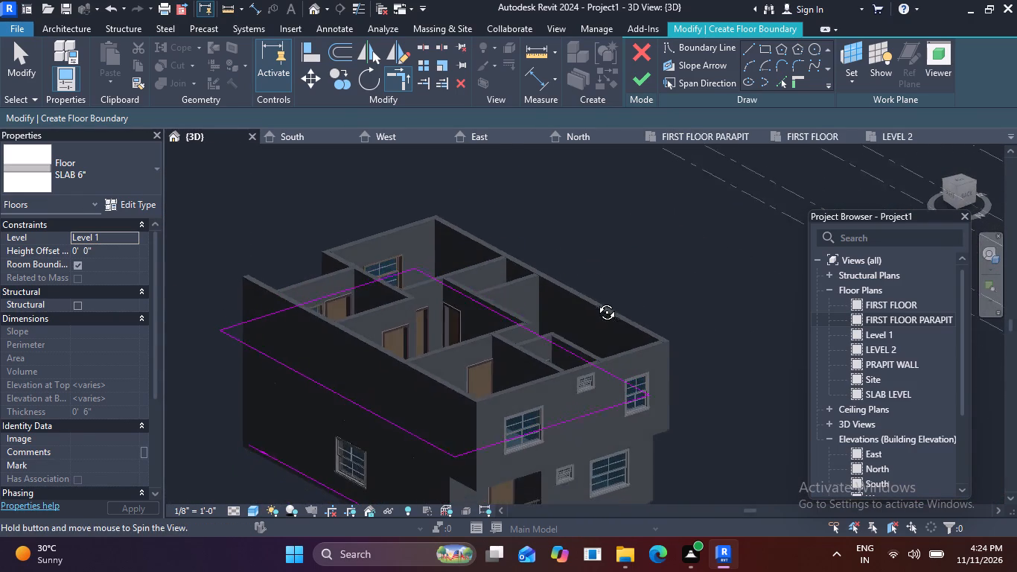
{"action": "middle_click_drag", "start_coordinate": [596, 301], "coordinate": [649, 217], "text": "shift"}
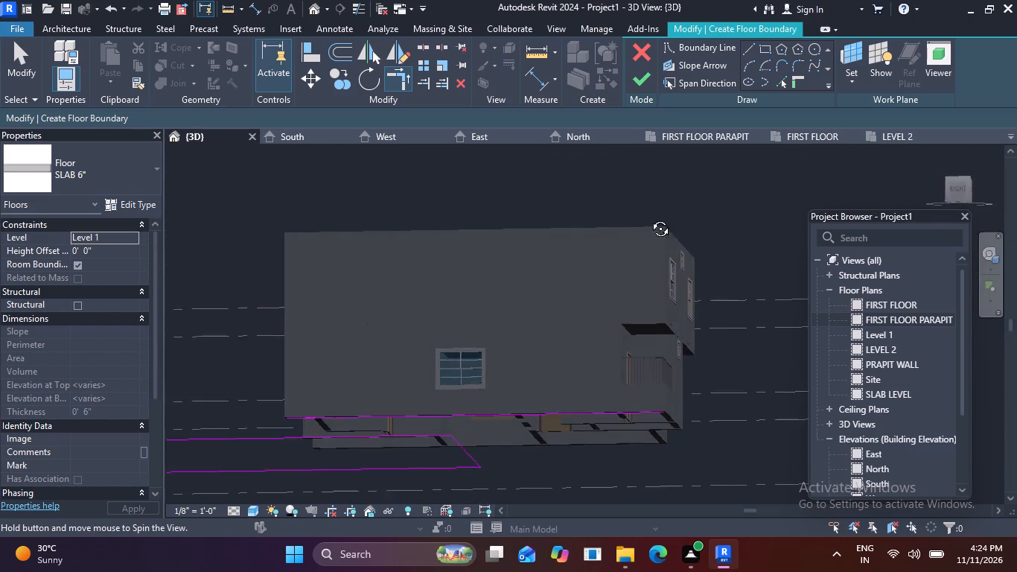
{"action": "middle_click_drag", "start_coordinate": [649, 217], "coordinate": [552, 389], "text": "shift"}
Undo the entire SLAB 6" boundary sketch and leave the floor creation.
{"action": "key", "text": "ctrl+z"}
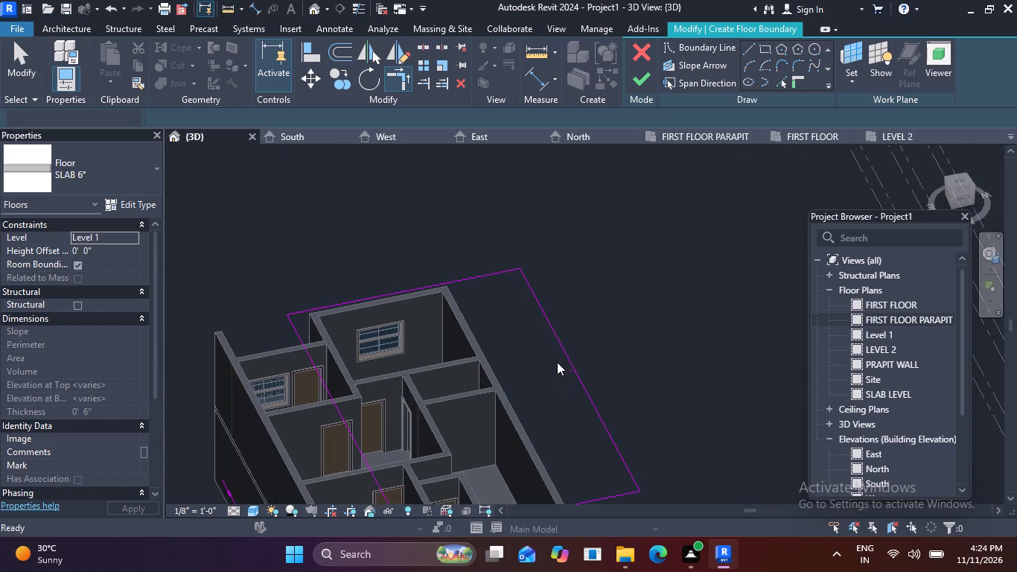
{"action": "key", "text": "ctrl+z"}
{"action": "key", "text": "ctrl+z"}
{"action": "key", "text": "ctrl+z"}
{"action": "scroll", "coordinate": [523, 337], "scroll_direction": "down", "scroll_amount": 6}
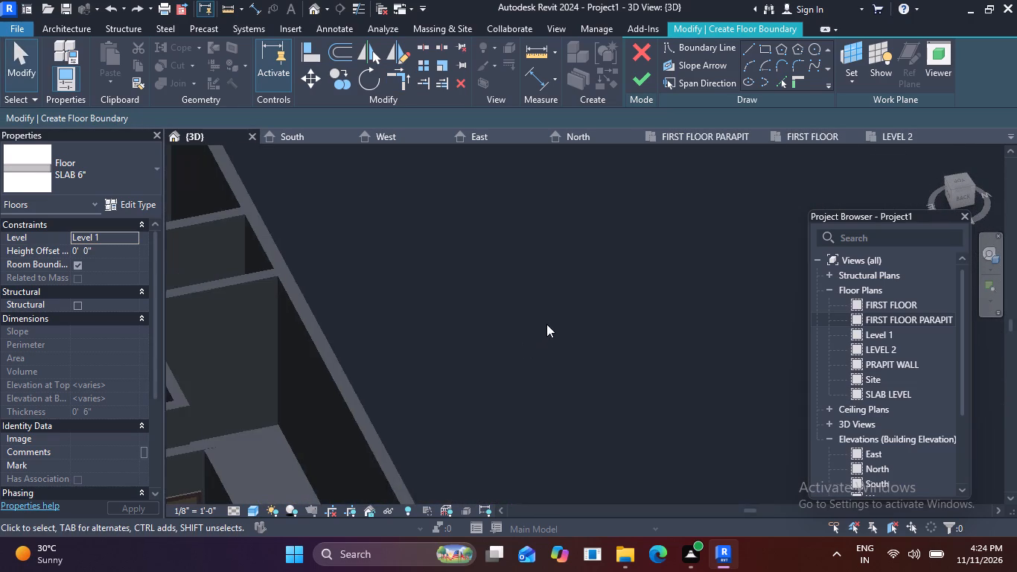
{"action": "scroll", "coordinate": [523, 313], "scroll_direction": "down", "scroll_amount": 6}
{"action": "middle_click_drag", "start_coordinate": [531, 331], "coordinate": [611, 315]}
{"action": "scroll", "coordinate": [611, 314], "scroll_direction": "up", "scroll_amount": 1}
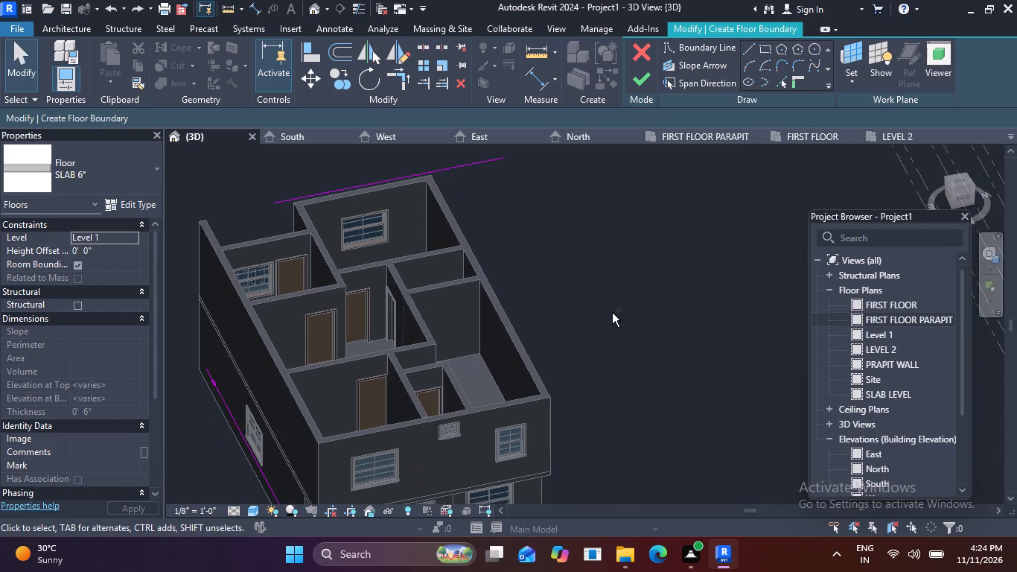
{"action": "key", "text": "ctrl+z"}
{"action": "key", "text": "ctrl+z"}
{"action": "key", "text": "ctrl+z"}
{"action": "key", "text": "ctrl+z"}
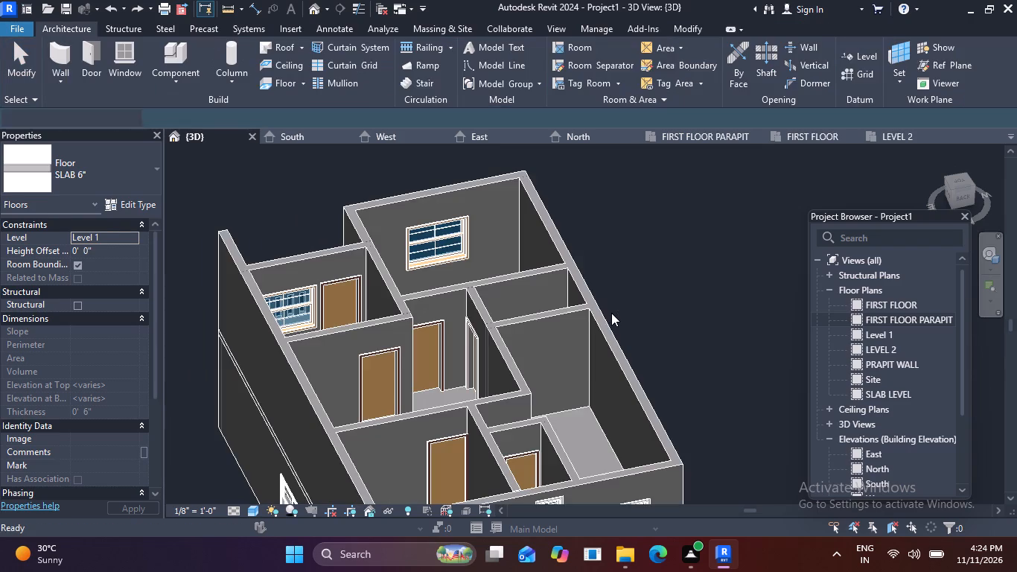
Undo the last deletion of WALL 9" walls over the north exterior wall.
{"action": "scroll", "coordinate": [505, 302], "scroll_direction": "down", "scroll_amount": 4}
{"action": "middle_click_drag", "start_coordinate": [517, 321], "coordinate": [538, 267]}
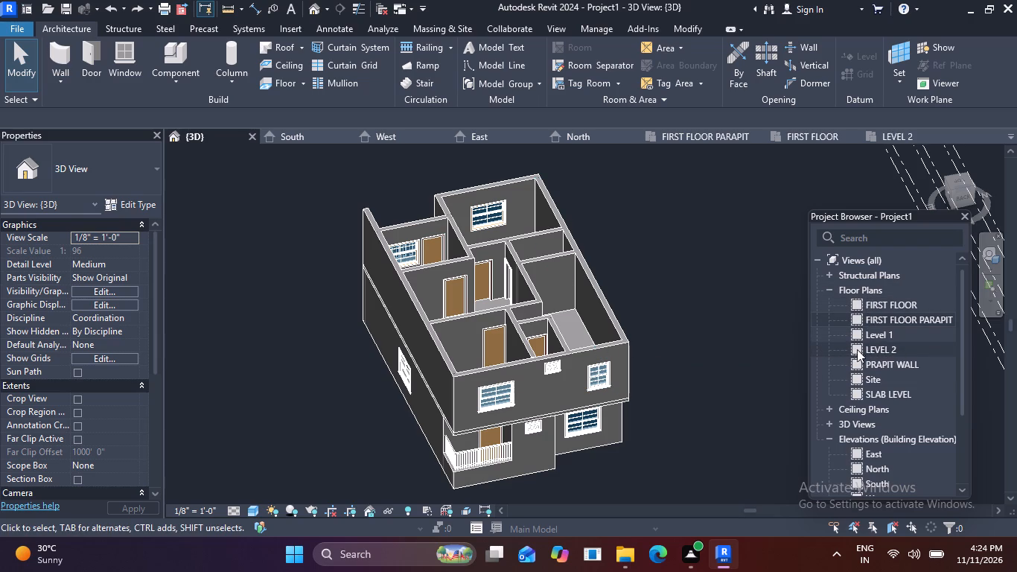
{"action": "key", "text": "ctrl+z"}
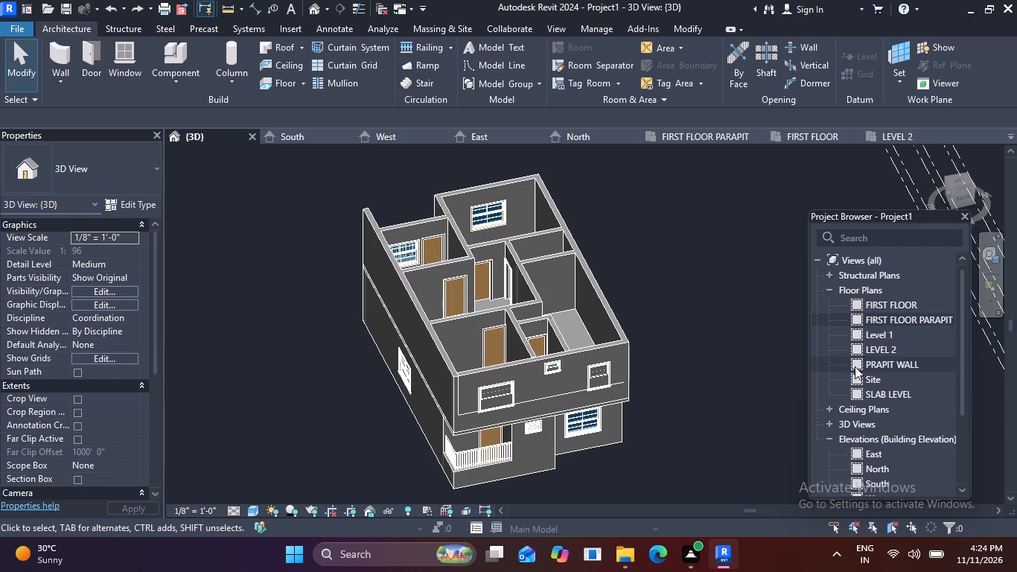
Examine the FIRST FLOOR PARAPIT and FIRST FLOOR plans, and check the level heights against the walls in the East elevation.
{"action": "double_click", "coordinate": [859, 319]}
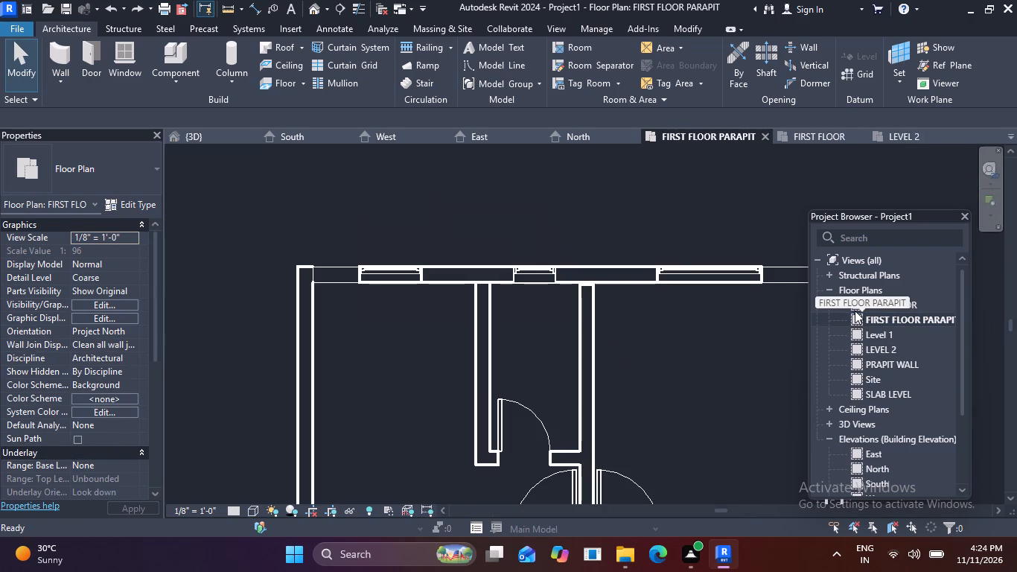
{"action": "double_click", "coordinate": [854, 303]}
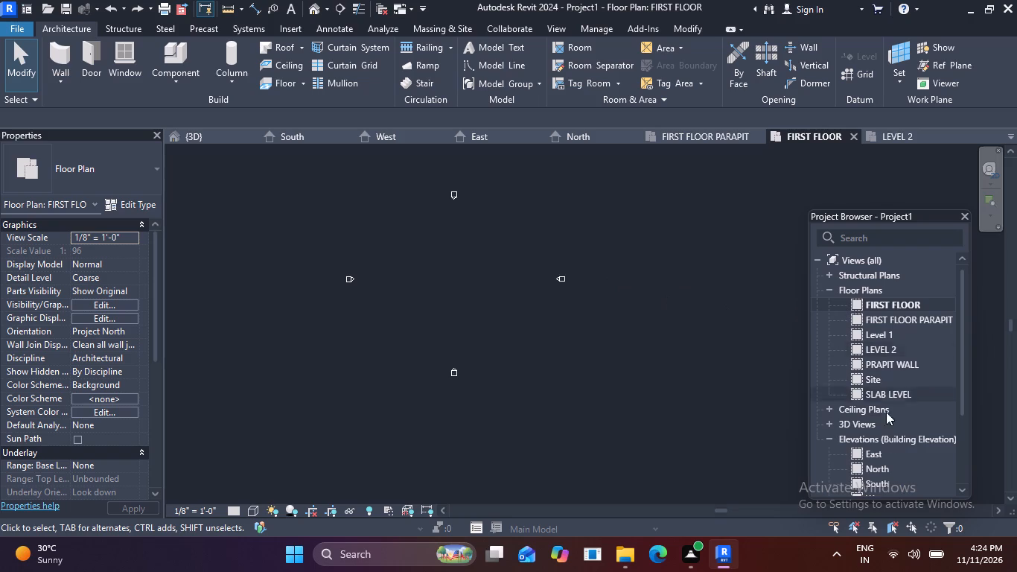
{"action": "double_click", "coordinate": [864, 450]}
{"action": "scroll", "coordinate": [672, 331], "scroll_direction": "up", "scroll_amount": 1}
{"action": "middle_click_drag", "start_coordinate": [668, 331], "coordinate": [556, 335]}
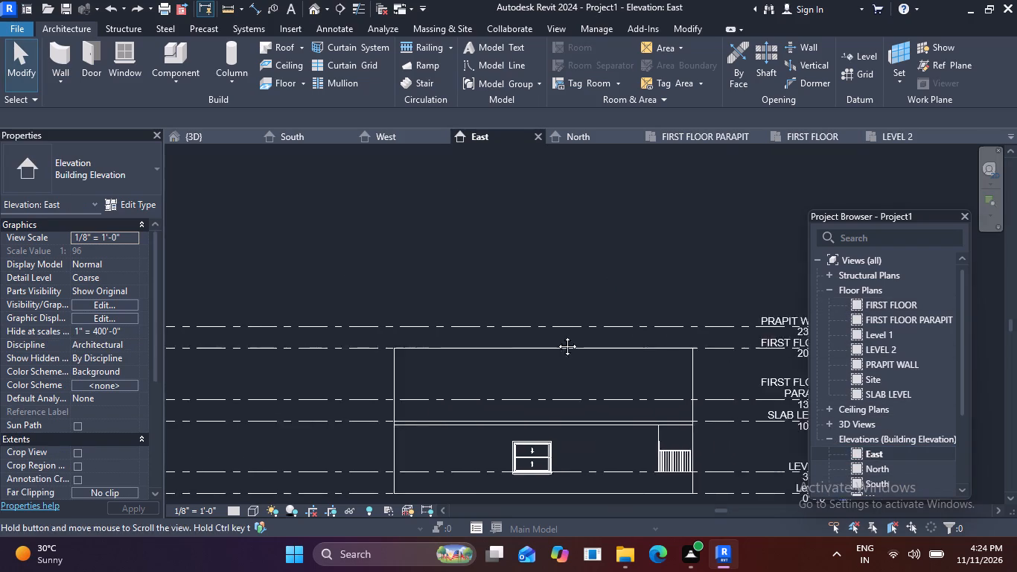
{"action": "middle_click_drag", "start_coordinate": [556, 335], "coordinate": [485, 322]}
{"action": "scroll", "coordinate": [651, 334], "scroll_direction": "up", "scroll_amount": 4}
{"action": "scroll", "coordinate": [570, 295], "scroll_direction": "down", "scroll_amount": 4}
{"action": "middle_click_drag", "start_coordinate": [570, 299], "coordinate": [603, 305]}
{"action": "scroll", "coordinate": [603, 305], "scroll_direction": "up", "scroll_amount": 1}
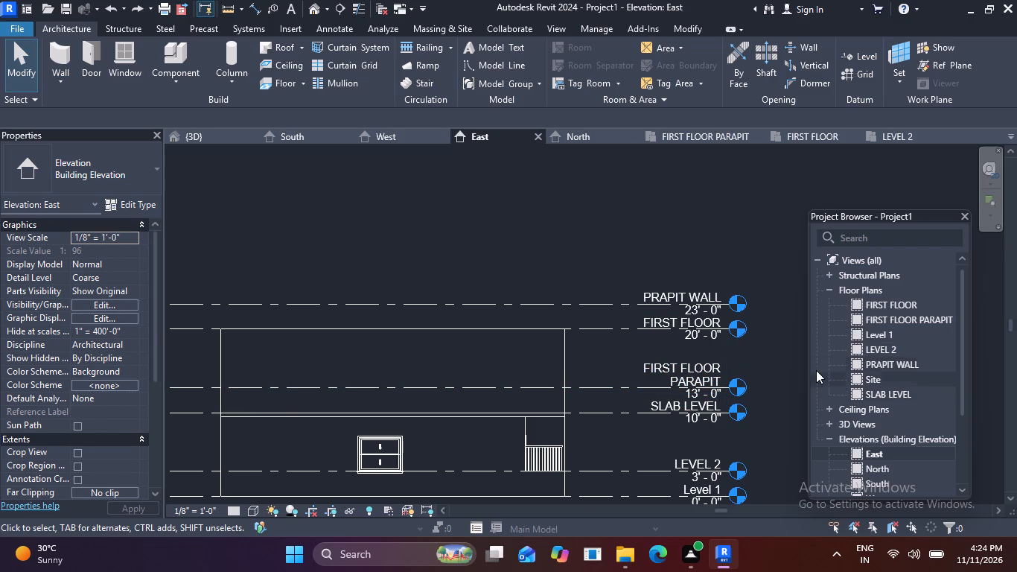
{"action": "scroll", "coordinate": [807, 363], "scroll_direction": "down", "scroll_amount": 4}
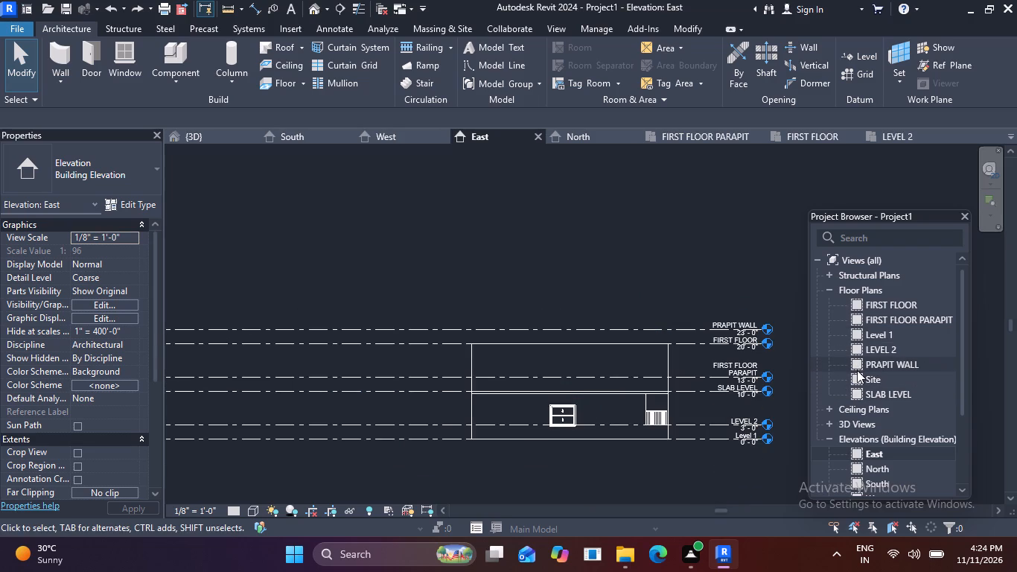
{"action": "scroll", "coordinate": [715, 343], "scroll_direction": "up", "scroll_amount": 4}
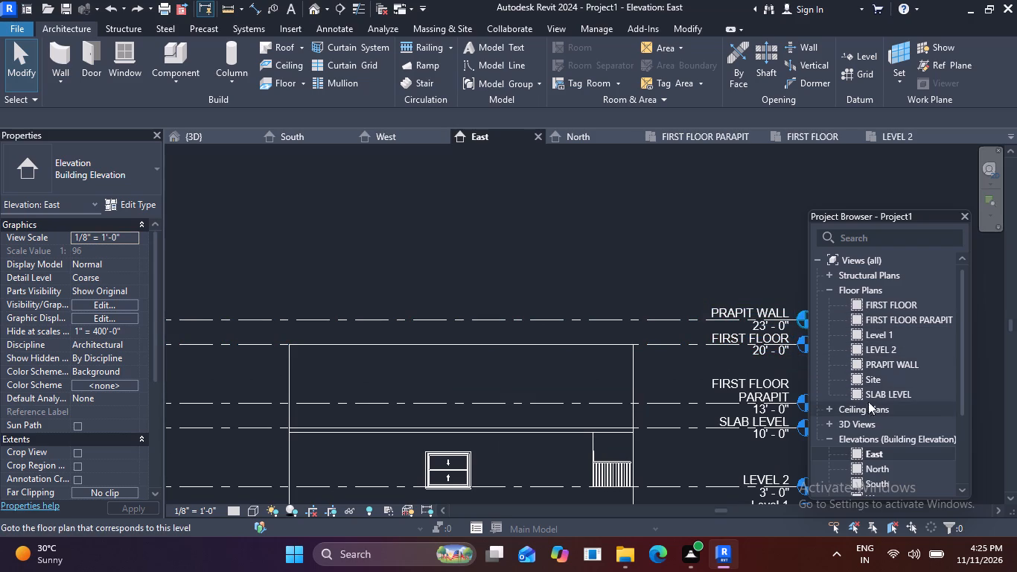
Open the PRAPIT WALL floor plan.
{"action": "double_click", "coordinate": [857, 361]}
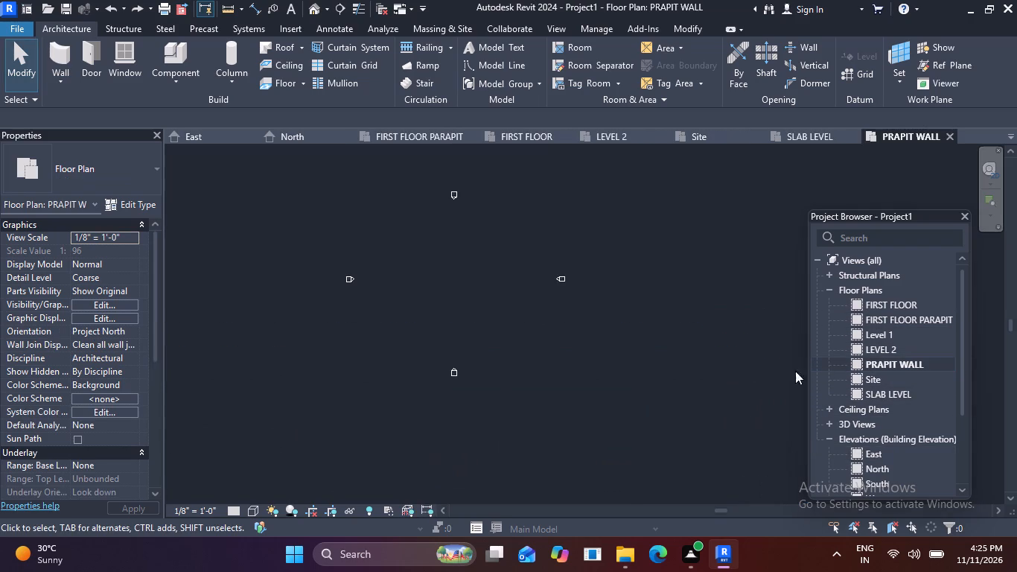
Start a SLAB 6" floor boundary sketch on the PRAPIT WALL level.
{"action": "scroll", "coordinate": [619, 326], "scroll_direction": "down", "scroll_amount": 3}
{"action": "middle_click_drag", "start_coordinate": [616, 360], "coordinate": [616, 384]}
{"action": "scroll", "coordinate": [517, 308], "scroll_direction": "up", "scroll_amount": 5}
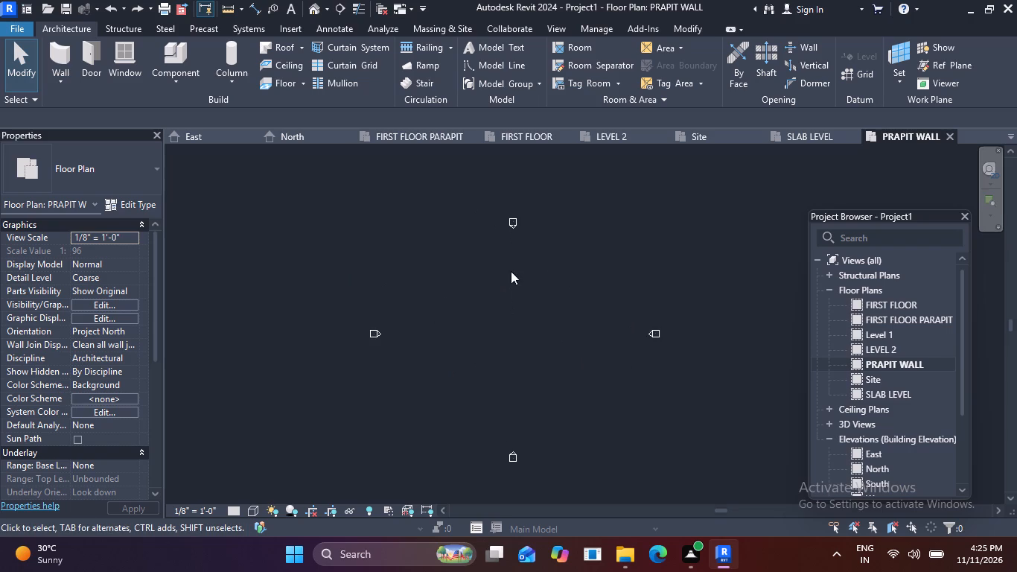
{"action": "left_click_drag", "start_coordinate": [553, 265], "coordinate": [405, 408]}
{"action": "left_click", "coordinate": [284, 83]}
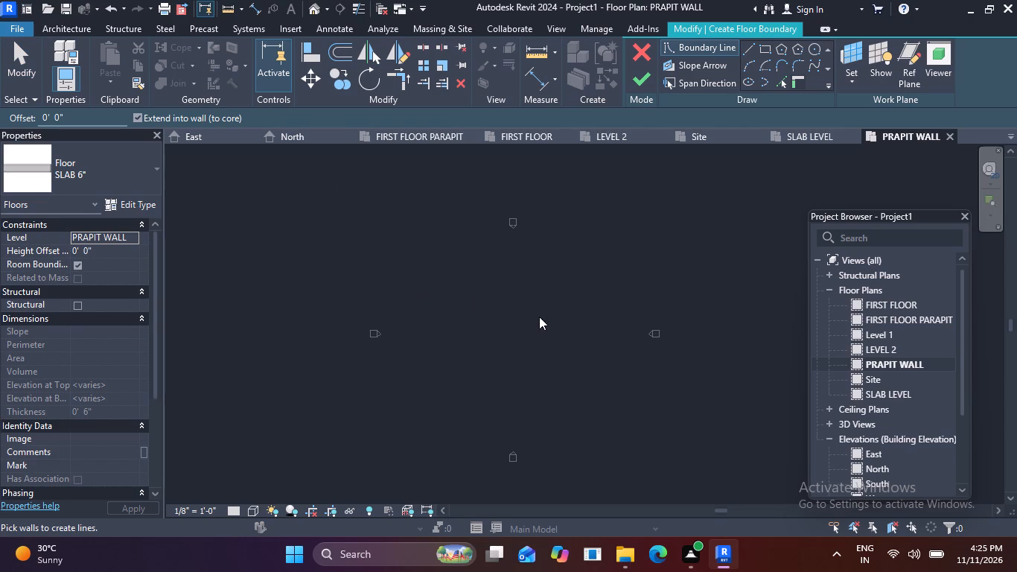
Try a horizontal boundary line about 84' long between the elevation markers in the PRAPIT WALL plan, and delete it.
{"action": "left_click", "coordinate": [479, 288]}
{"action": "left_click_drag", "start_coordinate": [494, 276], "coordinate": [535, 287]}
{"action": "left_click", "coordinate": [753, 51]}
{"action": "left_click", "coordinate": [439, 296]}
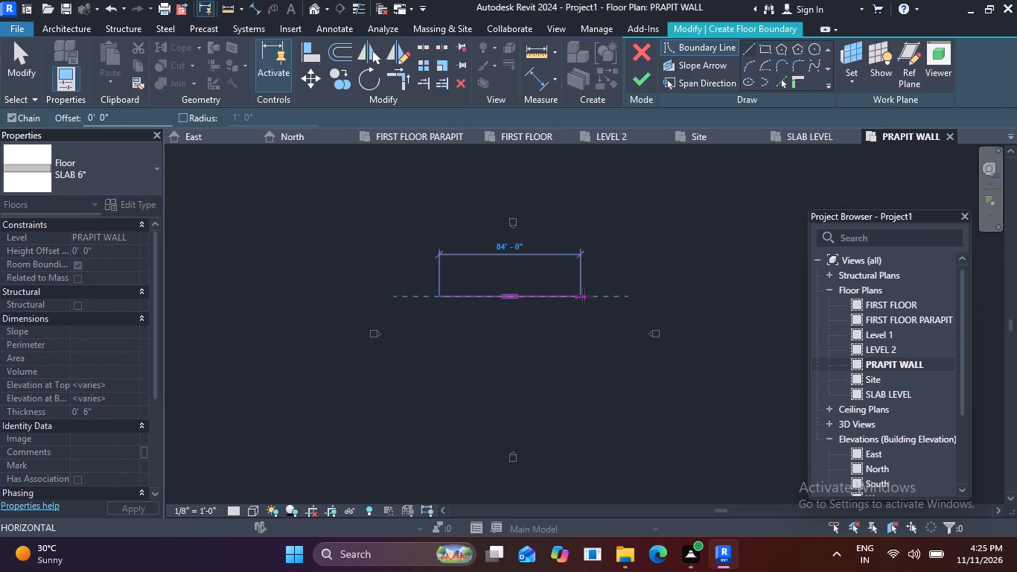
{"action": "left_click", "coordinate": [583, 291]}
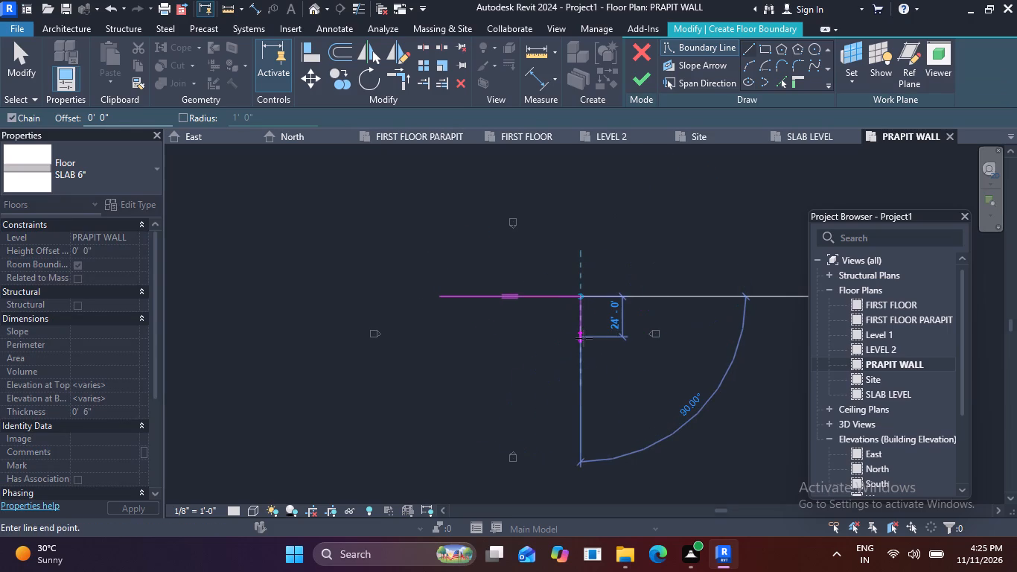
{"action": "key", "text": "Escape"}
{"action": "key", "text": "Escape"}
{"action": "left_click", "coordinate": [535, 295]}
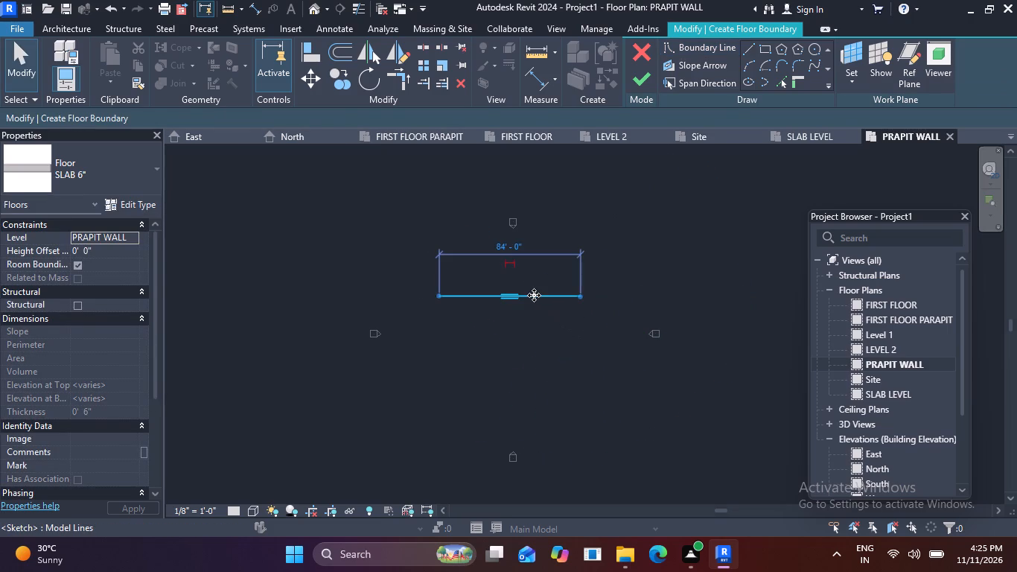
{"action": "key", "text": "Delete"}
Examine the East and North elevations and the FIRST FLOOR plan to compare the level heights with the walls.
{"action": "scroll", "coordinate": [459, 298], "scroll_direction": "down", "scroll_amount": 4}
{"action": "middle_click_drag", "start_coordinate": [503, 321], "coordinate": [509, 223]}
{"action": "scroll", "coordinate": [509, 223], "scroll_direction": "down", "scroll_amount": 4}
{"action": "middle_click_drag", "start_coordinate": [516, 278], "coordinate": [543, 315]}
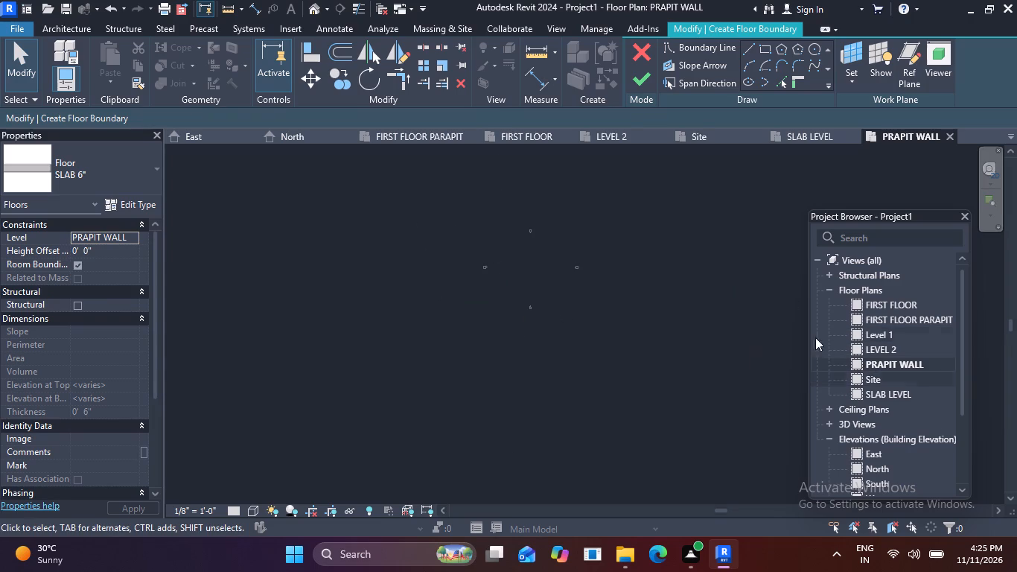
{"action": "double_click", "coordinate": [861, 451]}
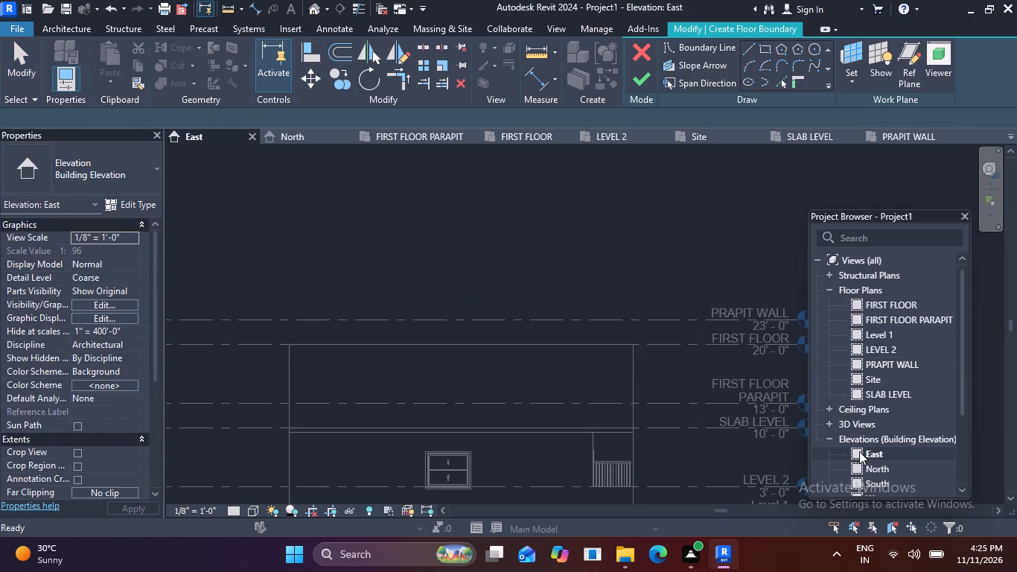
{"action": "middle_click_drag", "start_coordinate": [691, 364], "coordinate": [602, 303]}
{"action": "middle_click", "coordinate": [602, 302]}
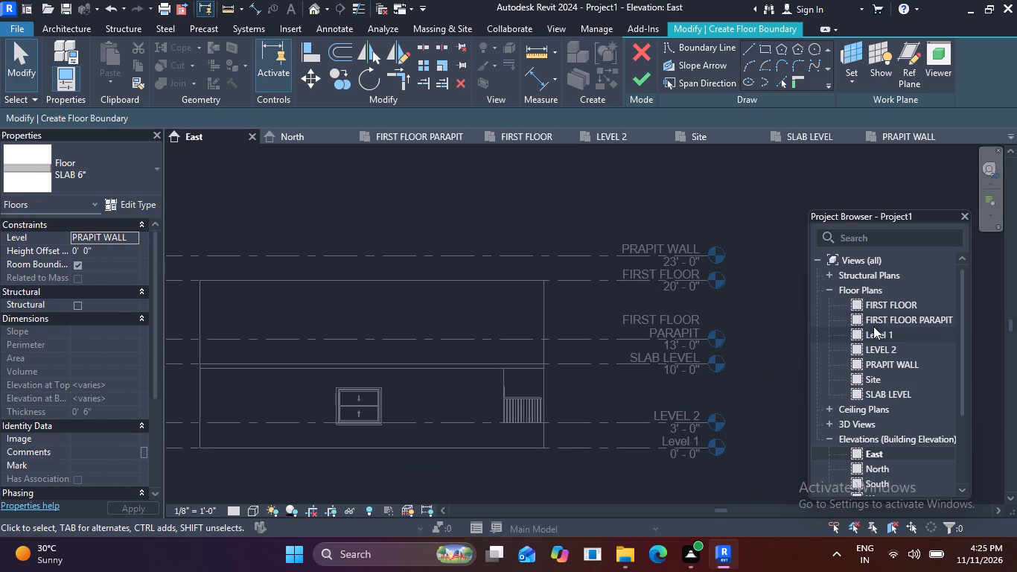
{"action": "double_click", "coordinate": [855, 306]}
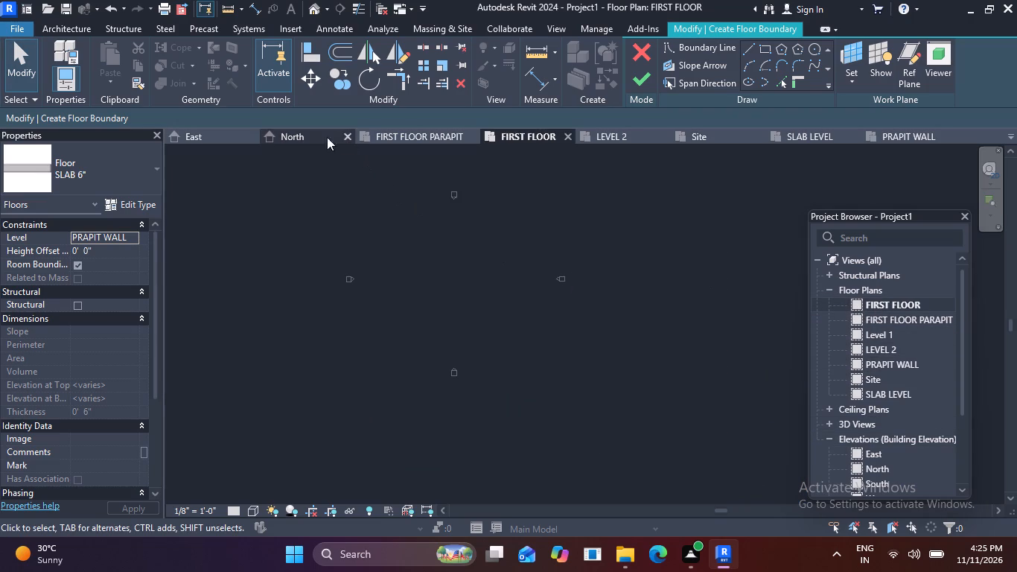
{"action": "left_click", "coordinate": [296, 136]}
{"action": "middle_click_drag", "start_coordinate": [468, 209], "coordinate": [244, 268]}
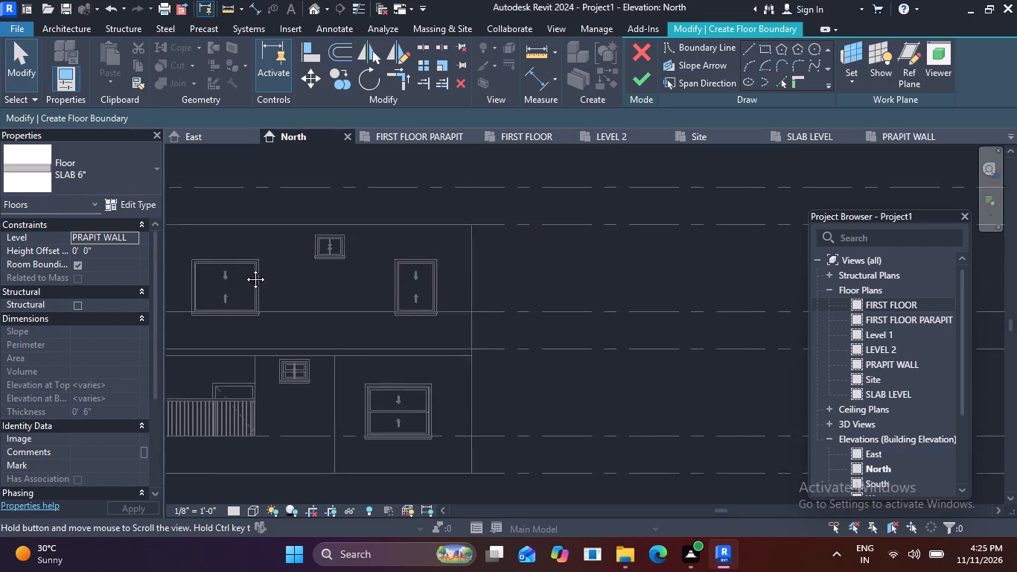
{"action": "middle_click_drag", "start_coordinate": [244, 268], "coordinate": [230, 271]}
{"action": "scroll", "coordinate": [383, 235], "scroll_direction": "down", "scroll_amount": 3}
{"action": "middle_click_drag", "start_coordinate": [494, 268], "coordinate": [328, 263]}
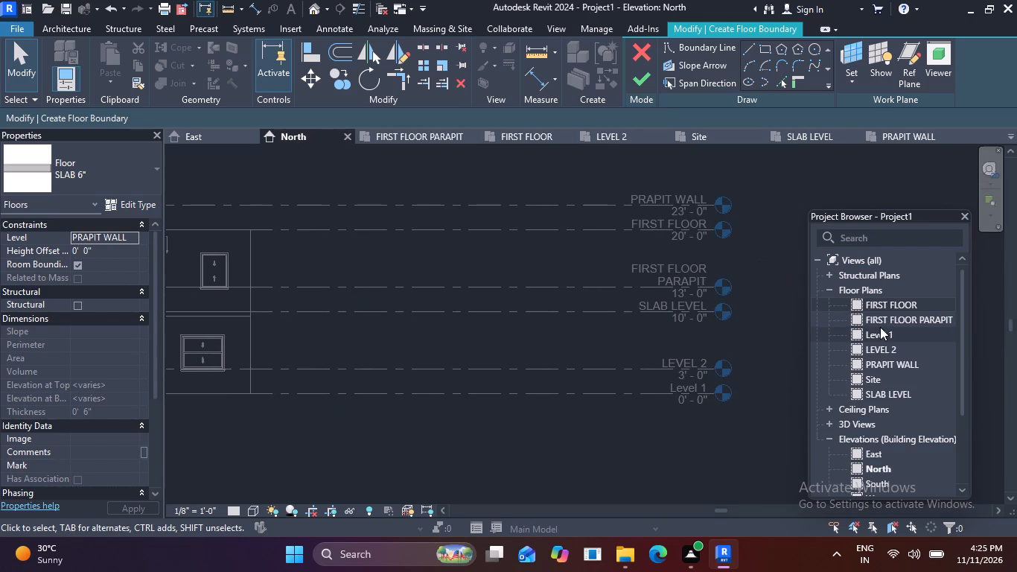
Open the FIRST FLOOR PARAPIT plan with the whole house outline in view, keeping the floor boundary sketch active.
{"action": "double_click", "coordinate": [421, 134]}
{"action": "scroll", "coordinate": [535, 233], "scroll_direction": "down", "scroll_amount": 6}
{"action": "scroll", "coordinate": [590, 309], "scroll_direction": "down", "scroll_amount": 2}
{"action": "middle_click_drag", "start_coordinate": [603, 320], "coordinate": [599, 315]}
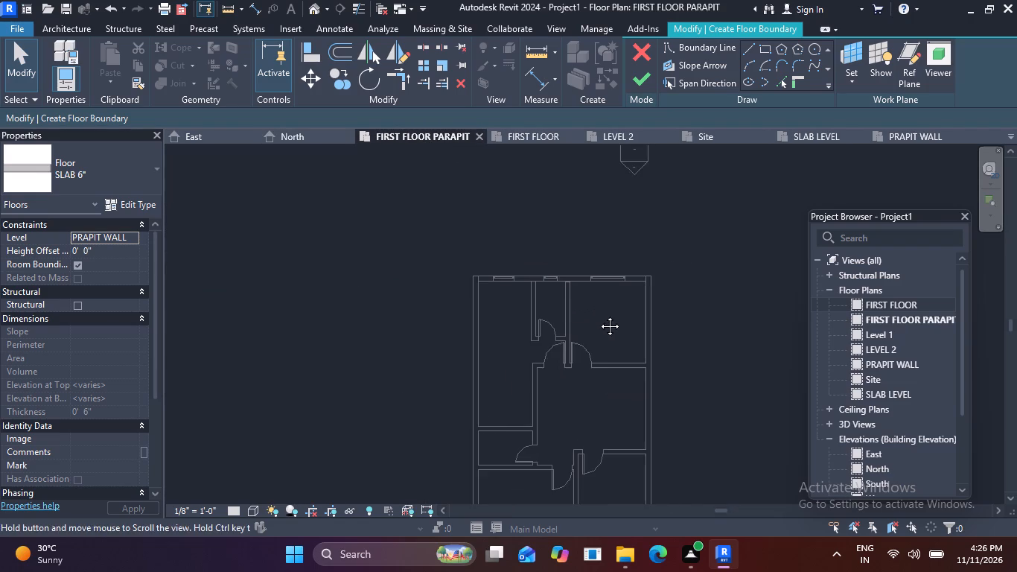
{"action": "middle_click_drag", "start_coordinate": [599, 315], "coordinate": [533, 279]}
{"action": "key", "text": "Escape"}
{"action": "scroll", "coordinate": [431, 238], "scroll_direction": "down", "scroll_amount": 1}
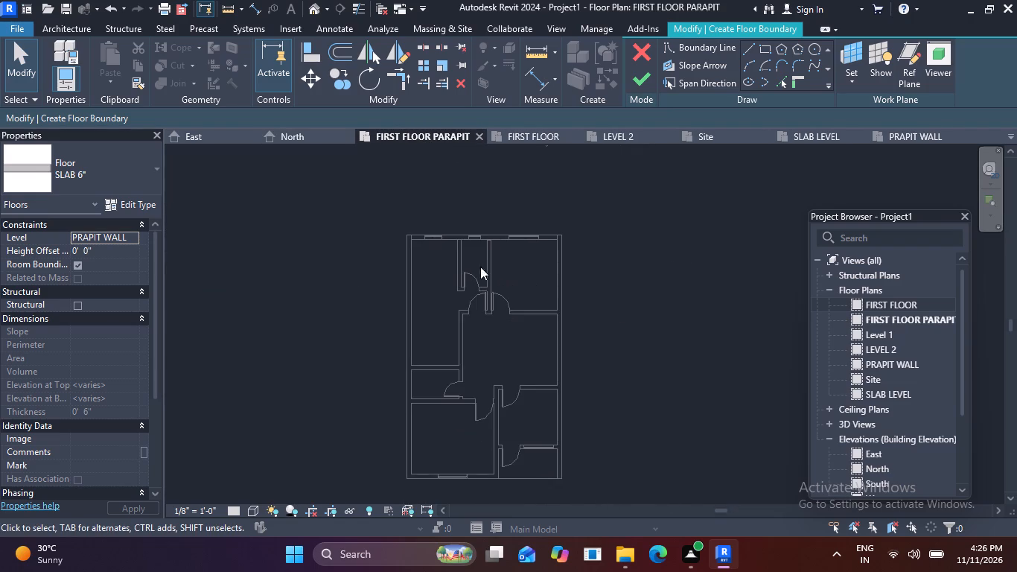
{"action": "middle_click_drag", "start_coordinate": [489, 268], "coordinate": [529, 263]}
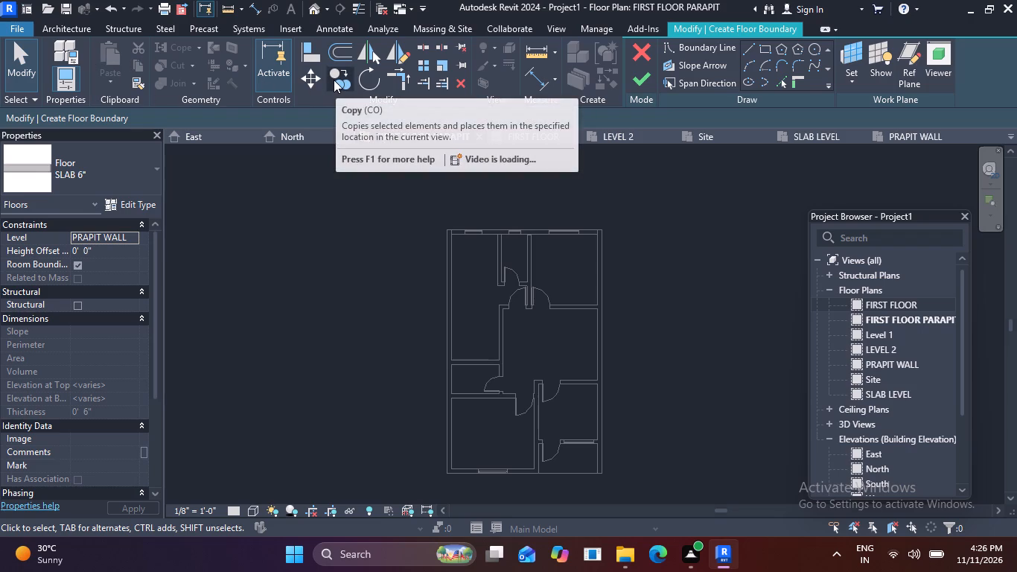
{"action": "left_click", "coordinate": [60, 30]}
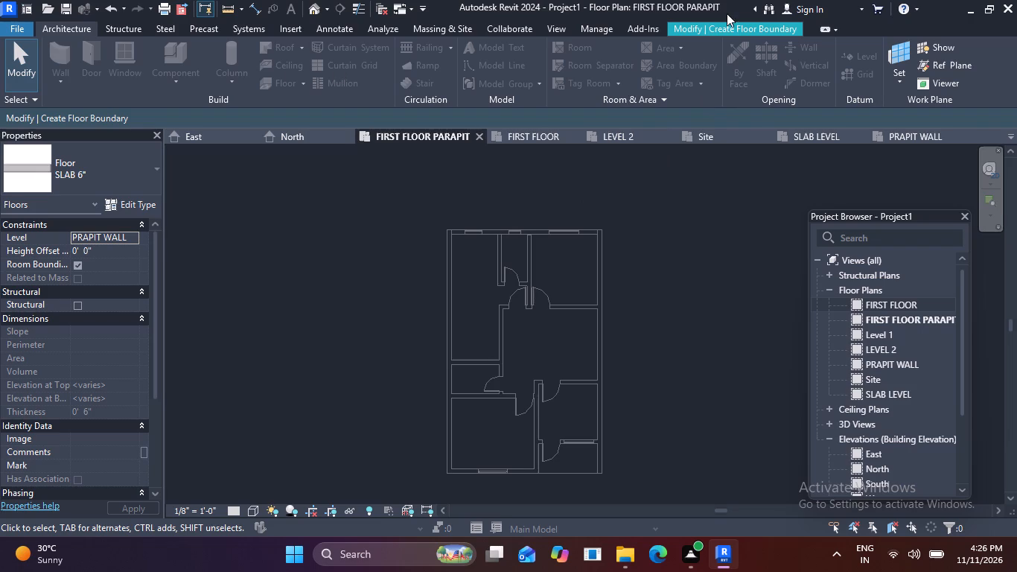
{"action": "left_click", "coordinate": [703, 33]}
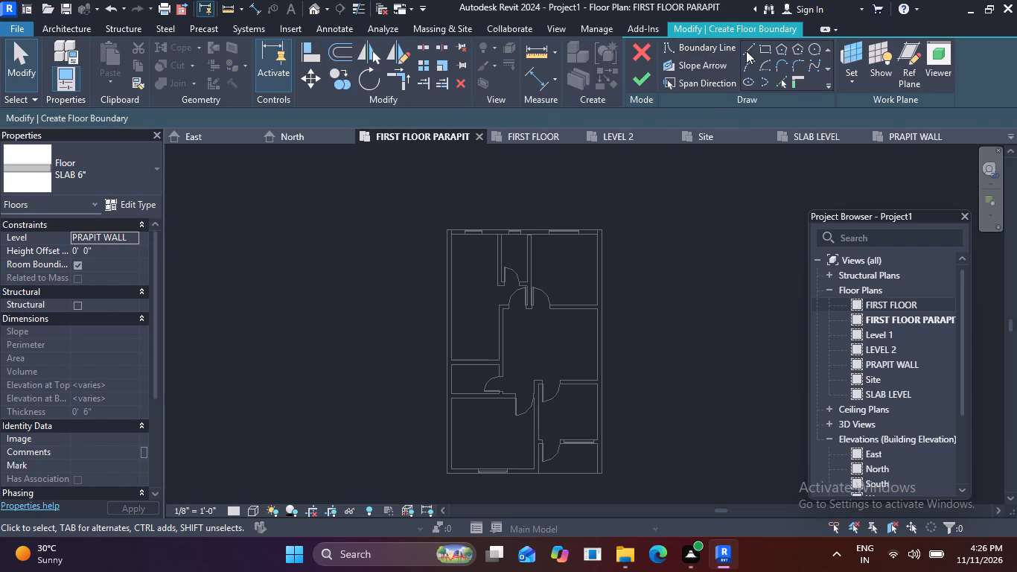
Sketch the SLAB 6" boundary as a closed four-line rectangle along the outer faces of the exterior walls.
{"action": "left_click", "coordinate": [746, 51]}
{"action": "scroll", "coordinate": [482, 198], "scroll_direction": "up", "scroll_amount": 3}
{"action": "scroll", "coordinate": [428, 241], "scroll_direction": "up", "scroll_amount": 1}
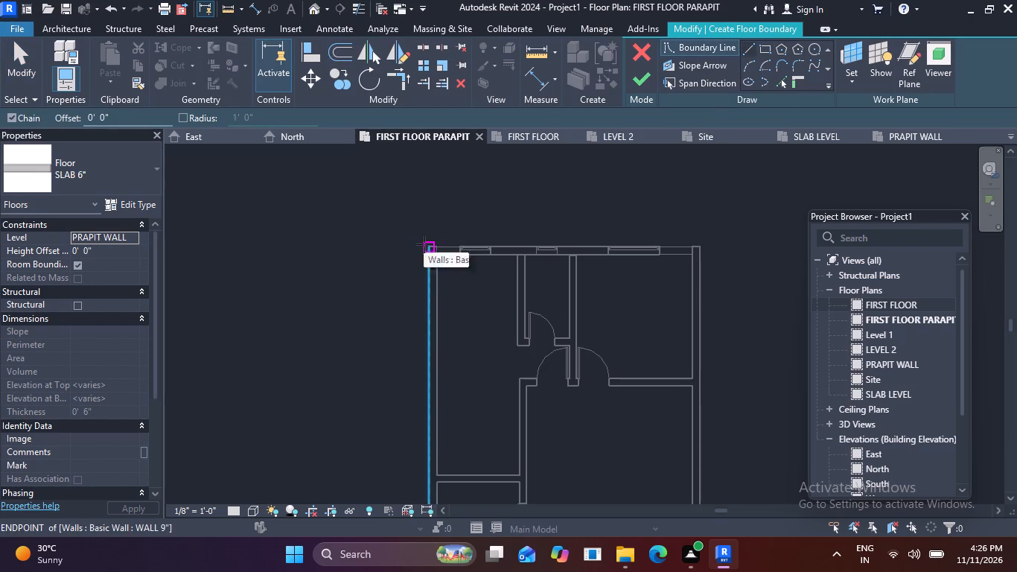
{"action": "left_click", "coordinate": [424, 244]}
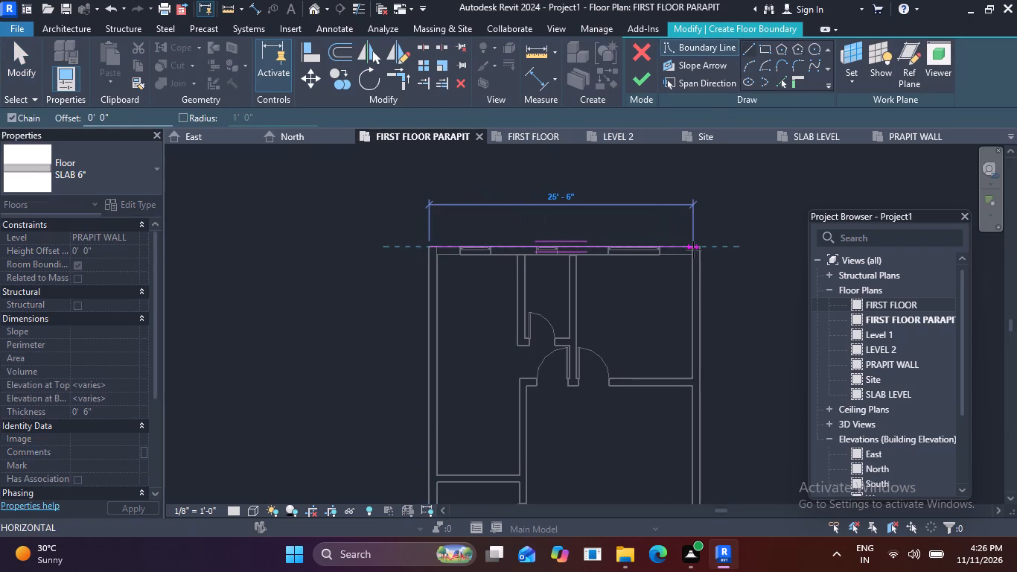
{"action": "left_click", "coordinate": [704, 248]}
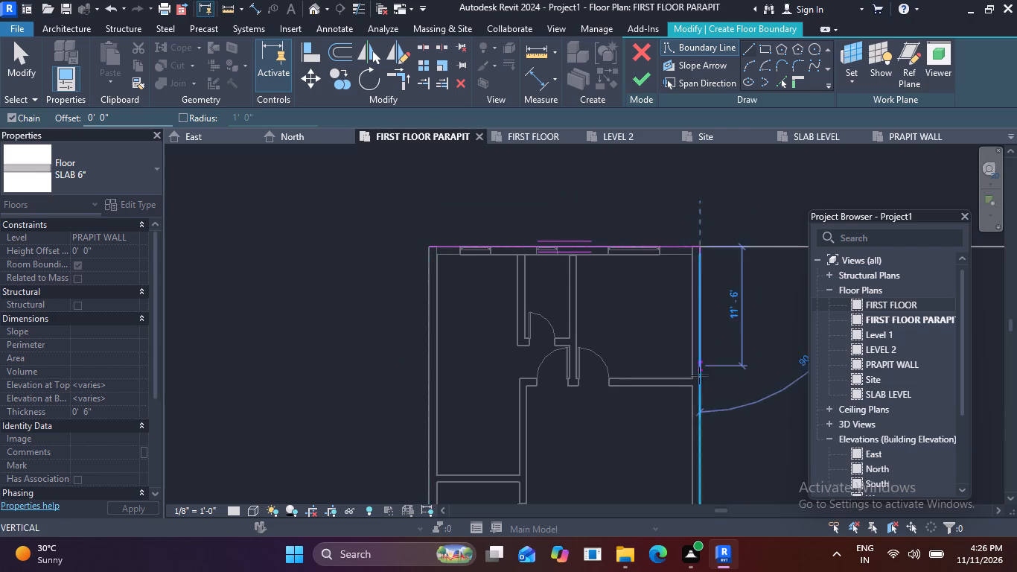
{"action": "middle_click_drag", "start_coordinate": [689, 388], "coordinate": [618, 165]}
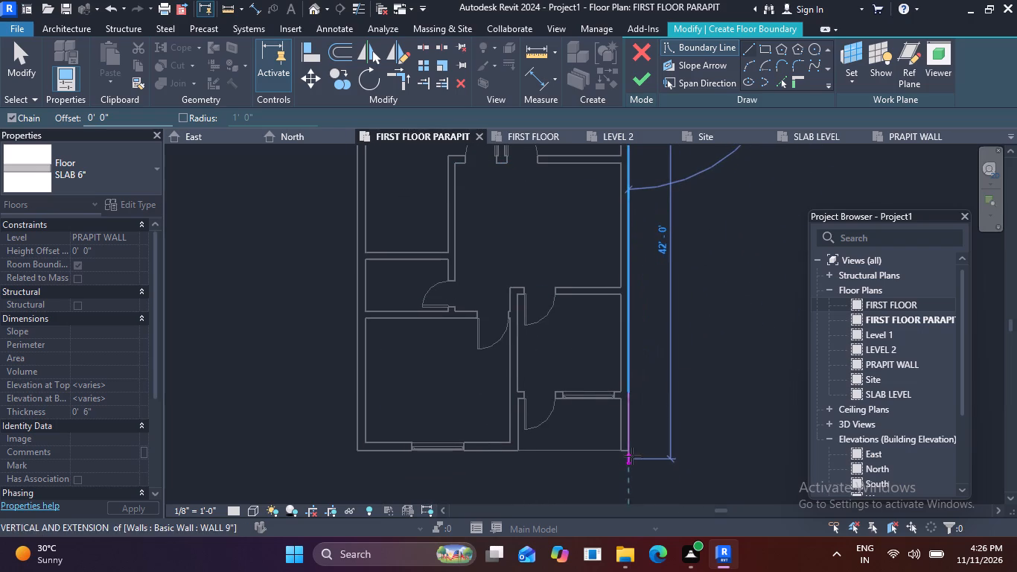
{"action": "left_click", "coordinate": [630, 449]}
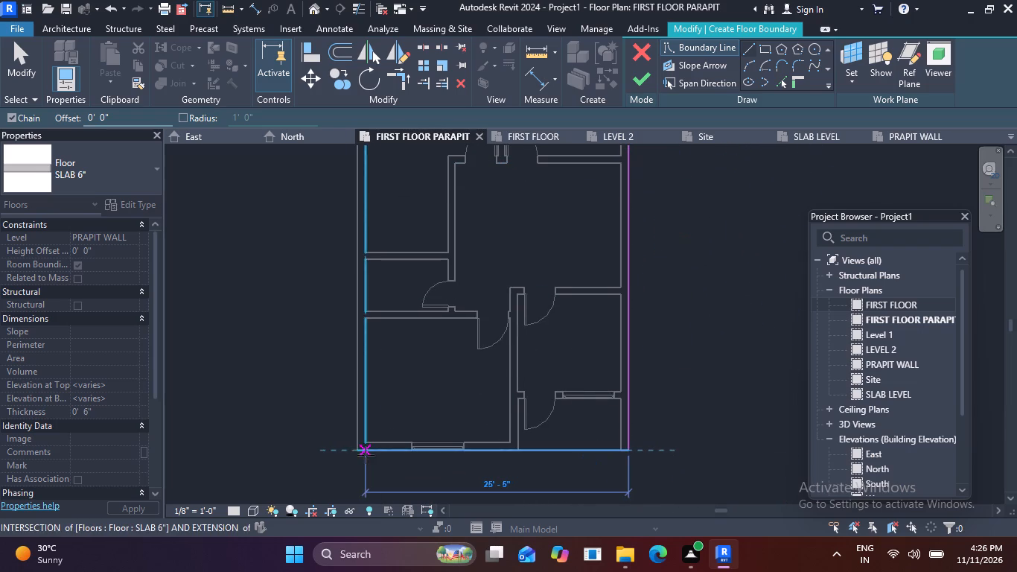
{"action": "left_click", "coordinate": [360, 453]}
{"action": "middle_click_drag", "start_coordinate": [345, 201], "coordinate": [316, 453]}
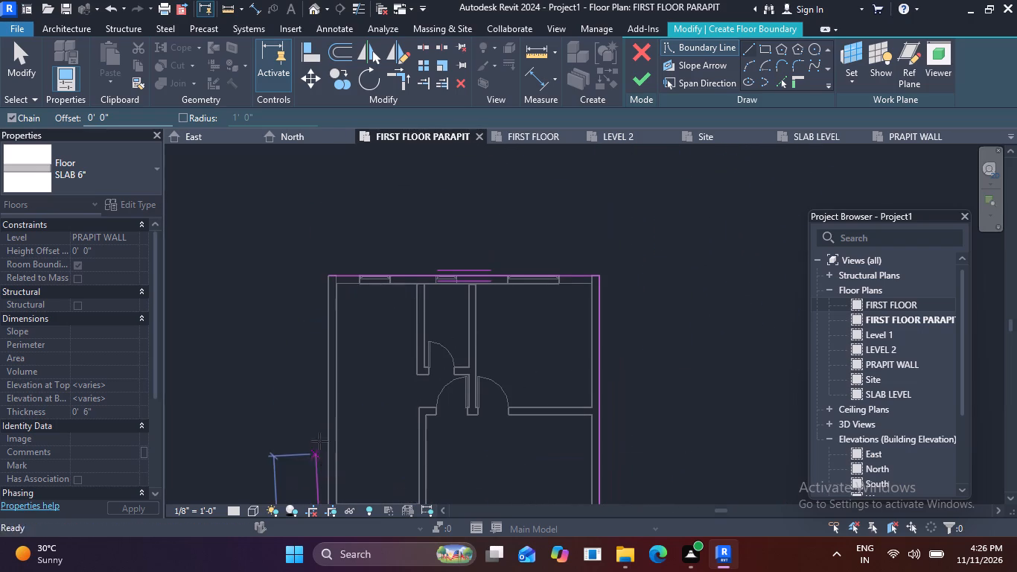
{"action": "left_click", "coordinate": [333, 277]}
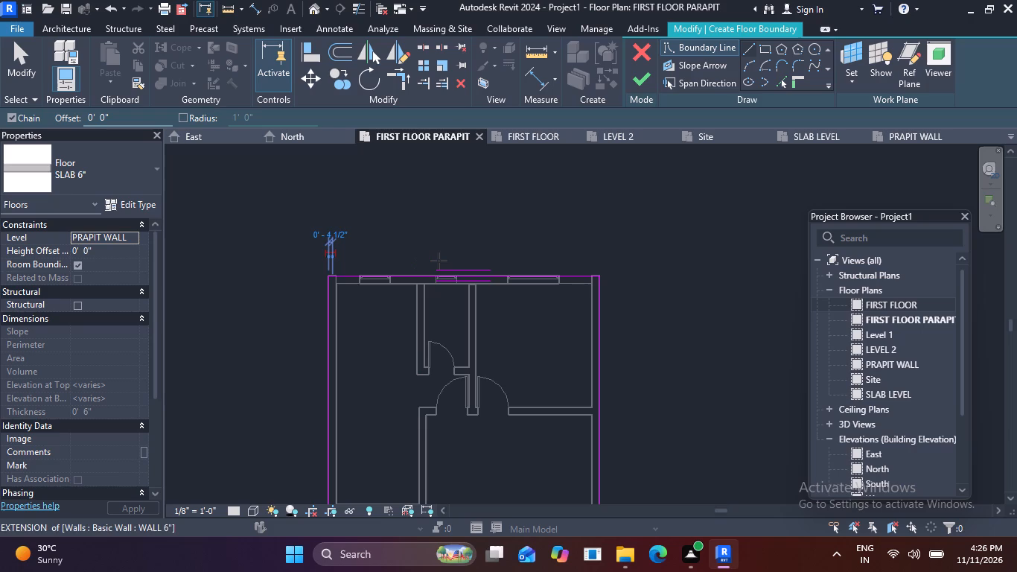
{"action": "key", "text": "Escape"}
{"action": "key", "text": "Escape"}
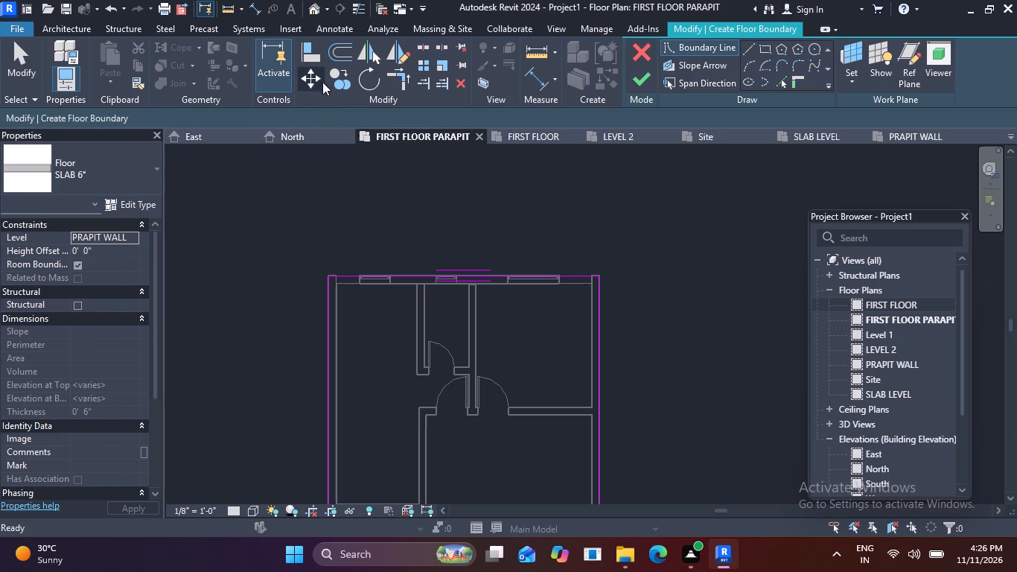
Move all four slab boundary lines together about 37' 6" horizontally east, clear of the house plan.
{"action": "left_click", "coordinate": [312, 72]}
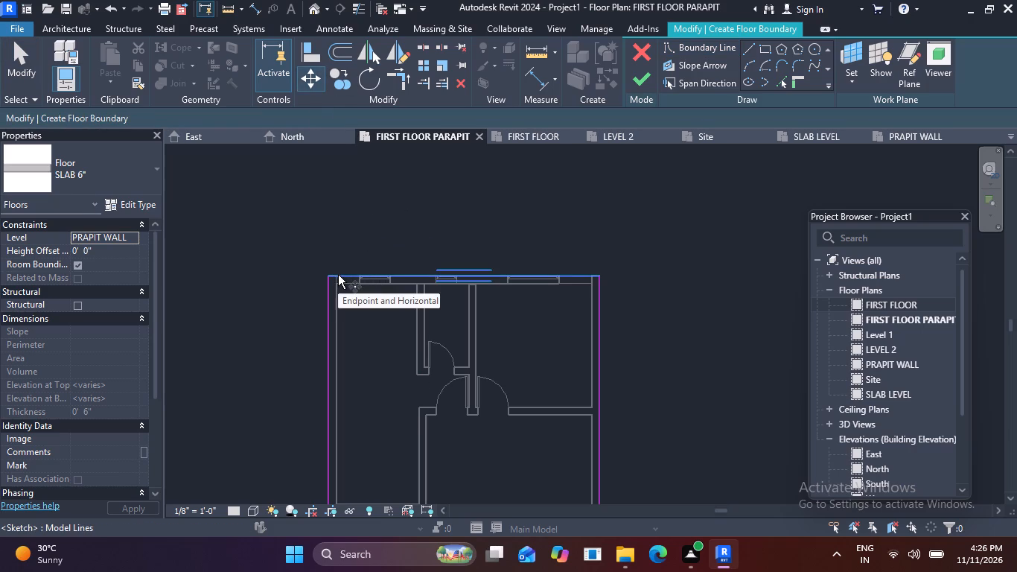
{"action": "left_click", "coordinate": [336, 275]}
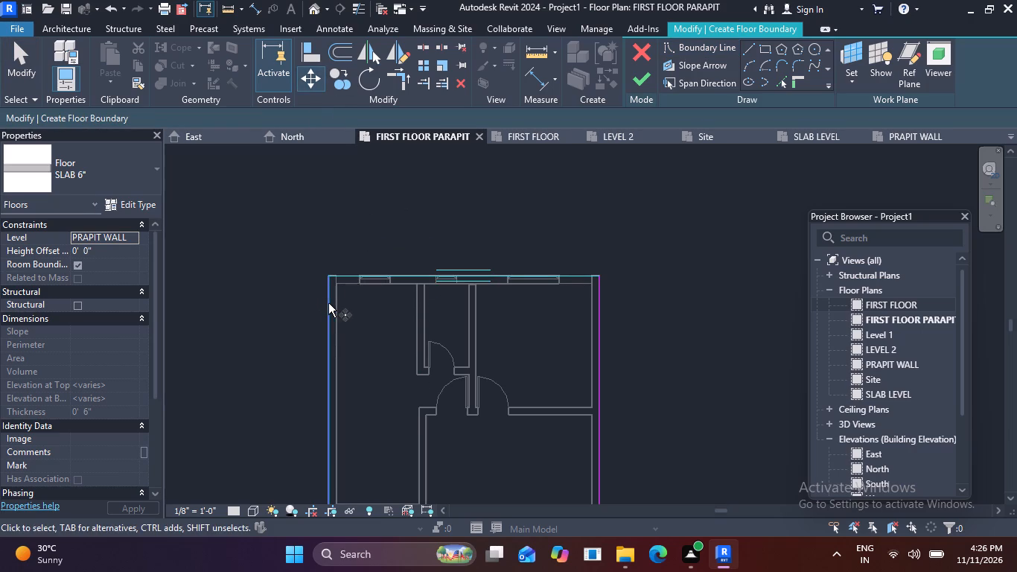
{"action": "left_click", "coordinate": [328, 303]}
{"action": "scroll", "coordinate": [398, 299], "scroll_direction": "down", "scroll_amount": 3}
{"action": "middle_click_drag", "start_coordinate": [407, 324], "coordinate": [386, 233]}
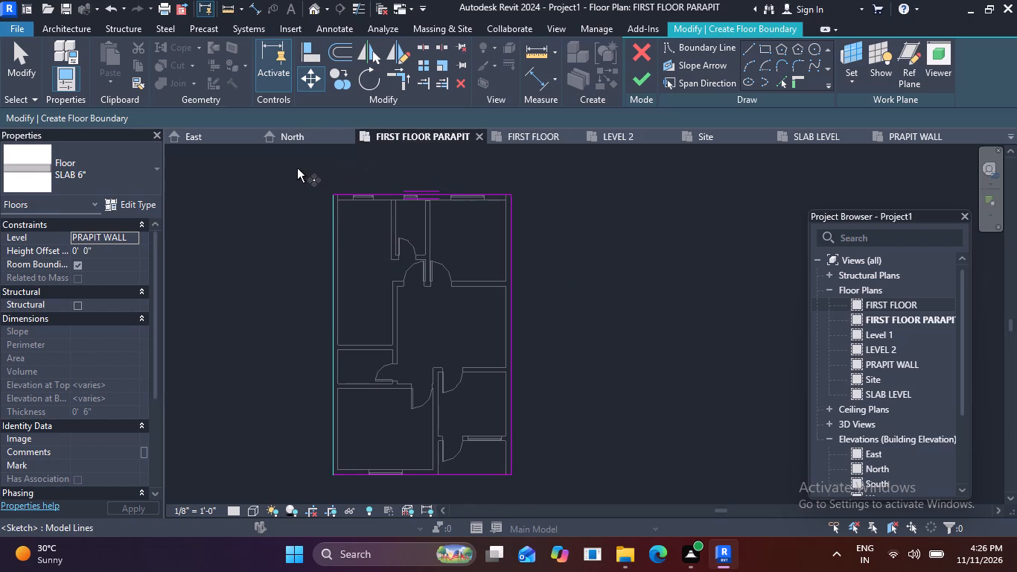
{"action": "left_click_drag", "start_coordinate": [297, 168], "coordinate": [546, 500]}
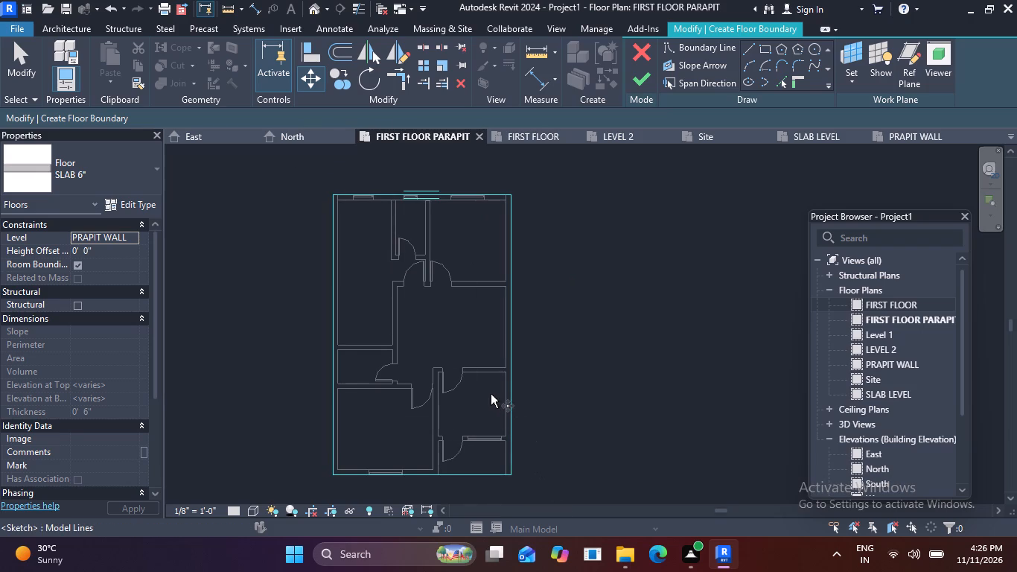
{"action": "left_click", "coordinate": [313, 76]}
{"action": "left_click", "coordinate": [479, 241]}
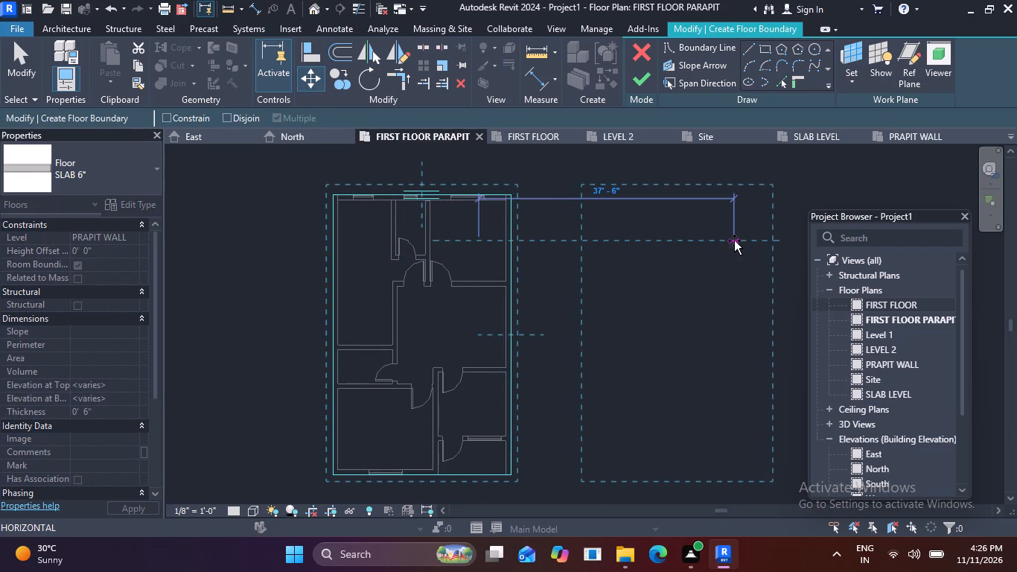
{"action": "left_click", "coordinate": [734, 241]}
{"action": "scroll", "coordinate": [701, 359], "scroll_direction": "down", "scroll_amount": 1}
{"action": "middle_click", "coordinate": [699, 366]}
{"action": "middle_click_drag", "start_coordinate": [692, 352], "coordinate": [674, 311]}
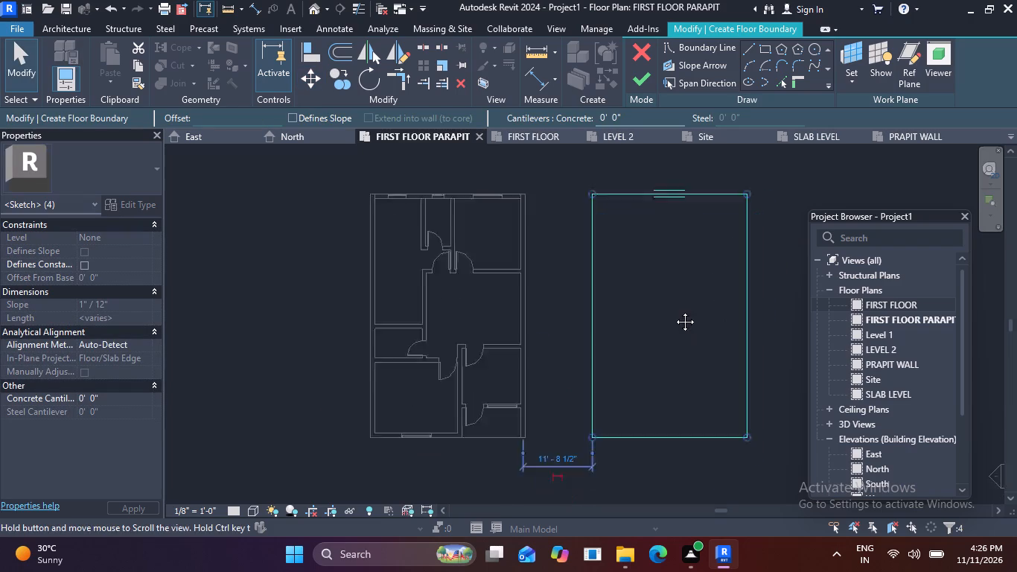
{"action": "middle_click_drag", "start_coordinate": [674, 311], "coordinate": [666, 293]}
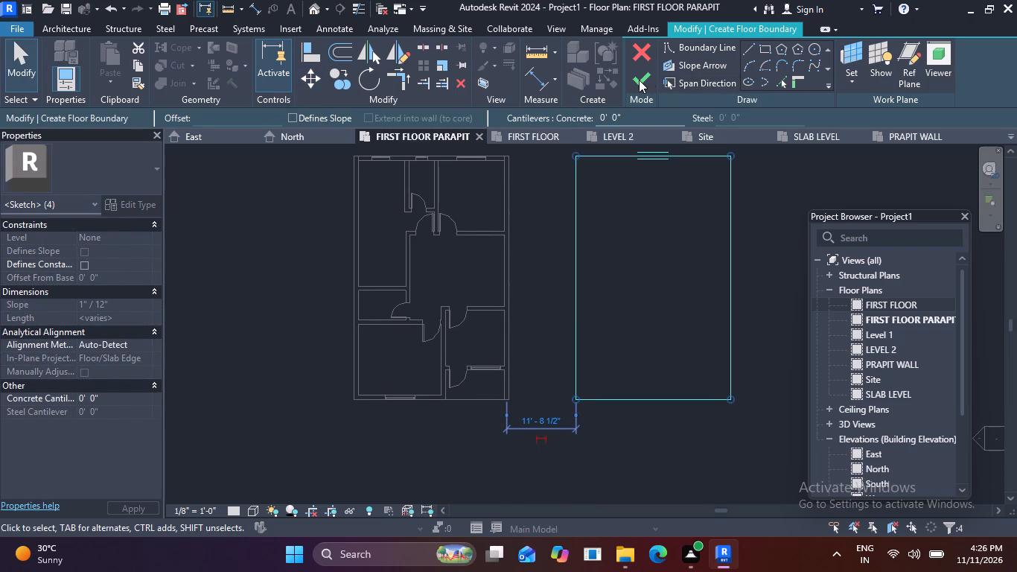
Finish the boundary sketch to create the SLAB 6" floor on the PRAPIT WALL level.
{"action": "left_click", "coordinate": [639, 80]}
{"action": "scroll", "coordinate": [570, 273], "scroll_direction": "down", "scroll_amount": 4}
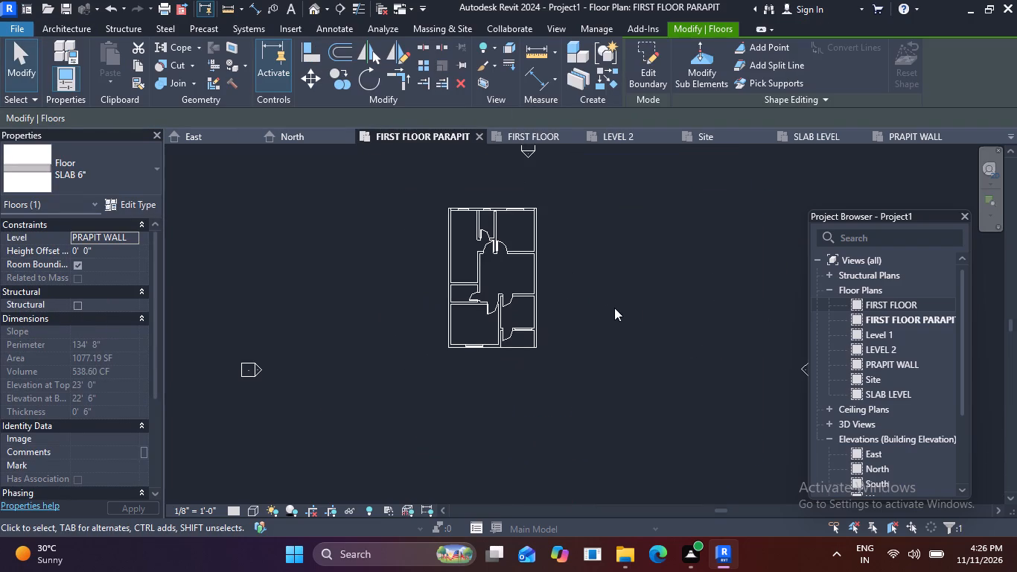
{"action": "scroll", "coordinate": [655, 311], "scroll_direction": "down", "scroll_amount": 1}
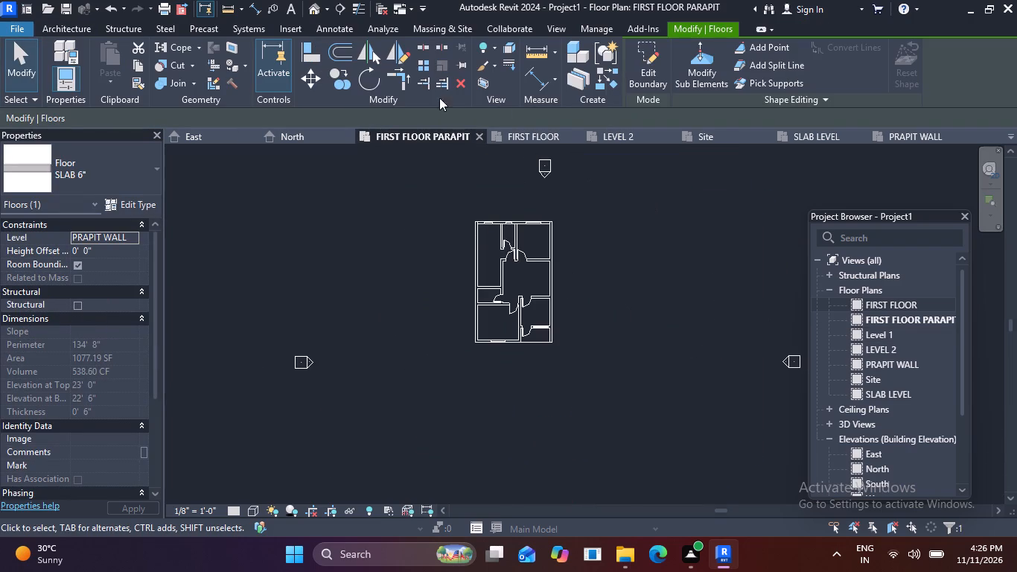
Open the 3D view and inspect the new slab's position and height beside the house.
{"action": "left_click", "coordinate": [313, 0]}
{"action": "left_click", "coordinate": [310, 8]}
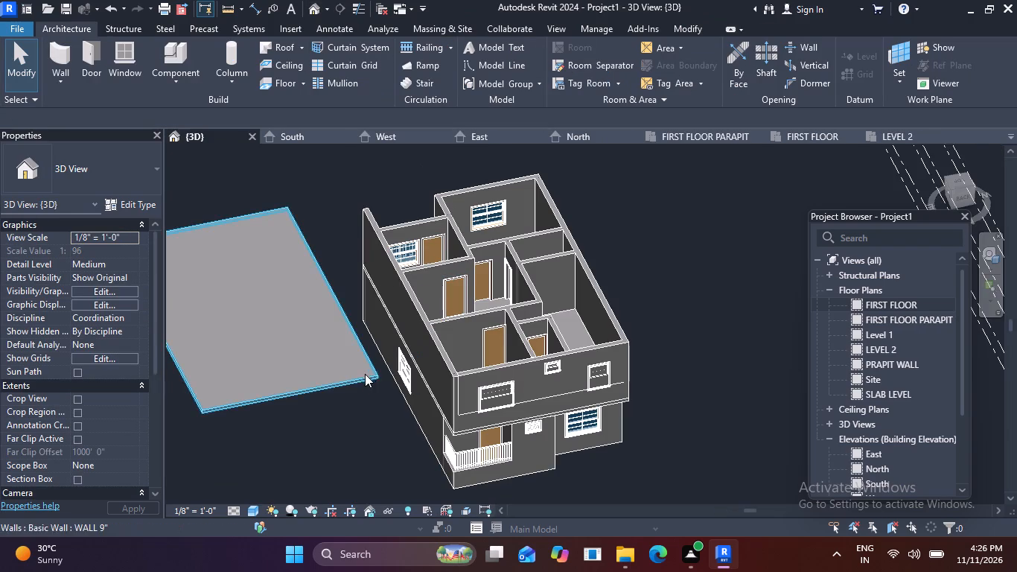
{"action": "middle_click_drag", "start_coordinate": [365, 374], "coordinate": [475, 206]}
{"action": "middle_click_drag", "start_coordinate": [451, 220], "coordinate": [429, 413]}
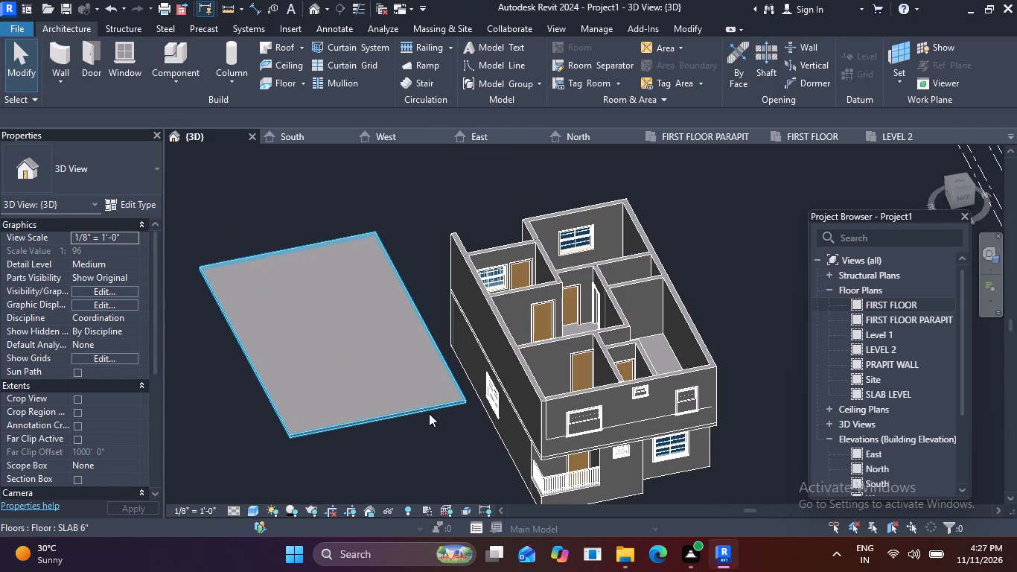
{"action": "scroll", "coordinate": [442, 419], "scroll_direction": "up", "scroll_amount": 2}
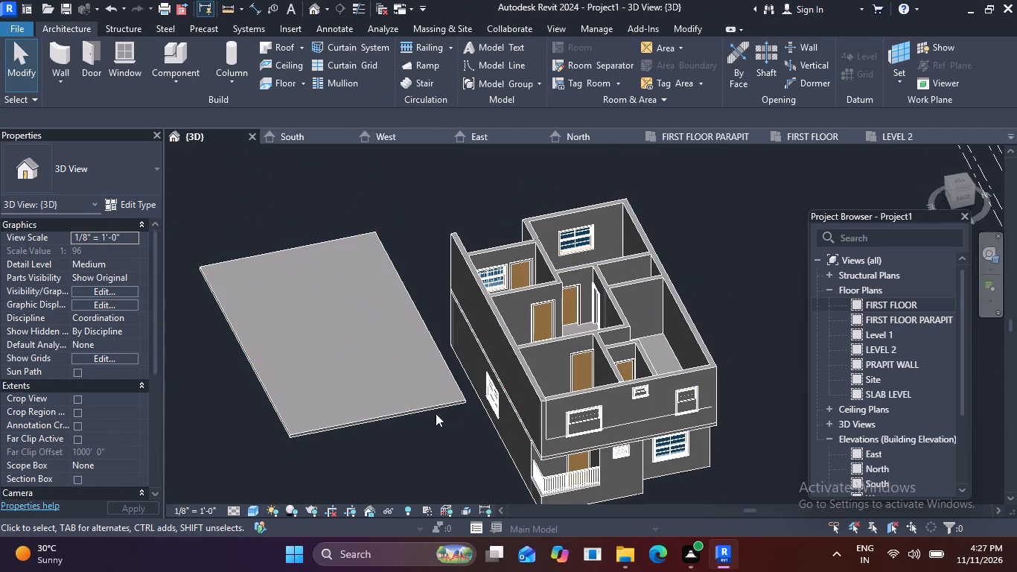
{"action": "scroll", "coordinate": [436, 413], "scroll_direction": "up", "scroll_amount": 2}
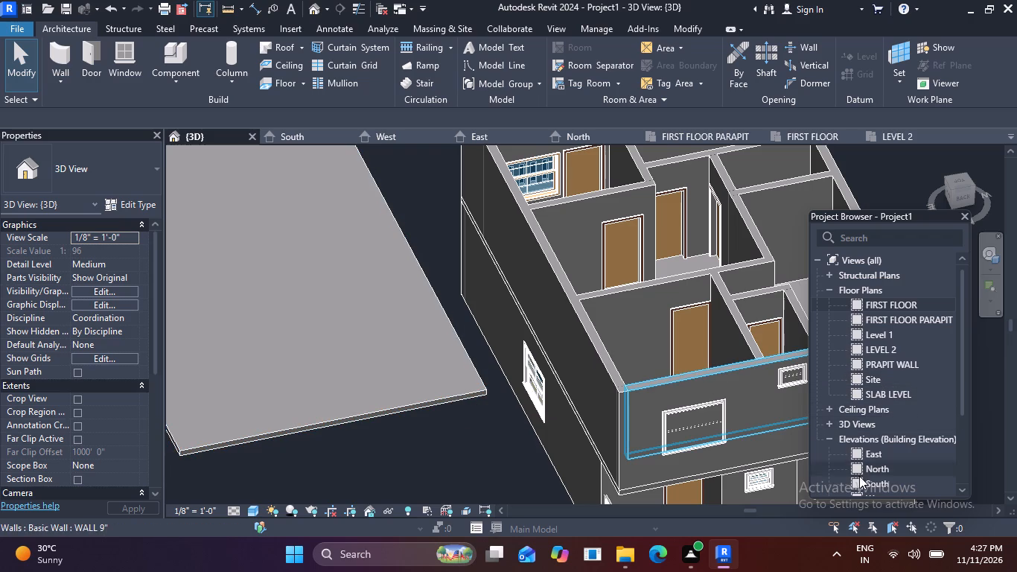
In the East elevation, lower the SLAB 6" floor 3' 0" so its top aligns with the FIRST FLOOR level.
{"action": "double_click", "coordinate": [852, 457]}
{"action": "scroll", "coordinate": [600, 328], "scroll_direction": "down", "scroll_amount": 2}
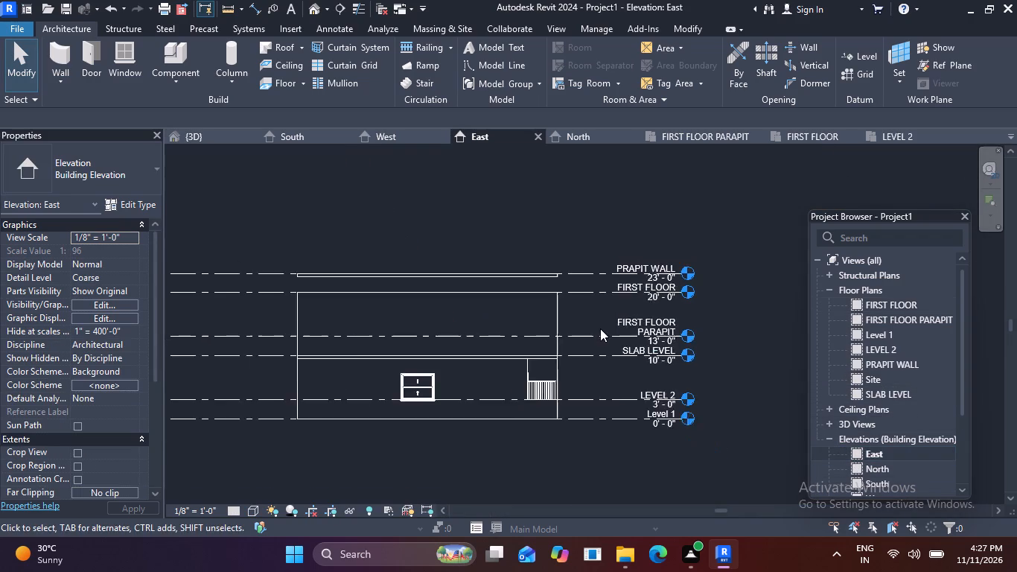
{"action": "scroll", "coordinate": [600, 328], "scroll_direction": "down", "scroll_amount": 1}
{"action": "middle_click_drag", "start_coordinate": [600, 328], "coordinate": [658, 339]}
{"action": "scroll", "coordinate": [603, 277], "scroll_direction": "up", "scroll_amount": 4}
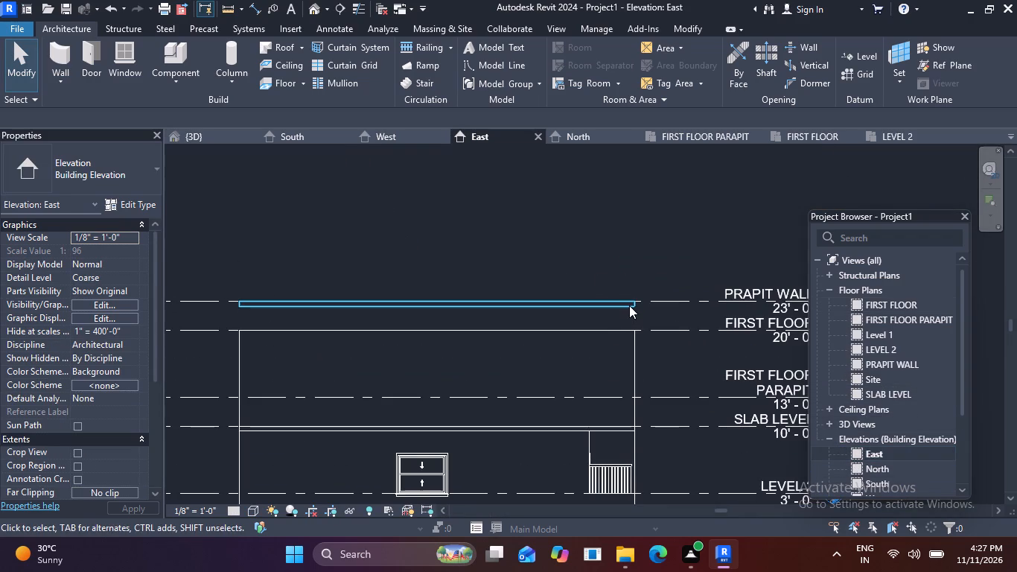
{"action": "left_click", "coordinate": [629, 305]}
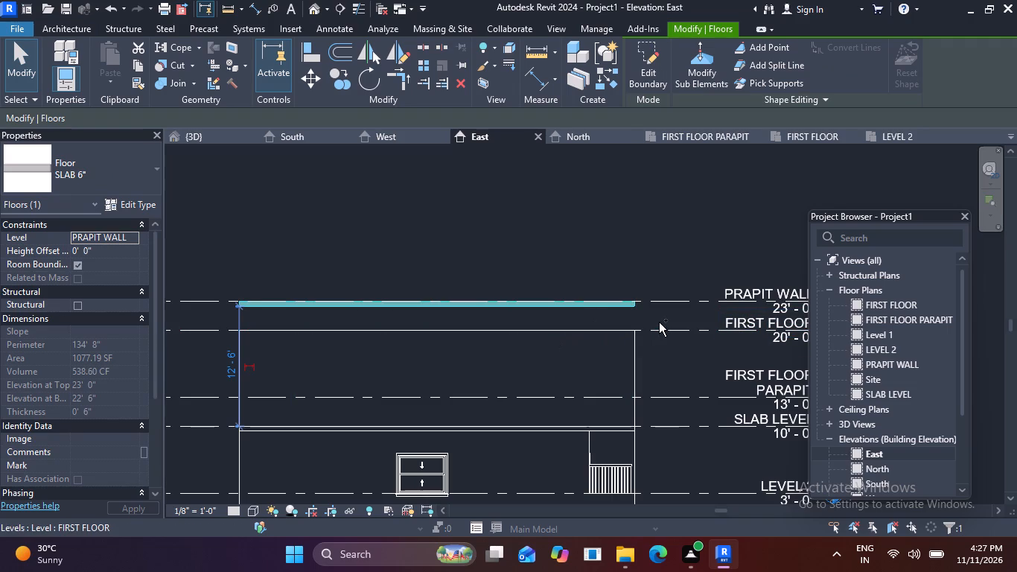
{"action": "key", "text": "ctrl+alt+Down"}
{"action": "key", "text": "ctrl+alt+Down"}
{"action": "key", "text": "ctrl+alt+Down"}
{"action": "key", "text": "ctrl+alt+Down"}
{"action": "key", "text": "ctrl+alt+Down"}
{"action": "key", "text": "ctrl+alt+Down"}
{"action": "key", "text": "ctrl+alt+Down"}
{"action": "key", "text": "ctrl+alt+Down"}
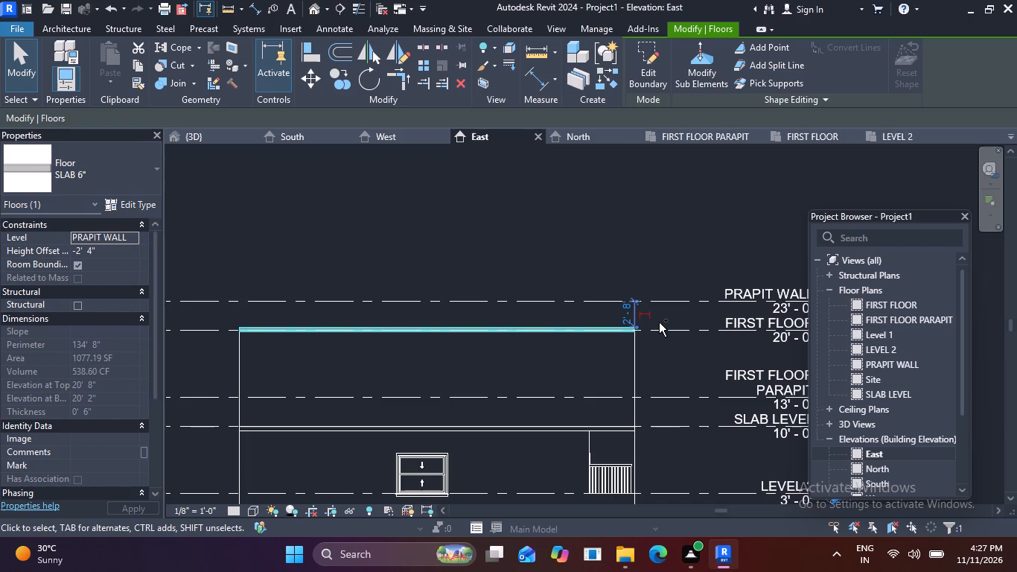
{"action": "key", "text": "ctrl+alt+Down"}
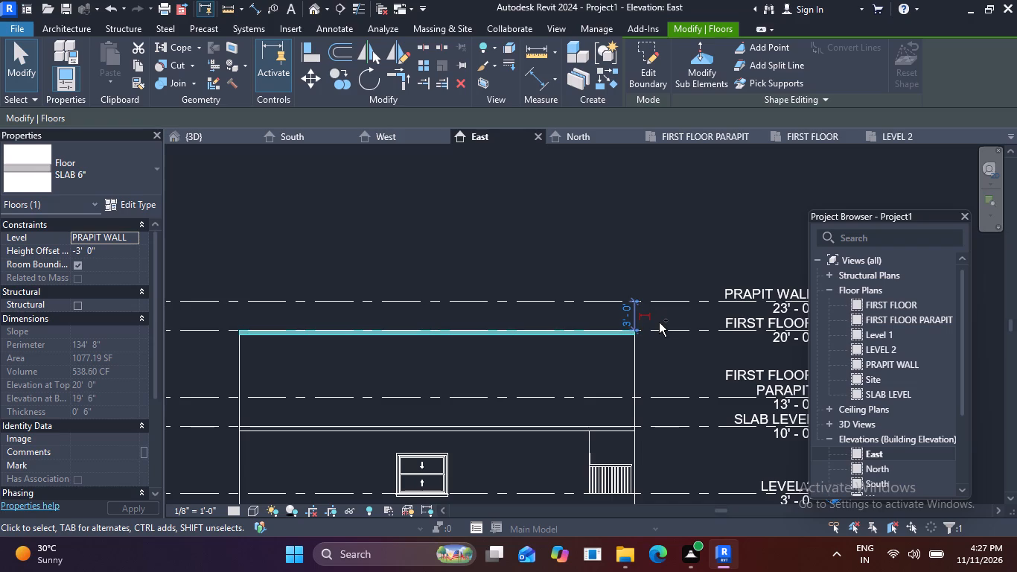
In the North elevation, shift the SLAB 6" floor horizontally west towards the house to line it up over the first-floor exterior walls.
{"action": "left_click", "coordinate": [871, 465]}
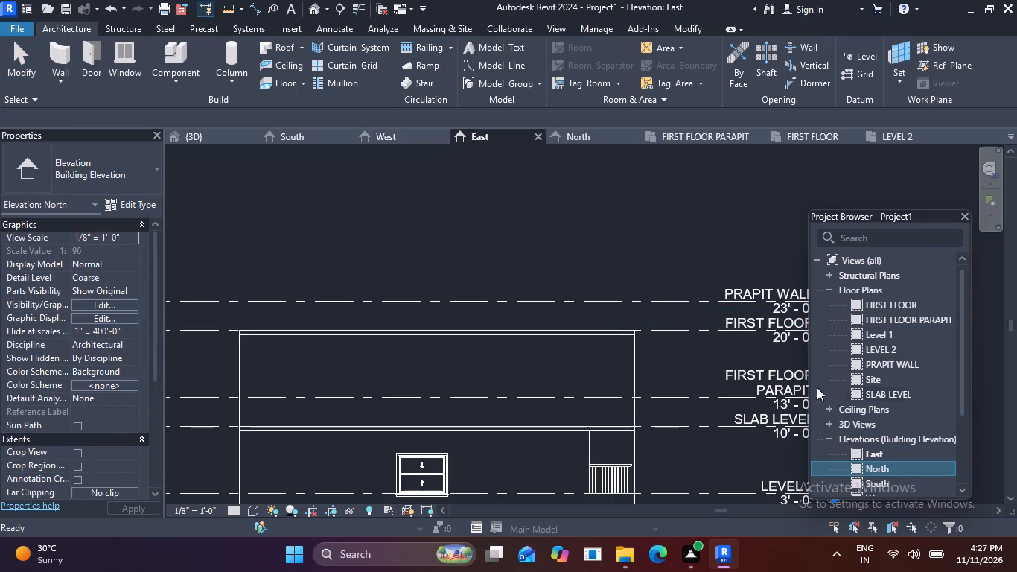
{"action": "double_click", "coordinate": [857, 469]}
{"action": "middle_click_drag", "start_coordinate": [541, 276], "coordinate": [820, 349]}
{"action": "scroll", "coordinate": [617, 325], "scroll_direction": "down", "scroll_amount": 2}
{"action": "middle_click_drag", "start_coordinate": [634, 332], "coordinate": [688, 348]}
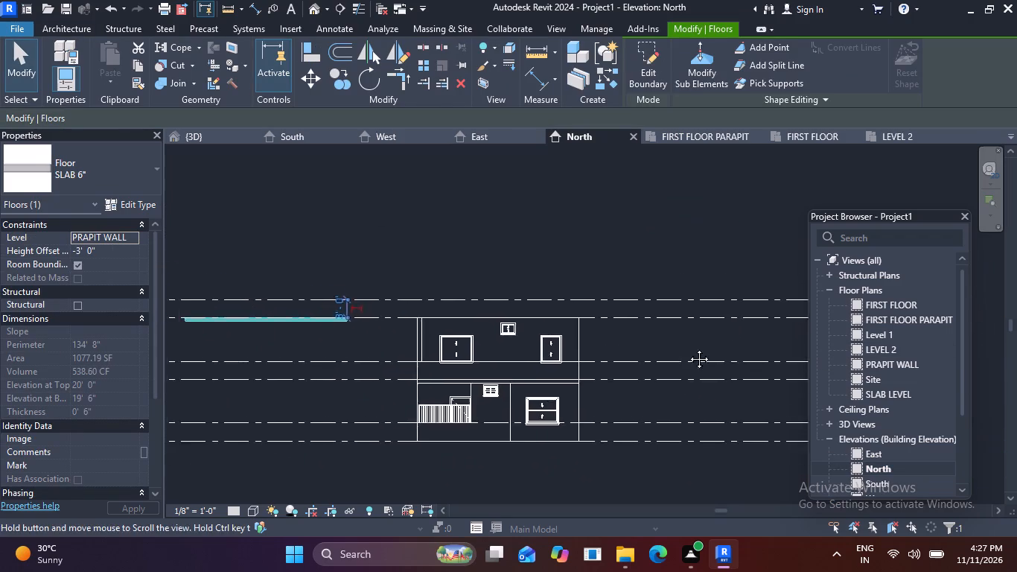
{"action": "scroll", "coordinate": [729, 355], "scroll_direction": "down", "scroll_amount": 1}
{"action": "middle_click_drag", "start_coordinate": [688, 348], "coordinate": [827, 372]}
{"action": "scroll", "coordinate": [478, 337], "scroll_direction": "up", "scroll_amount": 6}
{"action": "scroll", "coordinate": [639, 397], "scroll_direction": "up", "scroll_amount": 6}
{"action": "scroll", "coordinate": [661, 322], "scroll_direction": "up", "scroll_amount": 5}
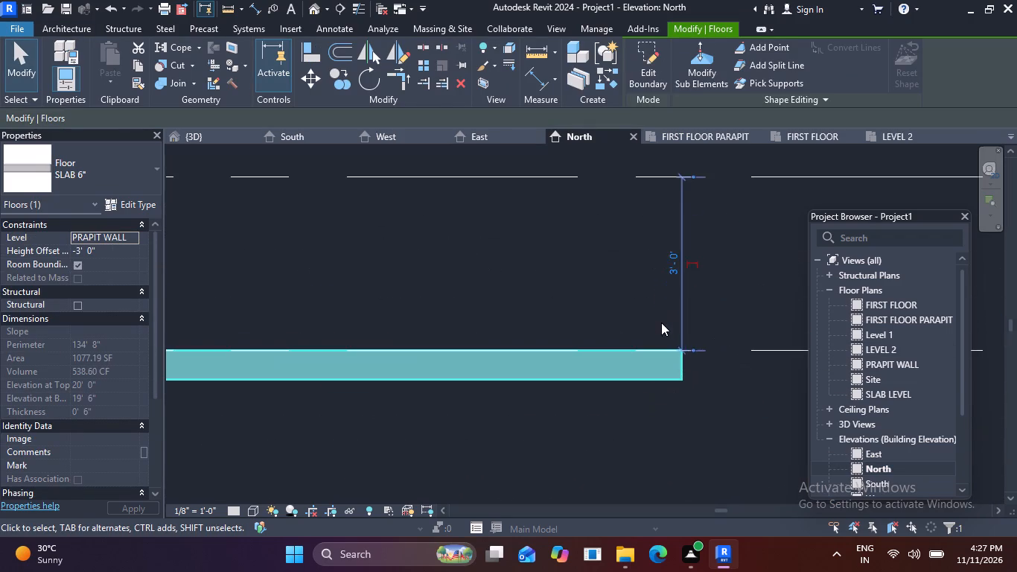
{"action": "scroll", "coordinate": [689, 352], "scroll_direction": "down", "scroll_amount": 12}
{"action": "middle_click_drag", "start_coordinate": [698, 395], "coordinate": [439, 384]}
{"action": "scroll", "coordinate": [514, 375], "scroll_direction": "down", "scroll_amount": 2}
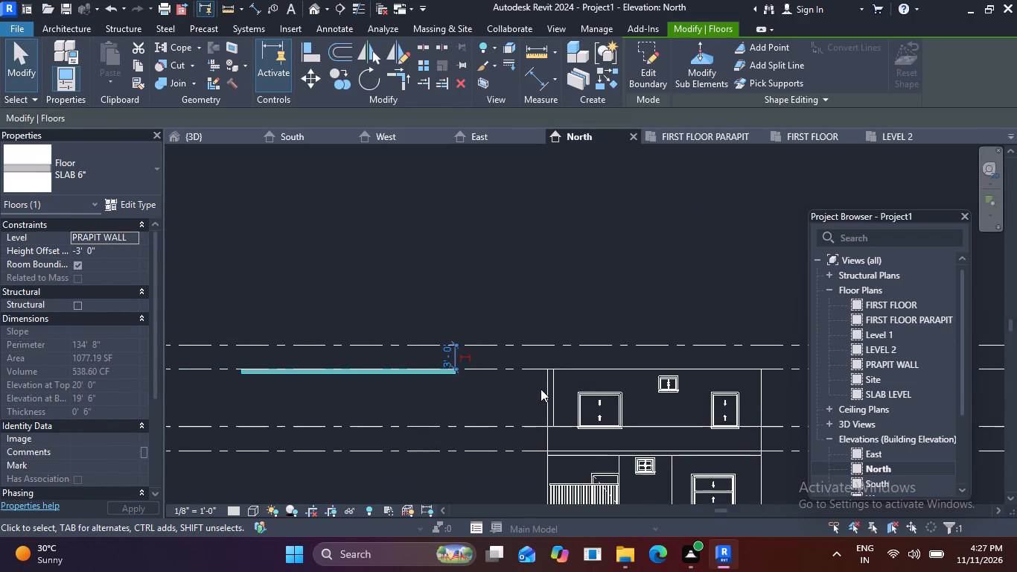
{"action": "middle_click_drag", "start_coordinate": [511, 397], "coordinate": [389, 405]}
{"action": "scroll", "coordinate": [666, 366], "scroll_direction": "up", "scroll_amount": 5}
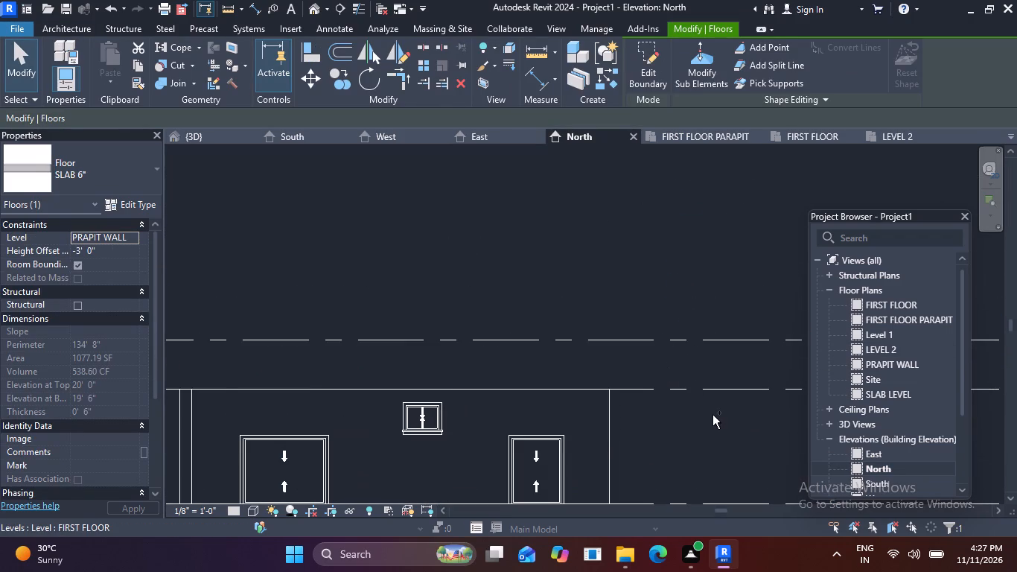
{"action": "key", "text": "ctrl+alt+Right"}
{"action": "key", "text": "ctrl+alt+Right"}
{"action": "key", "text": "ctrl+alt+Right"}
{"action": "key", "text": "ctrl+alt+Right"}
{"action": "key", "text": "ctrl+alt+Right"}
{"action": "key", "text": "ctrl+alt+Right"}
{"action": "key", "text": "ctrl+alt+Right"}
{"action": "key", "text": "ctrl+alt+Right"}
{"action": "key", "text": "ctrl+alt+Right"}
{"action": "key", "text": "ctrl+alt+Right"}
{"action": "key", "text": "ctrl+alt+Right"}
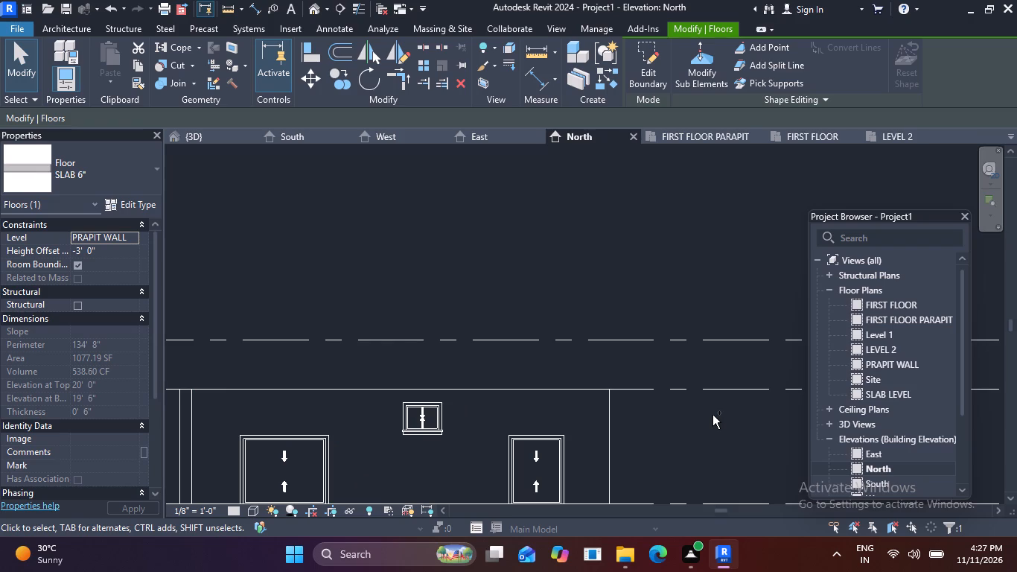
{"action": "key", "text": "ctrl+alt+Right"}
{"action": "key", "text": "ctrl+alt+Right"}
{"action": "key", "text": "ctrl+alt+Right"}
{"action": "key", "text": "ctrl+alt+Right"}
{"action": "key", "text": "ctrl+alt+Right"}
{"action": "key", "text": "ctrl+alt+Right"}
{"action": "key", "text": "ctrl+alt+Right"}
{"action": "key", "text": "ctrl+alt+Right"}
{"action": "key", "text": "ctrl+alt+Right"}
{"action": "key", "text": "ctrl+alt+Right"}
{"action": "key", "text": "ctrl+alt+Right"}
{"action": "key", "text": "ctrl+alt+Right"}
{"action": "key", "text": "ctrl+alt+Right"}
{"action": "key", "text": "ctrl+alt+Right"}
{"action": "key", "text": "ctrl+alt+Right"}
{"action": "key", "text": "ctrl+alt+Right"}
{"action": "key", "text": "ctrl+alt+Right"}
{"action": "key", "text": "ctrl+alt+Right"}
{"action": "key", "text": "ctrl+alt+Right"}
{"action": "key", "text": "ctrl+alt+Right"}
{"action": "key", "text": "ctrl+alt+Right"}
{"action": "scroll", "coordinate": [715, 415], "scroll_direction": "down", "scroll_amount": 3}
{"action": "key", "text": "ctrl+alt+Right"}
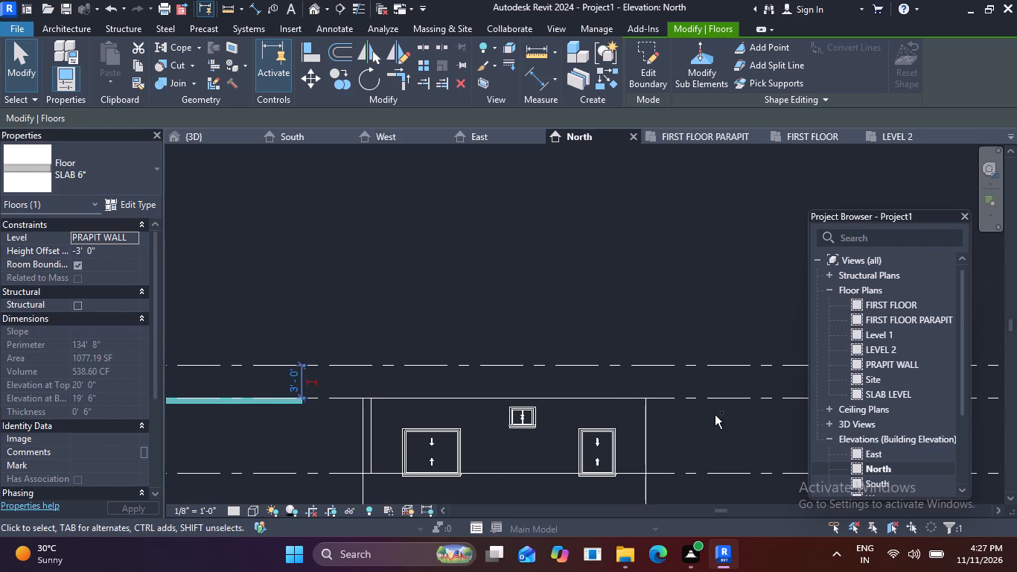
{"action": "key", "text": "ctrl+alt+Right"}
{"action": "key", "text": "ctrl+alt+Right"}
{"action": "key", "text": "ctrl+alt+Right"}
{"action": "key", "text": "ctrl+alt+Right"}
{"action": "key", "text": "ctrl+alt+Right"}
{"action": "key", "text": "ctrl+alt+Right"}
{"action": "key", "text": "ctrl+alt+Right"}
{"action": "key", "text": "ctrl+alt+Right"}
{"action": "key", "text": "ctrl+alt+Right"}
{"action": "key", "text": "ctrl+alt+Right"}
{"action": "key", "text": "ctrl+alt+Right"}
{"action": "key", "text": "ctrl+alt+Right"}
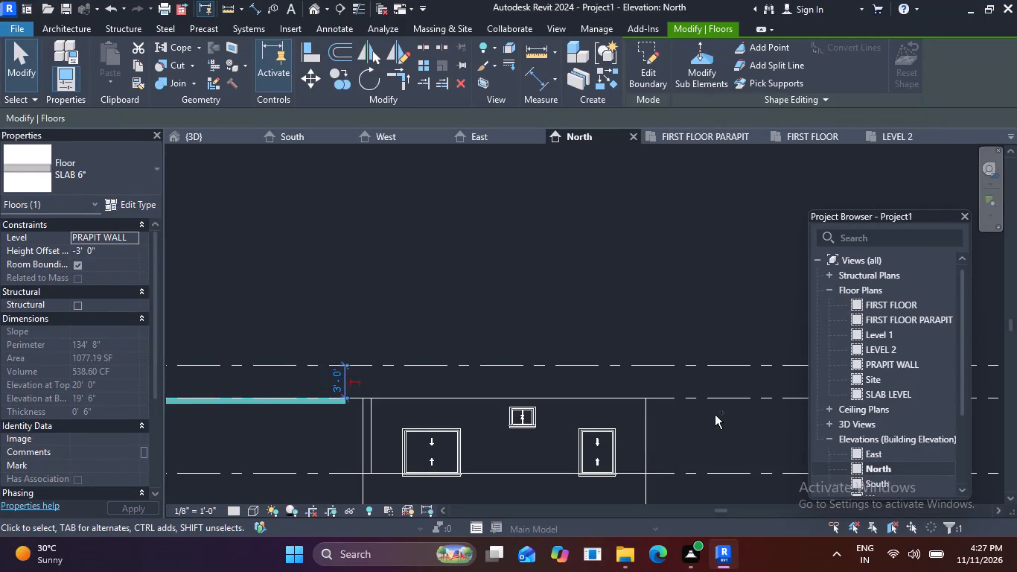
{"action": "key", "text": "ctrl+alt+Right"}
{"action": "key", "text": "ctrl+alt+Right"}
{"action": "key", "text": "ctrl+alt+Right"}
{"action": "key", "text": "ctrl+alt+Right"}
{"action": "key", "text": "ctrl+alt+Right"}
{"action": "key", "text": "ctrl+alt+Right"}
{"action": "key", "text": "ctrl+alt+Right"}
{"action": "key", "text": "ctrl+alt+Right"}
{"action": "key", "text": "ctrl+alt+Right"}
{"action": "key", "text": "ctrl+alt+Right"}
{"action": "key", "text": "ctrl+alt+Right"}
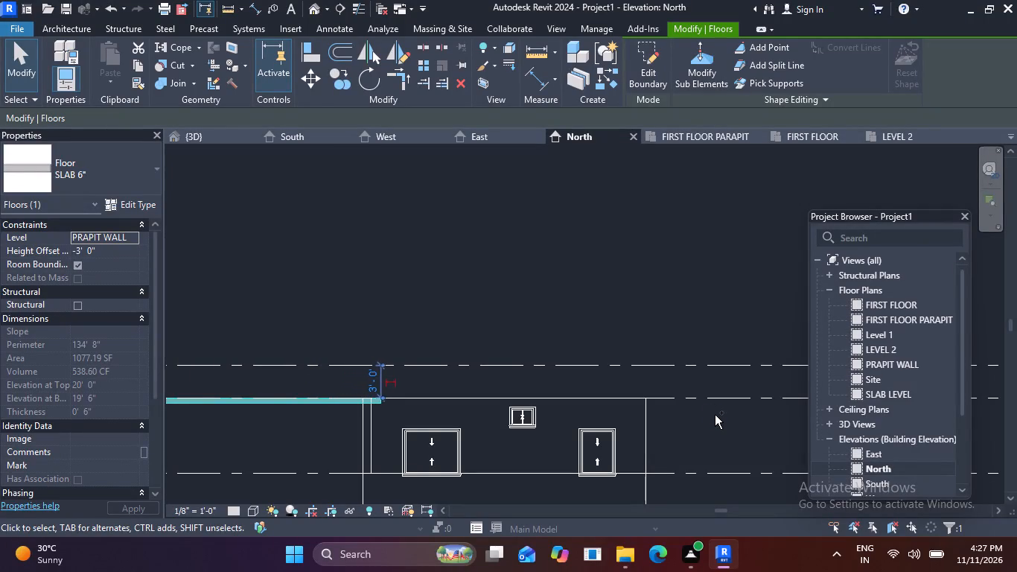
{"action": "key", "text": "ctrl+alt+Right"}
{"action": "key", "text": "ctrl+alt+Right"}
{"action": "key", "text": "ctrl+alt+Right"}
{"action": "key", "text": "ctrl+alt+Right"}
{"action": "key", "text": "ctrl+alt+Right"}
{"action": "key", "text": "ctrl+alt+Right"}
{"action": "key", "text": "ctrl+alt+Right"}
{"action": "key", "text": "ctrl+alt+Right"}
{"action": "key", "text": "ctrl+alt+Right"}
{"action": "key", "text": "ctrl+alt+Right"}
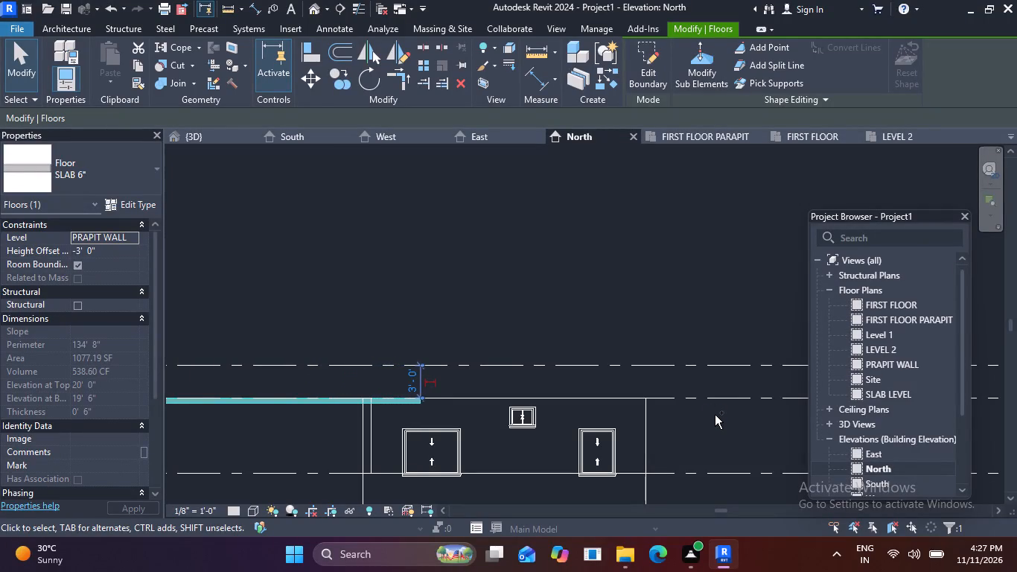
{"action": "key", "text": "ctrl+alt+Right"}
{"action": "key", "text": "ctrl+alt+Right"}
{"action": "key", "text": "ctrl+alt+Right"}
{"action": "key", "text": "ctrl+alt+Right"}
{"action": "key", "text": "ctrl+alt+Right"}
{"action": "key", "text": "ctrl+alt+Right"}
{"action": "key", "text": "ctrl+alt+Right"}
{"action": "key", "text": "ctrl+alt+Right"}
{"action": "key", "text": "ctrl+alt+Right"}
{"action": "key", "text": "ctrl+alt+Right"}
{"action": "key", "text": "ctrl+alt+Right"}
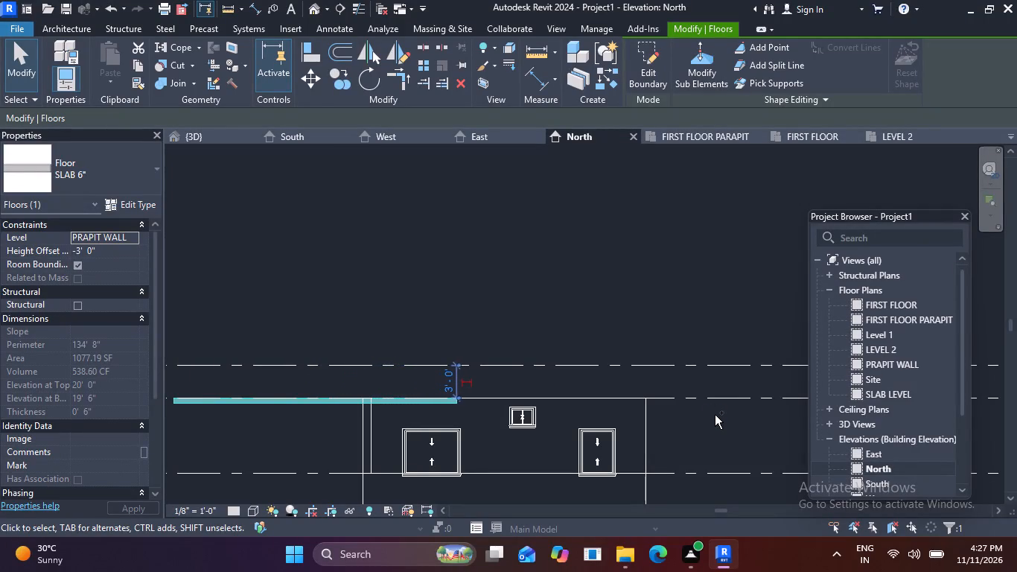
{"action": "key", "text": "ctrl+alt+Right"}
{"action": "key", "text": "ctrl+alt+Right"}
{"action": "key", "text": "ctrl+alt+Right"}
{"action": "key", "text": "ctrl+alt+Right"}
{"action": "key", "text": "ctrl+alt+Right"}
{"action": "key", "text": "ctrl+alt+Right"}
{"action": "key", "text": "ctrl+alt+Right"}
{"action": "key", "text": "ctrl+alt+Right"}
{"action": "key", "text": "ctrl+alt+Right"}
{"action": "key", "text": "ctrl+alt+Right"}
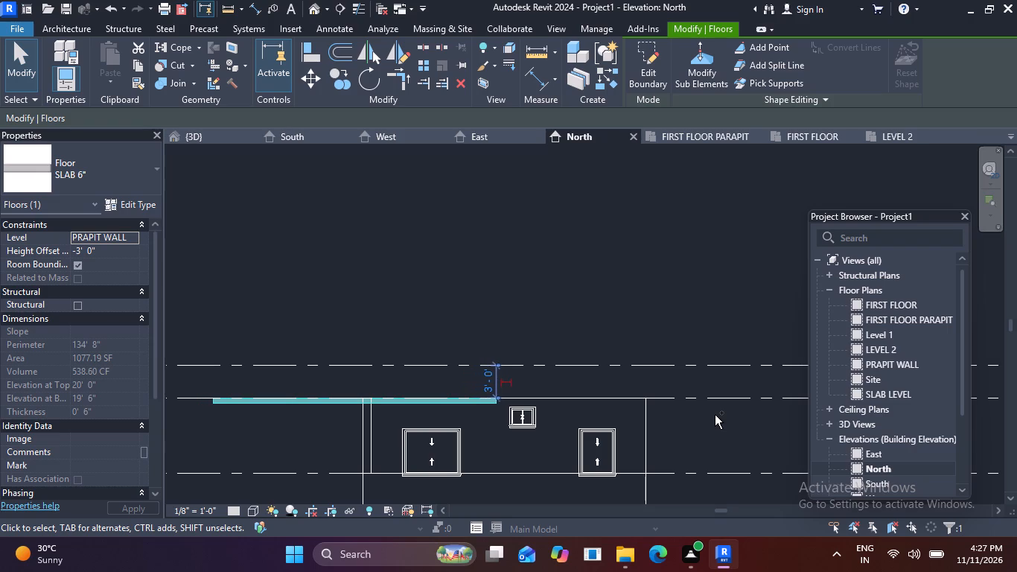
{"action": "key", "text": "ctrl+alt+Right"}
{"action": "key", "text": "ctrl+alt+Right"}
{"action": "key", "text": "ctrl+alt+Right"}
{"action": "key", "text": "ctrl+alt+Right"}
{"action": "key", "text": "ctrl+alt+Right"}
{"action": "key", "text": "ctrl+alt+Right"}
{"action": "key", "text": "ctrl+alt+Right"}
{"action": "key", "text": "ctrl+alt+Right"}
{"action": "key", "text": "ctrl+alt+Right"}
{"action": "key", "text": "ctrl+alt+Right"}
{"action": "key", "text": "ctrl+alt+Right"}
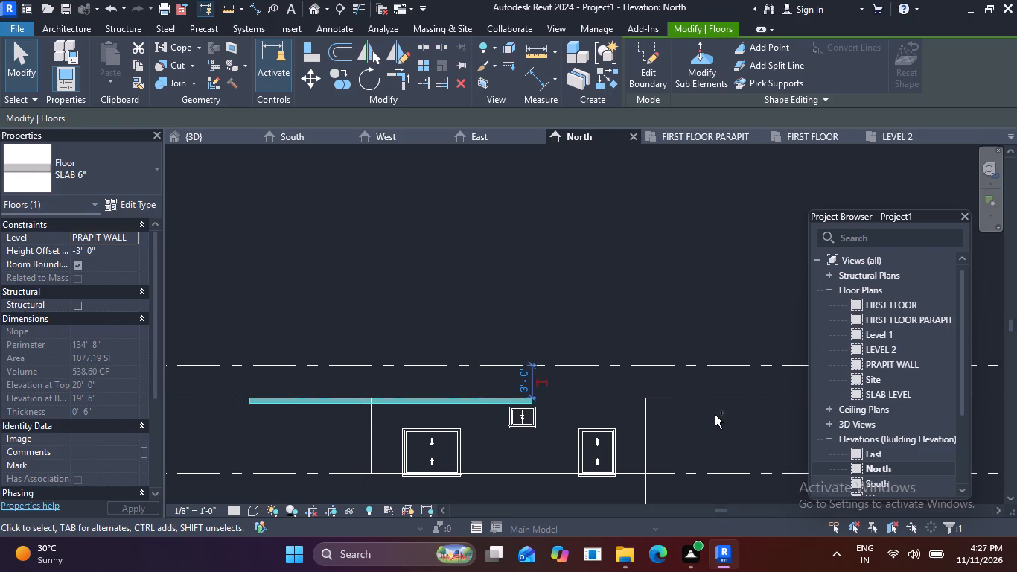
{"action": "key", "text": "ctrl+alt+Right"}
{"action": "key", "text": "ctrl+alt+Right"}
{"action": "key", "text": "ctrl+alt+Right"}
{"action": "key", "text": "ctrl+alt+Right"}
{"action": "key", "text": "ctrl+alt+Right"}
{"action": "key", "text": "ctrl+alt+Right"}
{"action": "key", "text": "ctrl+alt+Right"}
{"action": "key", "text": "ctrl+alt+Right"}
{"action": "key", "text": "ctrl+alt+Right"}
{"action": "key", "text": "ctrl+alt+Right"}
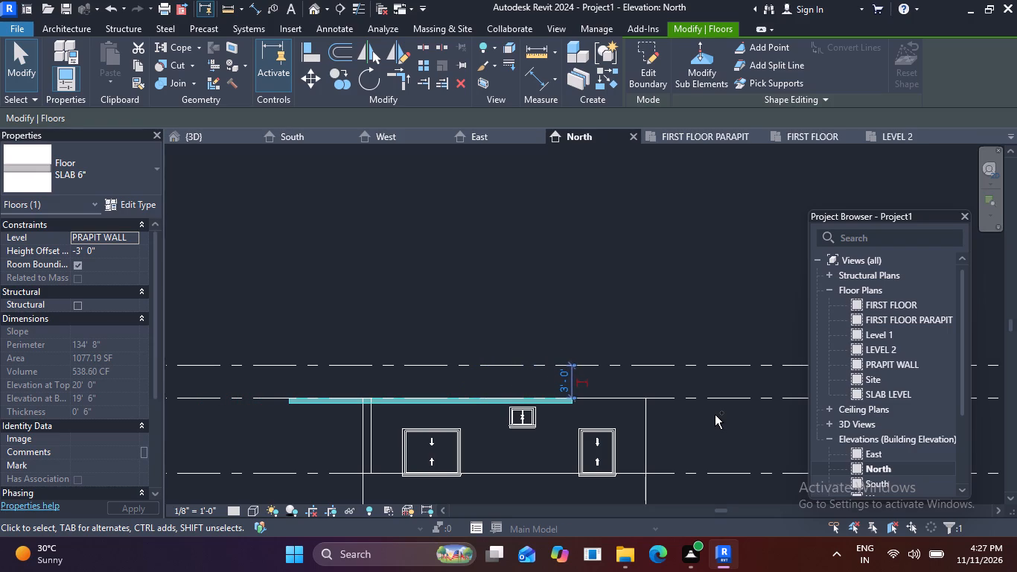
{"action": "key", "text": "ctrl+alt+Right"}
{"action": "key", "text": "ctrl+alt+Right"}
{"action": "key", "text": "ctrl+alt+Right"}
{"action": "key", "text": "ctrl+alt+Right"}
{"action": "key", "text": "ctrl+alt+Right"}
{"action": "key", "text": "ctrl+alt+Right"}
{"action": "key", "text": "ctrl+alt+Right"}
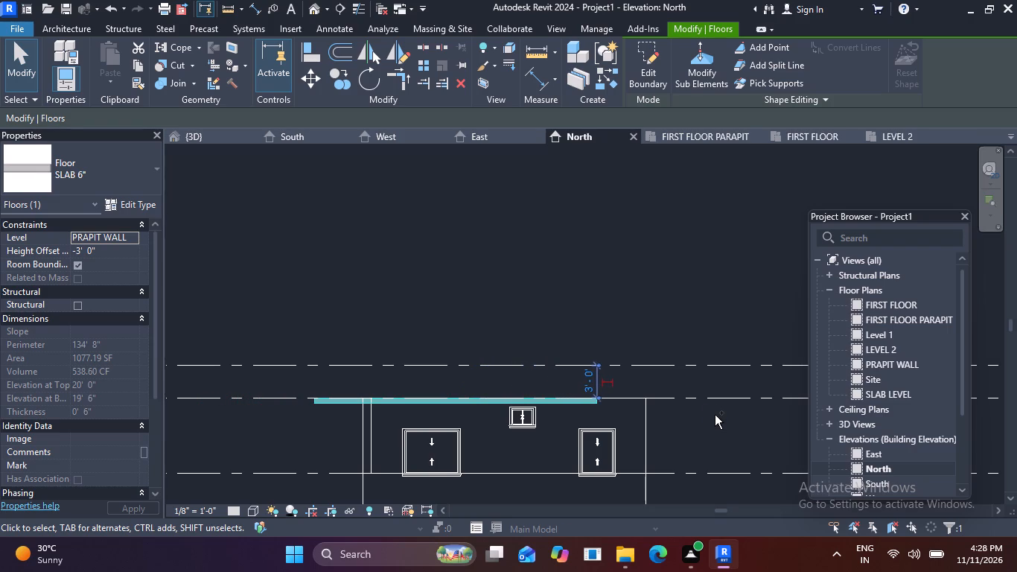
In the North elevation, shift the SLAB 6" floor further west until it spans the first-floor exterior walls.
{"action": "key", "text": "ctrl+alt+Right"}
{"action": "key", "text": "ctrl+alt+Right"}
{"action": "key", "text": "ctrl+alt+Right"}
{"action": "key", "text": "ctrl+alt+Right"}
{"action": "key", "text": "ctrl+alt+Right"}
{"action": "key", "text": "ctrl+alt+Right"}
{"action": "key", "text": "ctrl+alt+Right"}
{"action": "key", "text": "ctrl+alt+Right"}
{"action": "key", "text": "ctrl+alt+Right"}
{"action": "key", "text": "ctrl+alt+Right"}
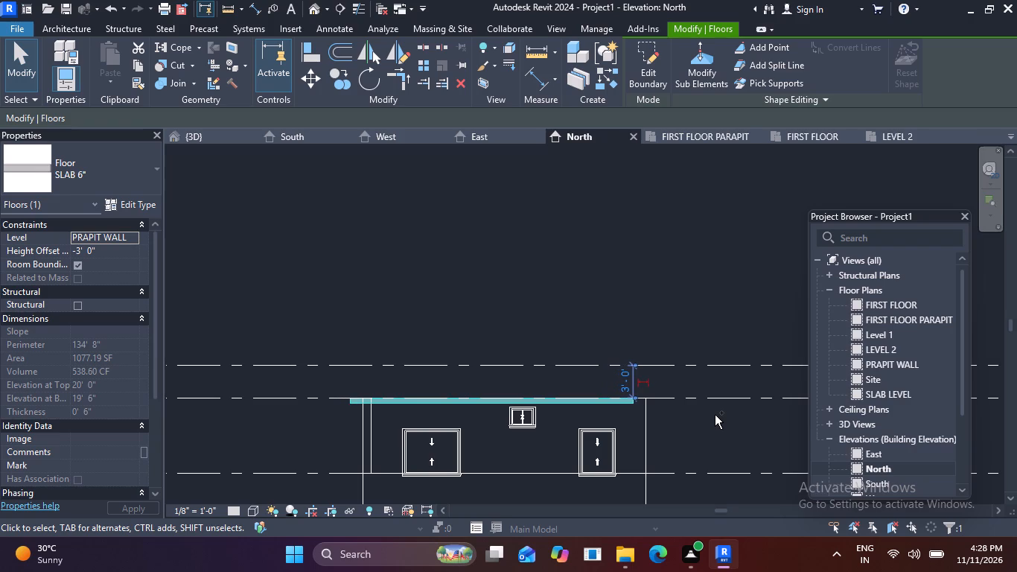
{"action": "key", "text": "ctrl+alt+Right"}
{"action": "key", "text": "ctrl+alt+Right"}
{"action": "key", "text": "ctrl+alt+Right"}
{"action": "key", "text": "ctrl+alt+Right"}
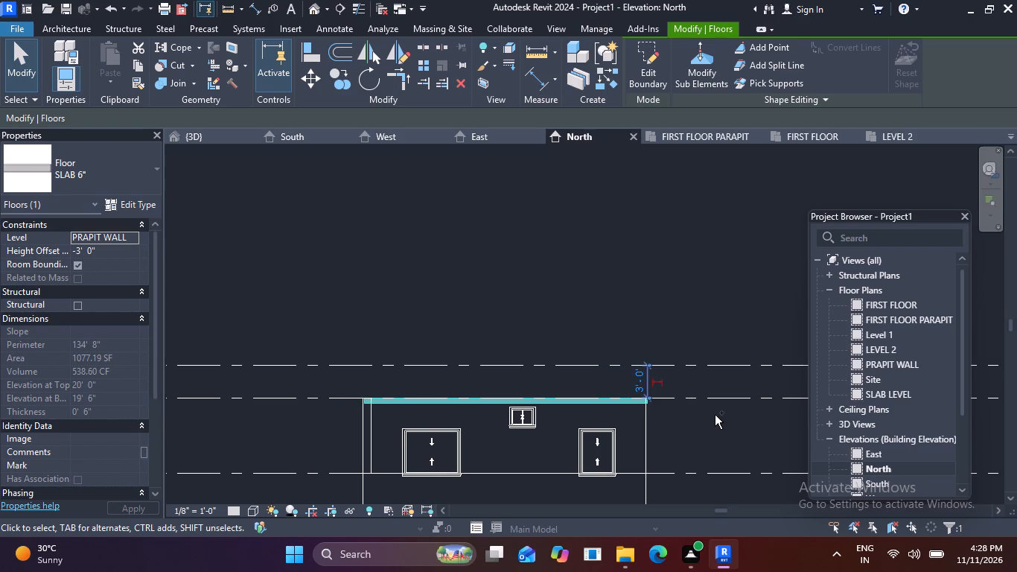
Fine-tune the SLAB 6" floor's position eastward so its west edge sits flush with the exterior wall's outer face.
{"action": "scroll", "coordinate": [648, 407], "scroll_direction": "up", "scroll_amount": 10}
{"action": "scroll", "coordinate": [740, 363], "scroll_direction": "up", "scroll_amount": 6}
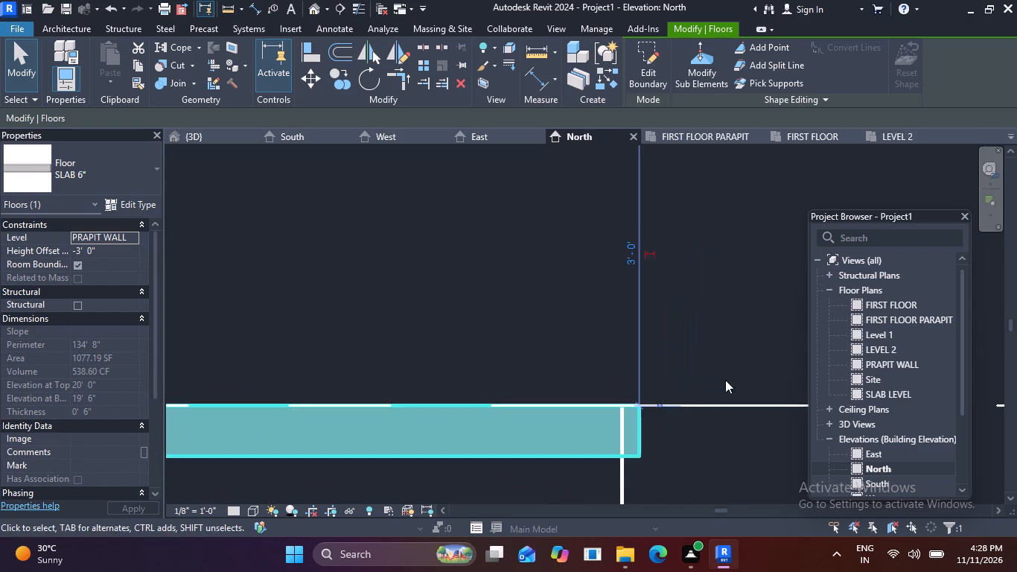
{"action": "scroll", "coordinate": [652, 424], "scroll_direction": "up", "scroll_amount": 4}
{"action": "middle_click_drag", "start_coordinate": [701, 430], "coordinate": [669, 354]}
{"action": "scroll", "coordinate": [671, 354], "scroll_direction": "up", "scroll_amount": 1}
{"action": "key", "text": "ctrl+alt+Left"}
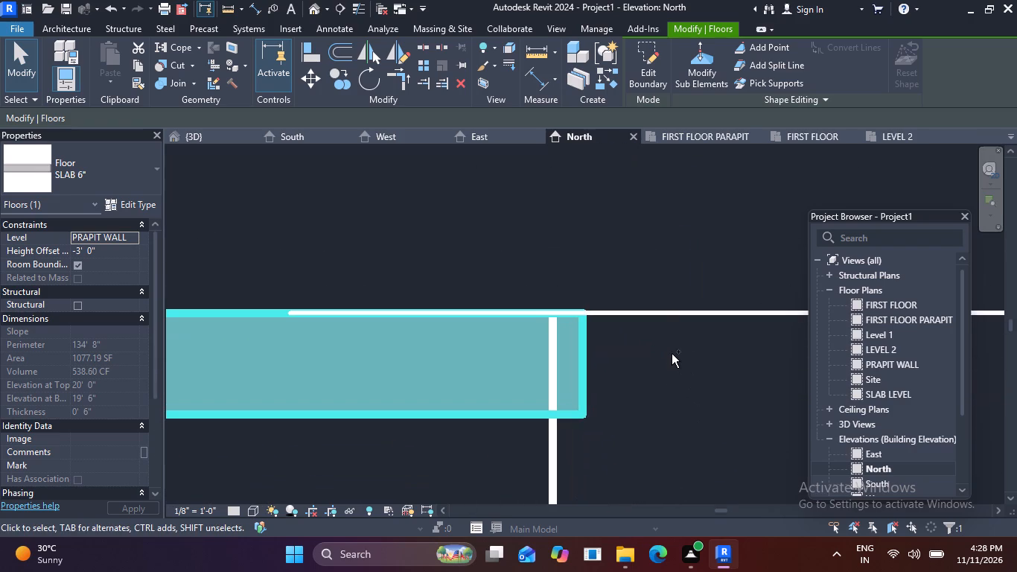
{"action": "key", "text": "ctrl+alt+Left"}
{"action": "key", "text": "ctrl+alt+Left"}
{"action": "key", "text": "ctrl+alt+Left"}
{"action": "key", "text": "ctrl+alt+Left"}
{"action": "key", "text": "ctrl+alt+Left"}
{"action": "key", "text": "ctrl+alt+Left"}
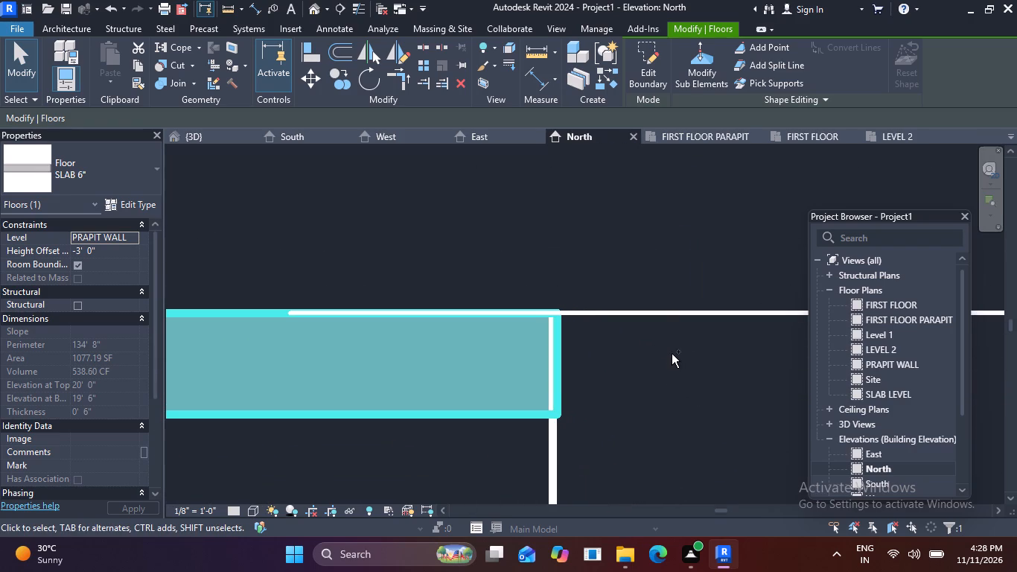
{"action": "key", "text": "ctrl+alt+Left"}
{"action": "scroll", "coordinate": [633, 302], "scroll_direction": "down", "scroll_amount": 3}
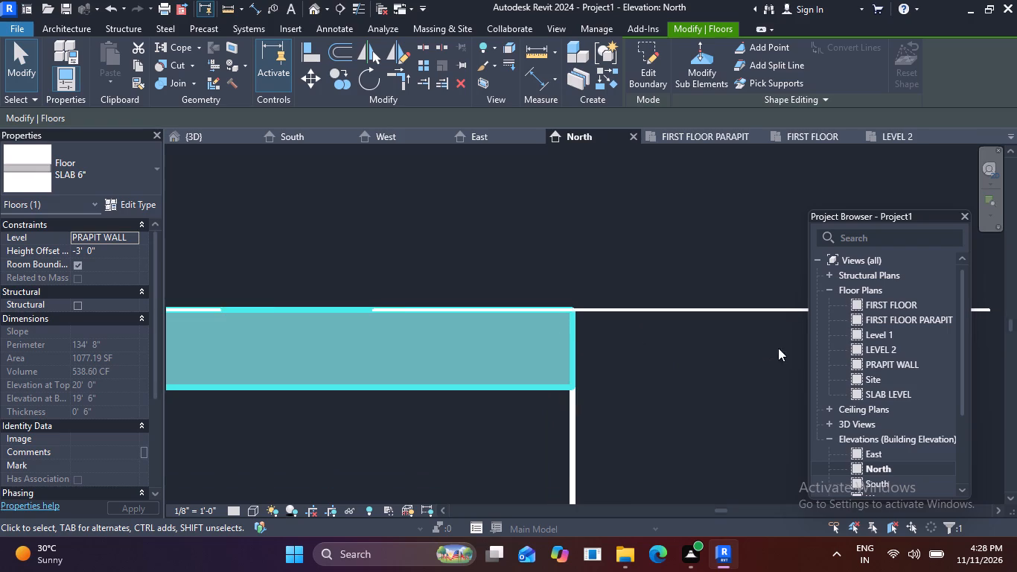
Check the slab's alignment with the house walls in the South and West elevations and the 3D view.
{"action": "double_click", "coordinate": [858, 484]}
{"action": "scroll", "coordinate": [705, 368], "scroll_direction": "down", "scroll_amount": 3}
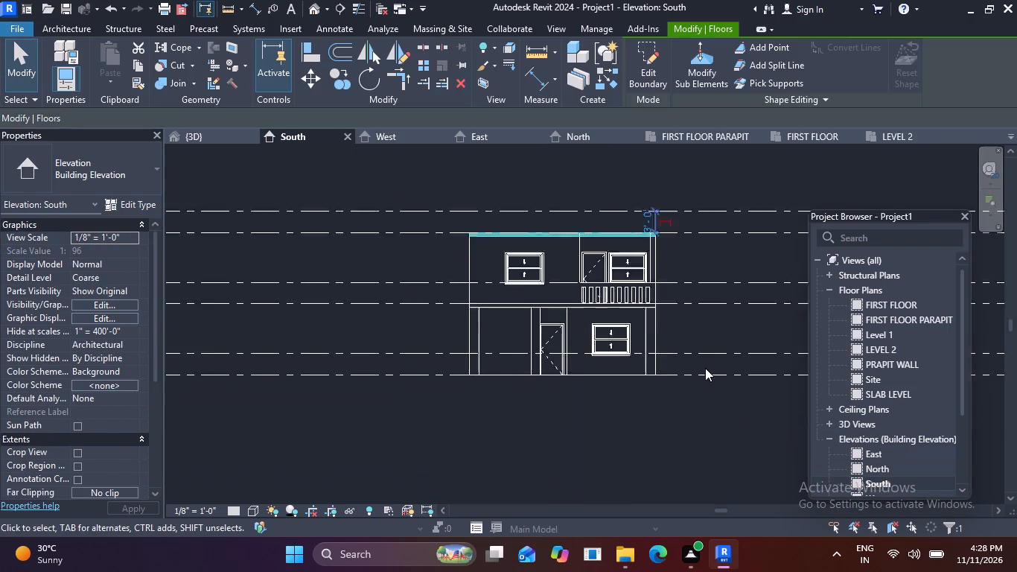
{"action": "middle_click_drag", "start_coordinate": [705, 368], "coordinate": [702, 382]}
{"action": "scroll", "coordinate": [508, 249], "scroll_direction": "up", "scroll_amount": 11}
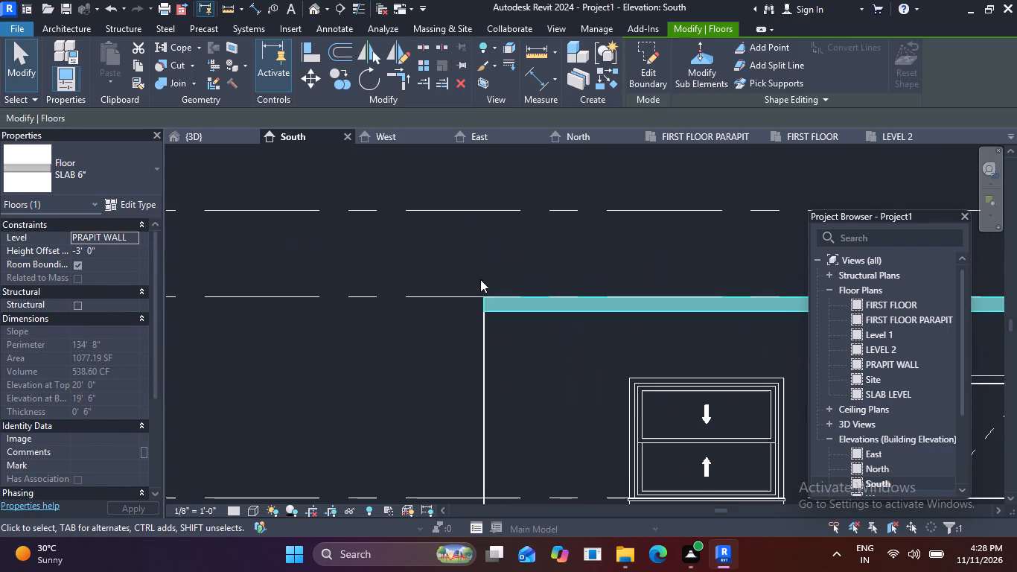
{"action": "scroll", "coordinate": [852, 455], "scroll_direction": "down", "scroll_amount": 2}
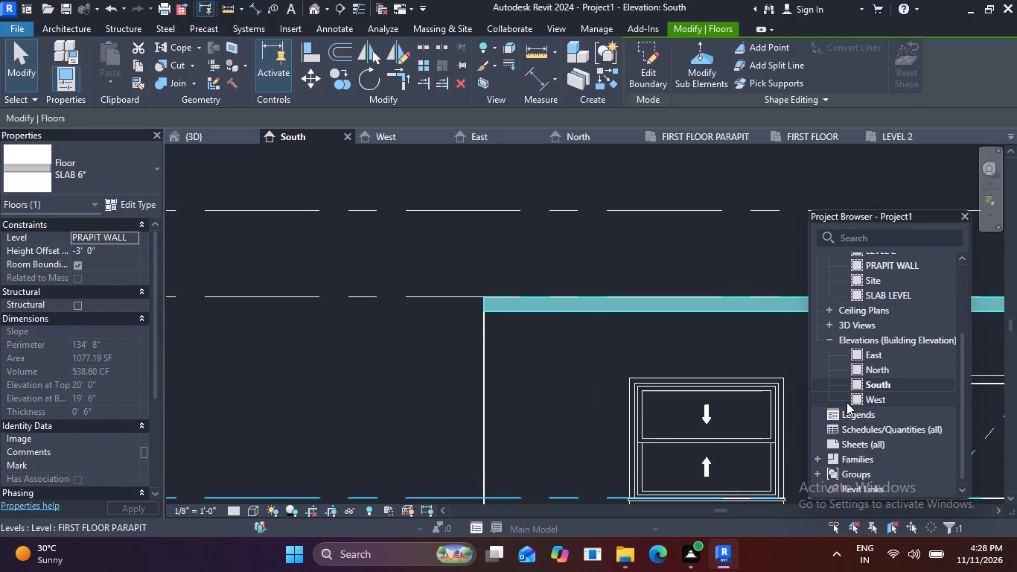
{"action": "double_click", "coordinate": [855, 395]}
{"action": "scroll", "coordinate": [663, 365], "scroll_direction": "down", "scroll_amount": 3}
{"action": "scroll", "coordinate": [588, 304], "scroll_direction": "up", "scroll_amount": 3}
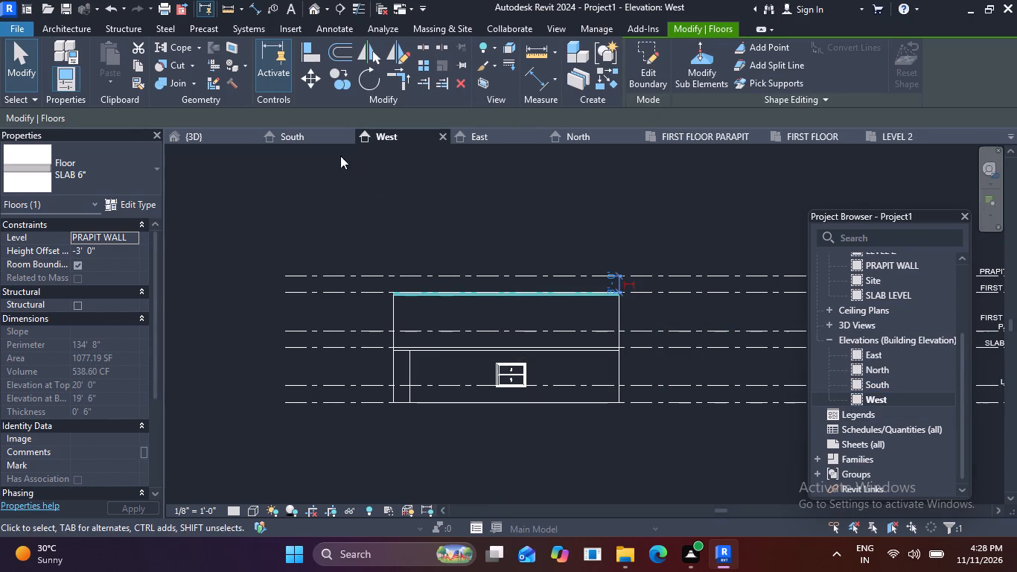
{"action": "left_click", "coordinate": [314, 9]}
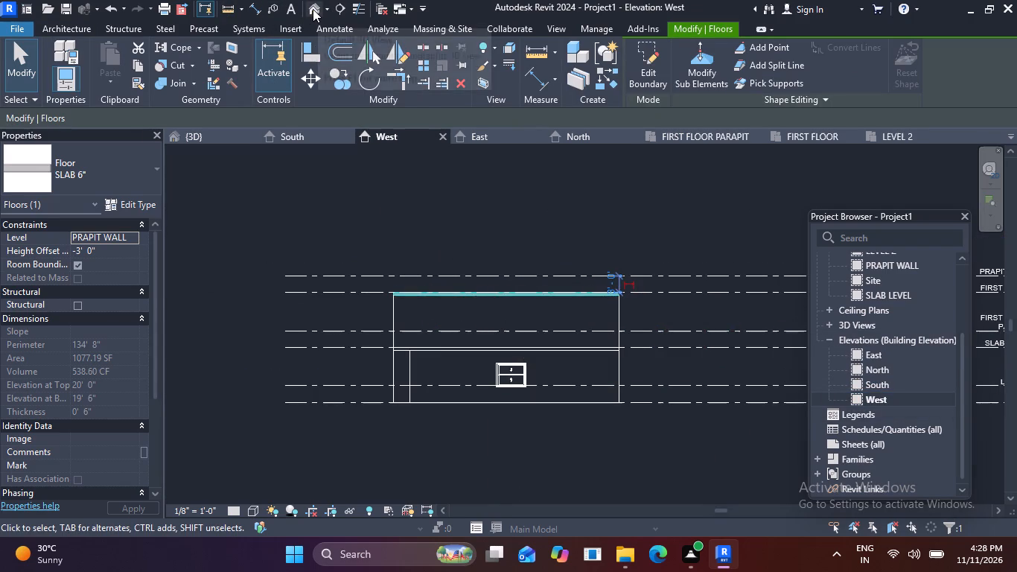
{"action": "scroll", "coordinate": [524, 205], "scroll_direction": "down", "scroll_amount": 3}
{"action": "middle_click_drag", "start_coordinate": [536, 250], "coordinate": [453, 349]}
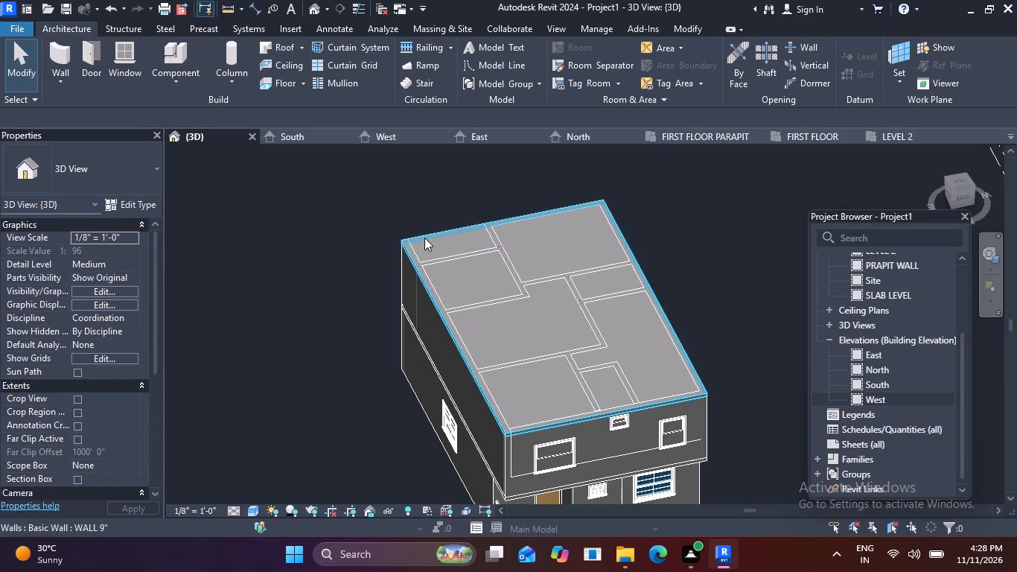
{"action": "scroll", "coordinate": [424, 238], "scroll_direction": "up", "scroll_amount": 3}
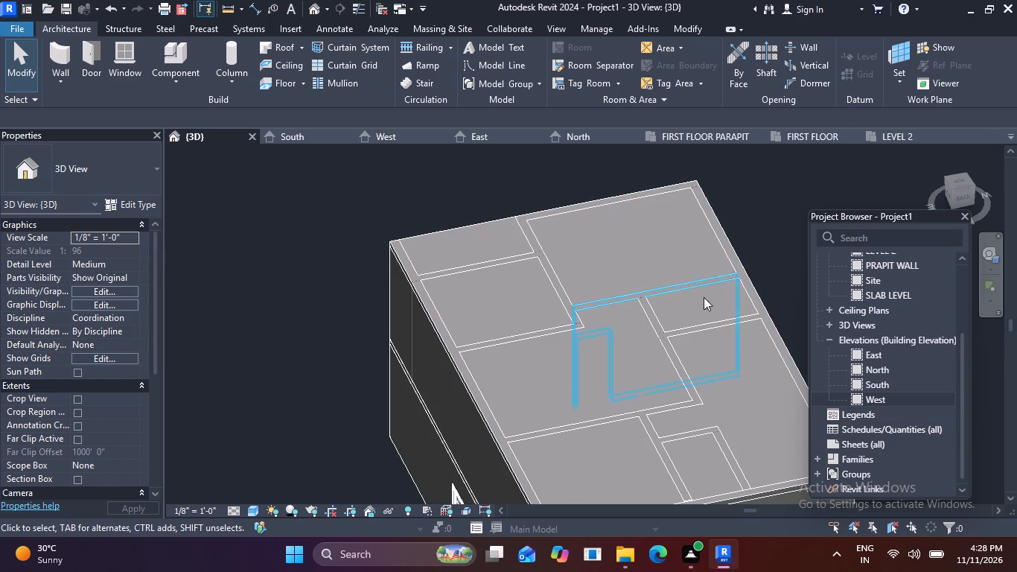
Open the PRAPIT WALL floor plan and frame the roof slab's outline.
{"action": "double_click", "coordinate": [868, 265]}
{"action": "scroll", "coordinate": [523, 238], "scroll_direction": "up", "scroll_amount": 11}
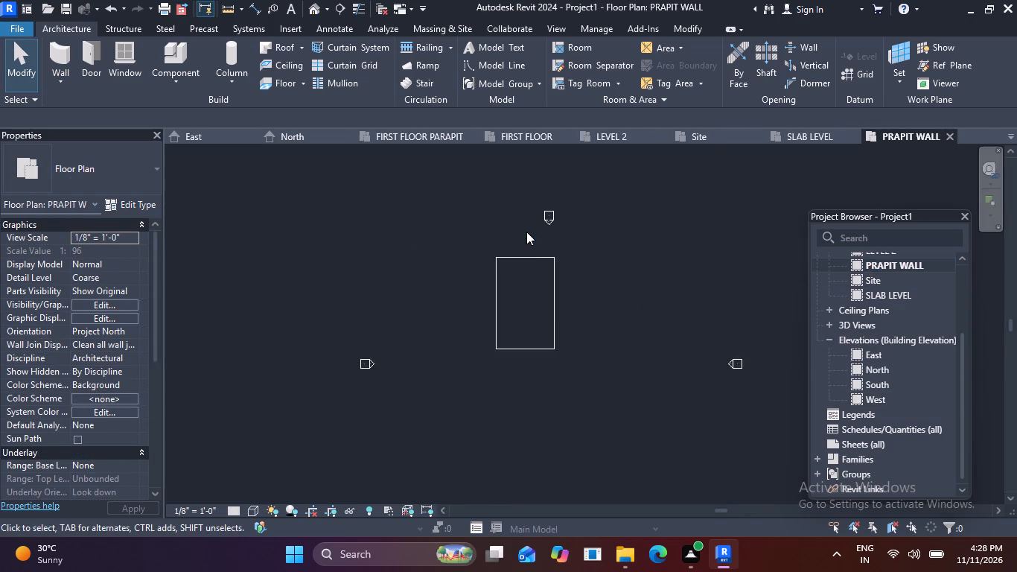
{"action": "middle_click_drag", "start_coordinate": [806, 301], "coordinate": [819, 365]}
{"action": "scroll", "coordinate": [819, 365], "scroll_direction": "up", "scroll_amount": 1}
{"action": "scroll", "coordinate": [925, 272], "scroll_direction": "up", "scroll_amount": 4}
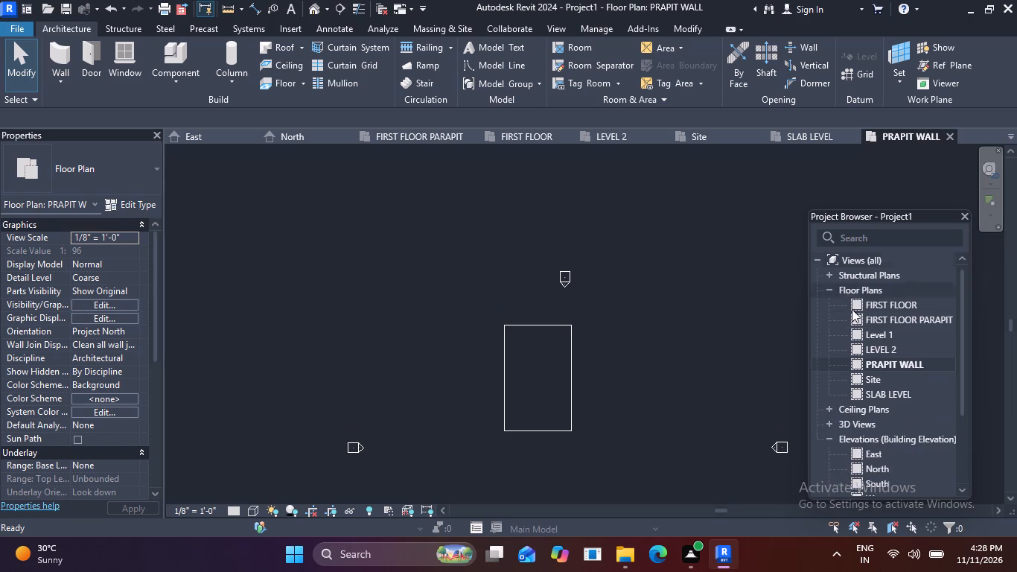
{"action": "scroll", "coordinate": [492, 318], "scroll_direction": "up", "scroll_amount": 5}
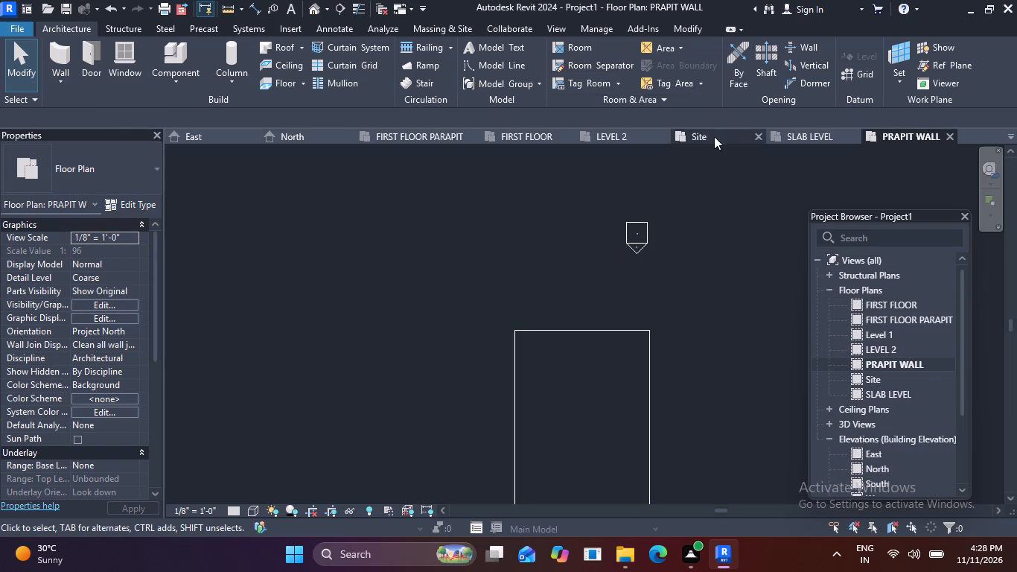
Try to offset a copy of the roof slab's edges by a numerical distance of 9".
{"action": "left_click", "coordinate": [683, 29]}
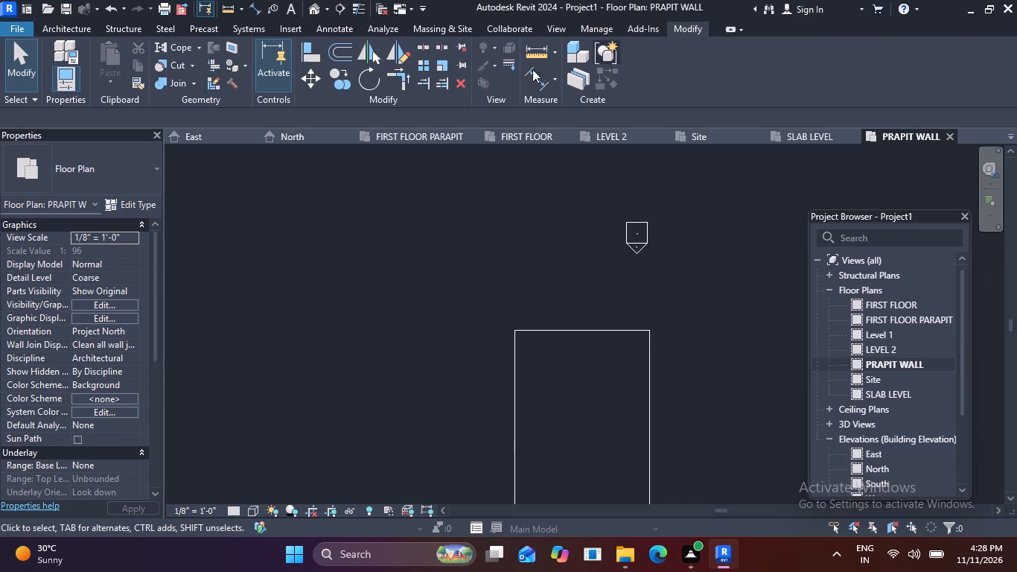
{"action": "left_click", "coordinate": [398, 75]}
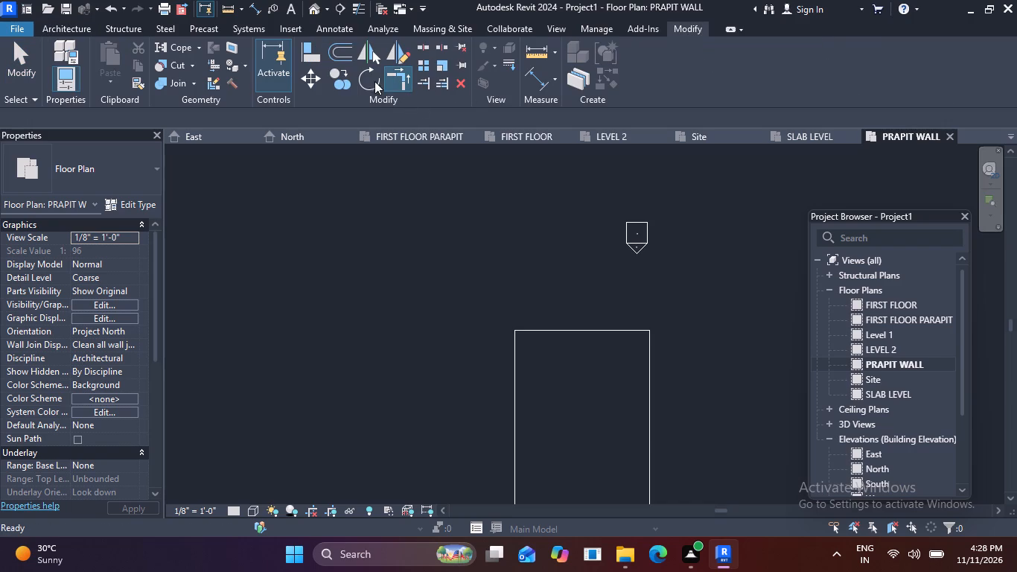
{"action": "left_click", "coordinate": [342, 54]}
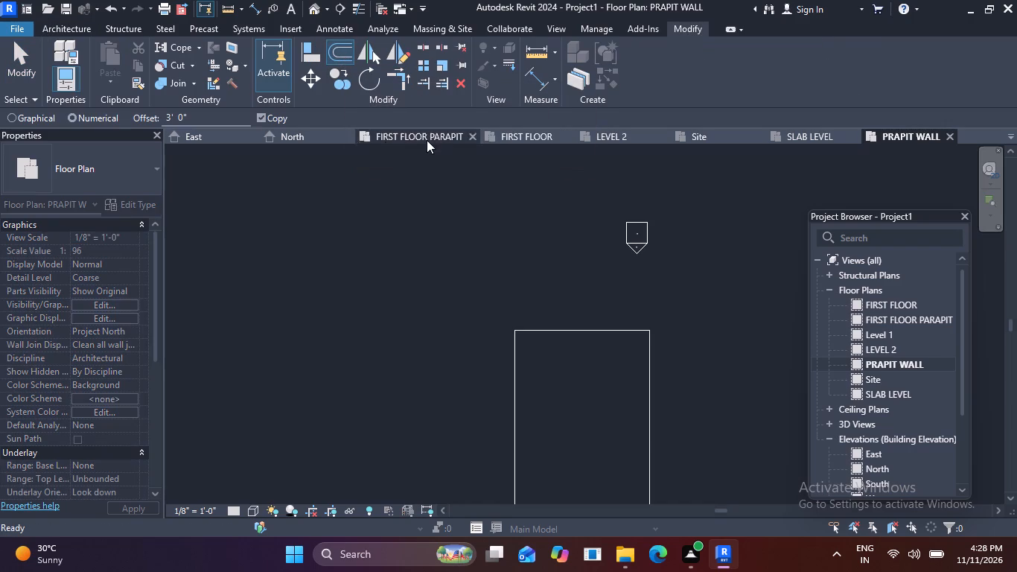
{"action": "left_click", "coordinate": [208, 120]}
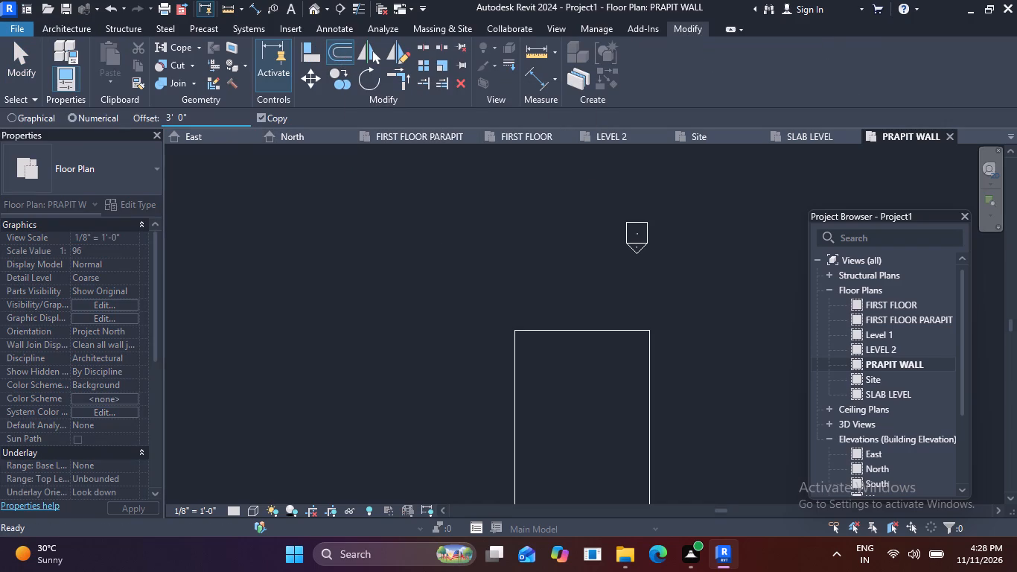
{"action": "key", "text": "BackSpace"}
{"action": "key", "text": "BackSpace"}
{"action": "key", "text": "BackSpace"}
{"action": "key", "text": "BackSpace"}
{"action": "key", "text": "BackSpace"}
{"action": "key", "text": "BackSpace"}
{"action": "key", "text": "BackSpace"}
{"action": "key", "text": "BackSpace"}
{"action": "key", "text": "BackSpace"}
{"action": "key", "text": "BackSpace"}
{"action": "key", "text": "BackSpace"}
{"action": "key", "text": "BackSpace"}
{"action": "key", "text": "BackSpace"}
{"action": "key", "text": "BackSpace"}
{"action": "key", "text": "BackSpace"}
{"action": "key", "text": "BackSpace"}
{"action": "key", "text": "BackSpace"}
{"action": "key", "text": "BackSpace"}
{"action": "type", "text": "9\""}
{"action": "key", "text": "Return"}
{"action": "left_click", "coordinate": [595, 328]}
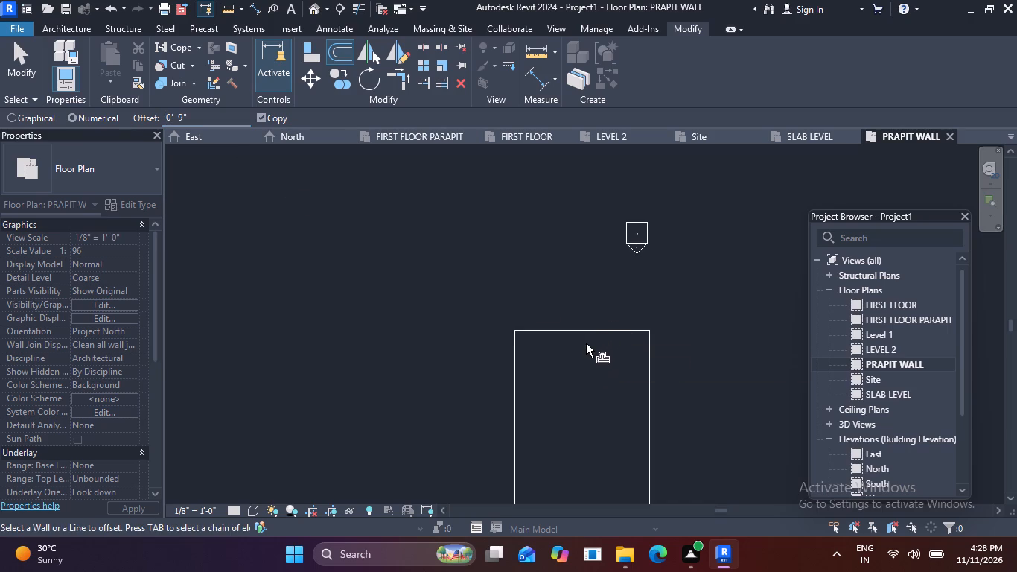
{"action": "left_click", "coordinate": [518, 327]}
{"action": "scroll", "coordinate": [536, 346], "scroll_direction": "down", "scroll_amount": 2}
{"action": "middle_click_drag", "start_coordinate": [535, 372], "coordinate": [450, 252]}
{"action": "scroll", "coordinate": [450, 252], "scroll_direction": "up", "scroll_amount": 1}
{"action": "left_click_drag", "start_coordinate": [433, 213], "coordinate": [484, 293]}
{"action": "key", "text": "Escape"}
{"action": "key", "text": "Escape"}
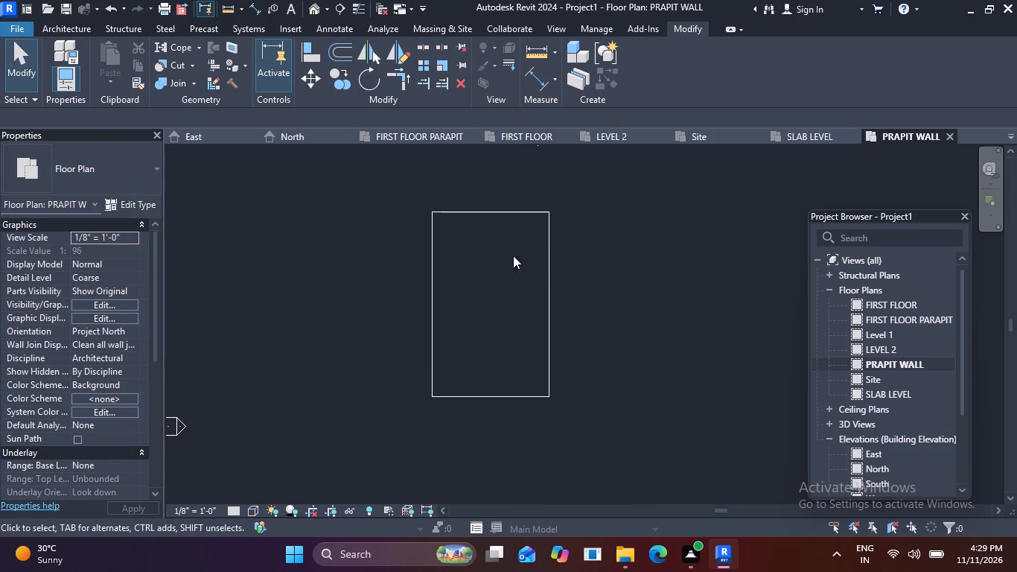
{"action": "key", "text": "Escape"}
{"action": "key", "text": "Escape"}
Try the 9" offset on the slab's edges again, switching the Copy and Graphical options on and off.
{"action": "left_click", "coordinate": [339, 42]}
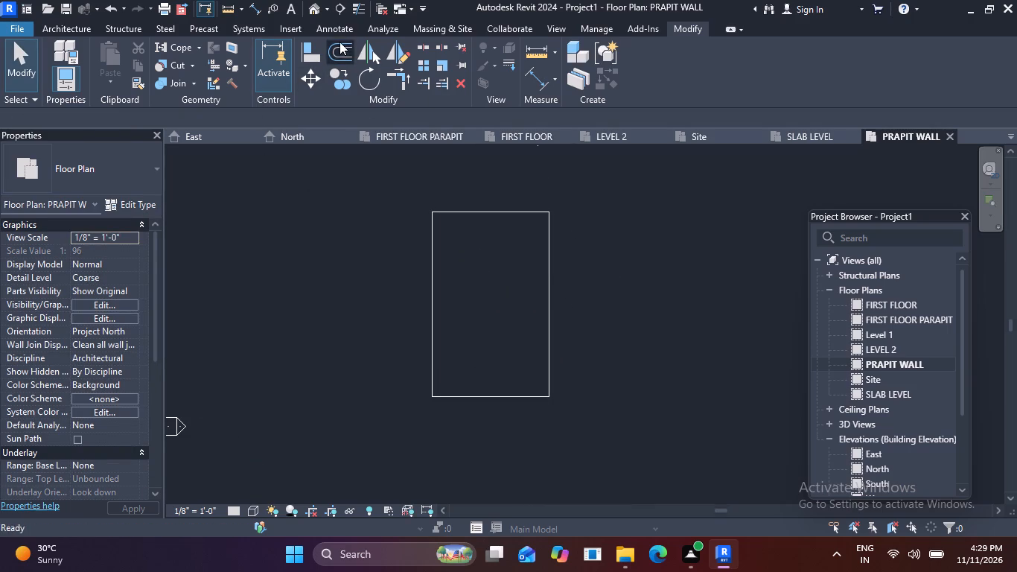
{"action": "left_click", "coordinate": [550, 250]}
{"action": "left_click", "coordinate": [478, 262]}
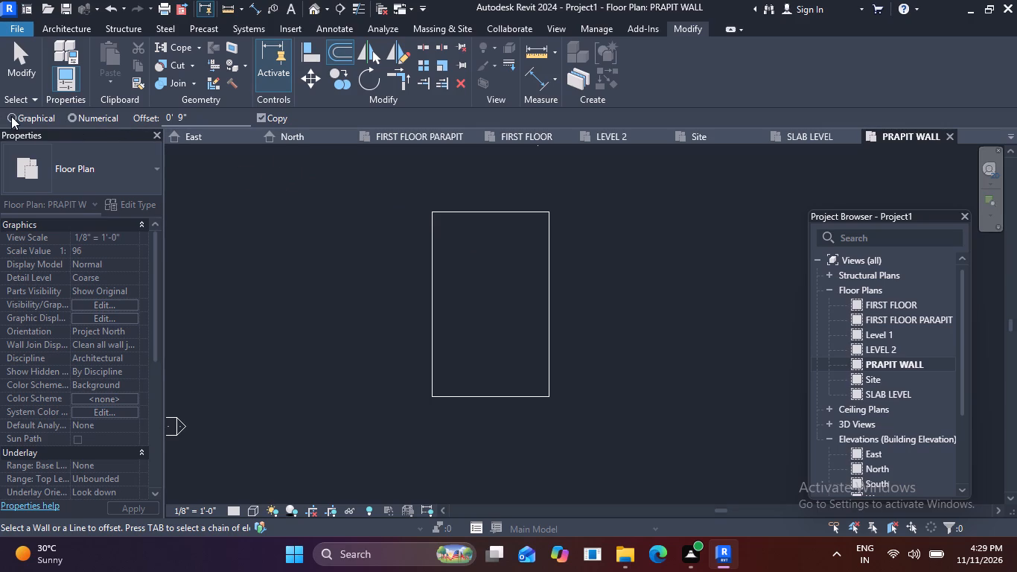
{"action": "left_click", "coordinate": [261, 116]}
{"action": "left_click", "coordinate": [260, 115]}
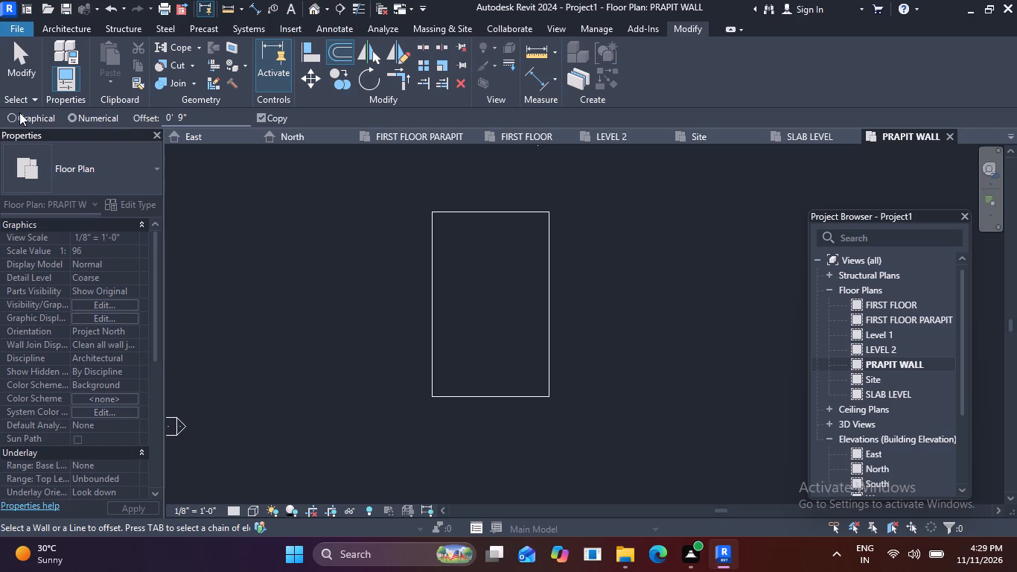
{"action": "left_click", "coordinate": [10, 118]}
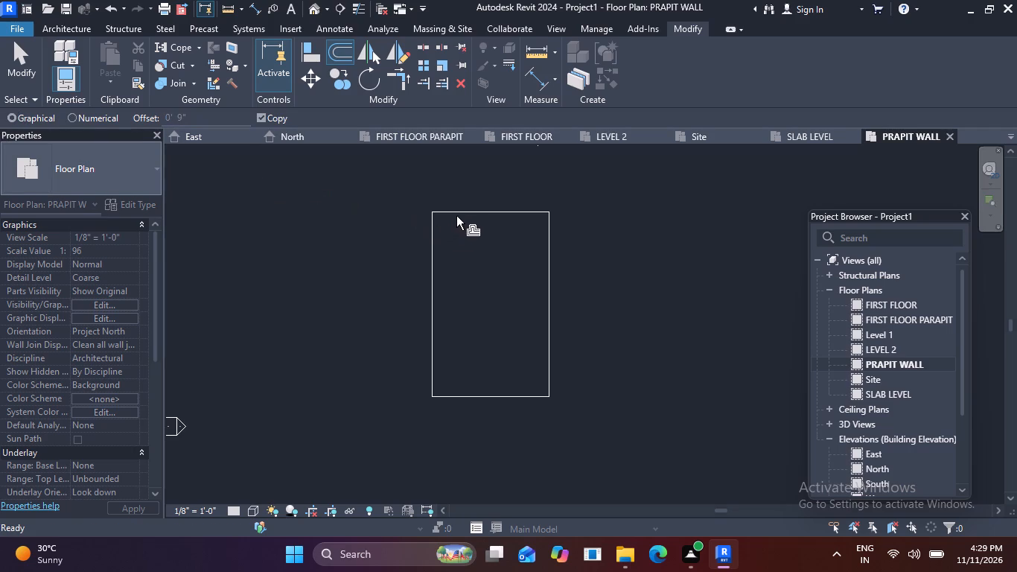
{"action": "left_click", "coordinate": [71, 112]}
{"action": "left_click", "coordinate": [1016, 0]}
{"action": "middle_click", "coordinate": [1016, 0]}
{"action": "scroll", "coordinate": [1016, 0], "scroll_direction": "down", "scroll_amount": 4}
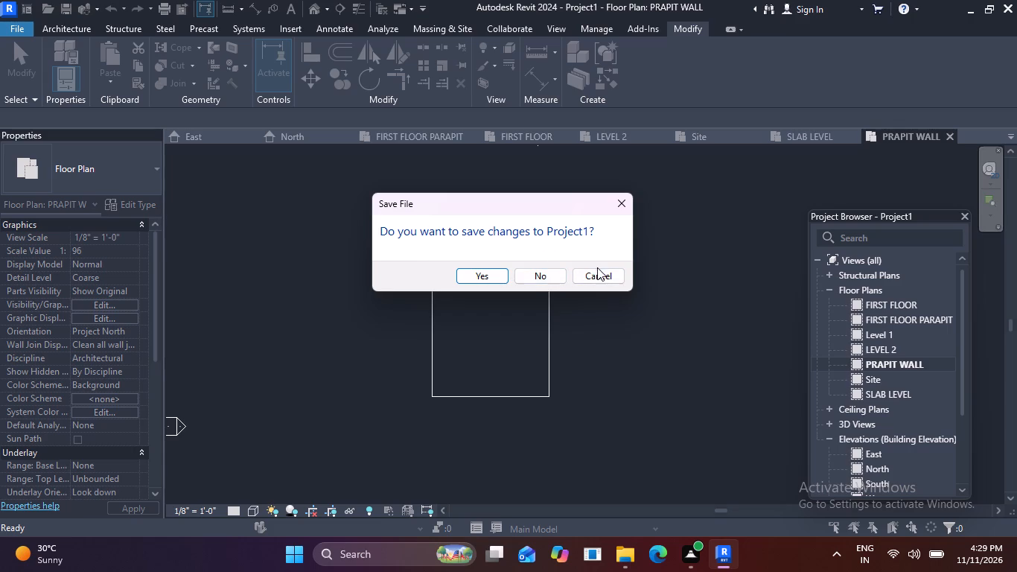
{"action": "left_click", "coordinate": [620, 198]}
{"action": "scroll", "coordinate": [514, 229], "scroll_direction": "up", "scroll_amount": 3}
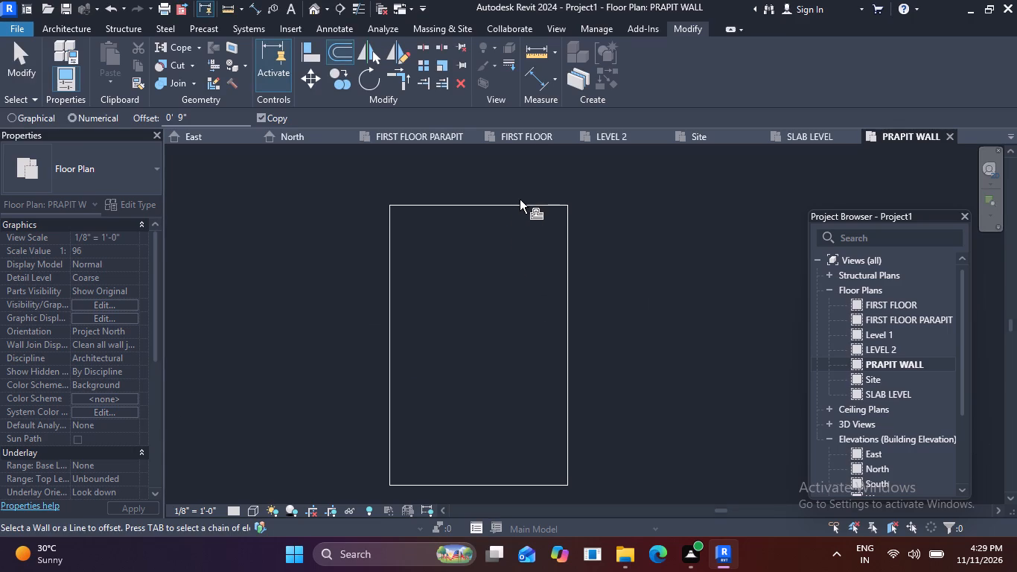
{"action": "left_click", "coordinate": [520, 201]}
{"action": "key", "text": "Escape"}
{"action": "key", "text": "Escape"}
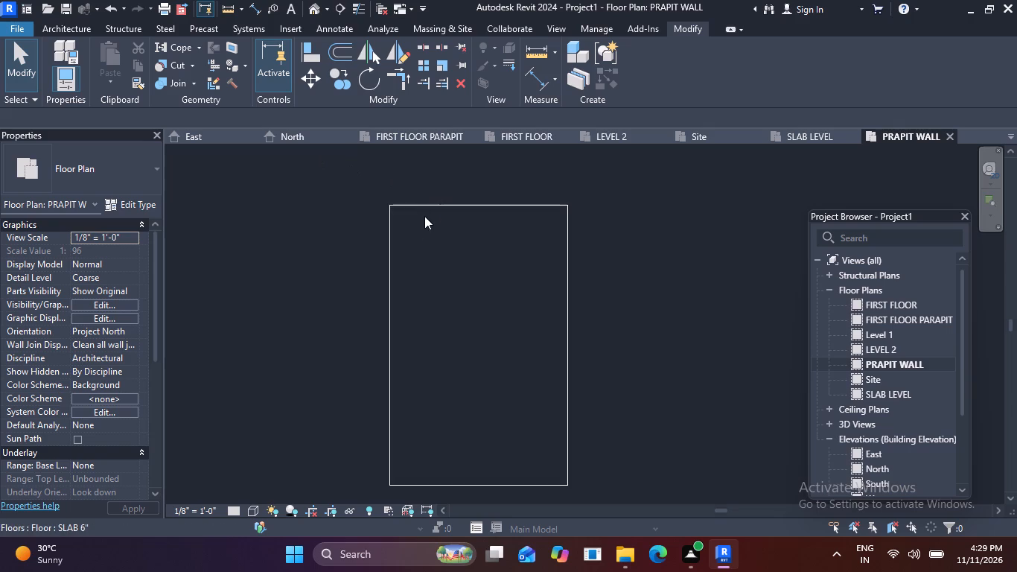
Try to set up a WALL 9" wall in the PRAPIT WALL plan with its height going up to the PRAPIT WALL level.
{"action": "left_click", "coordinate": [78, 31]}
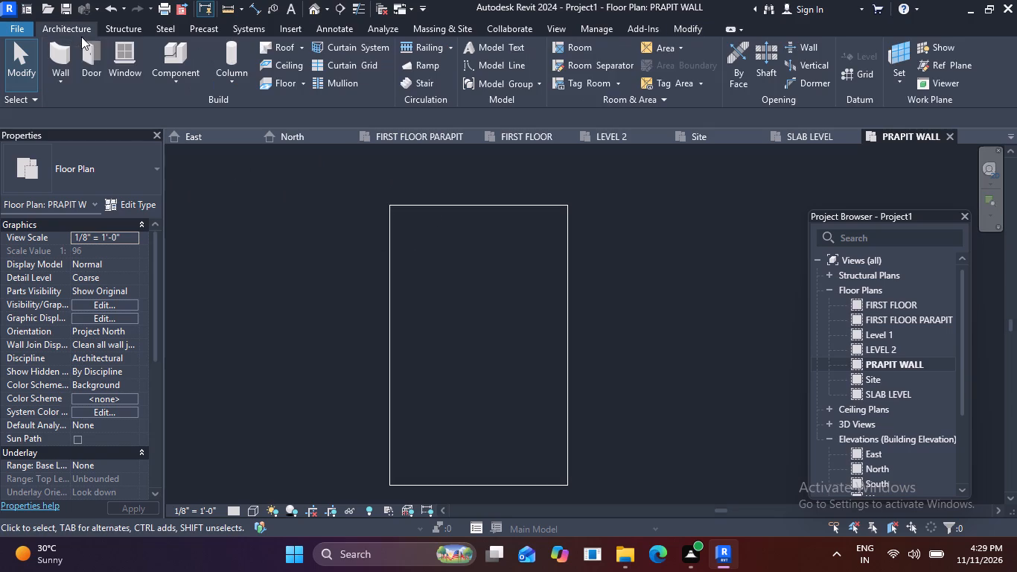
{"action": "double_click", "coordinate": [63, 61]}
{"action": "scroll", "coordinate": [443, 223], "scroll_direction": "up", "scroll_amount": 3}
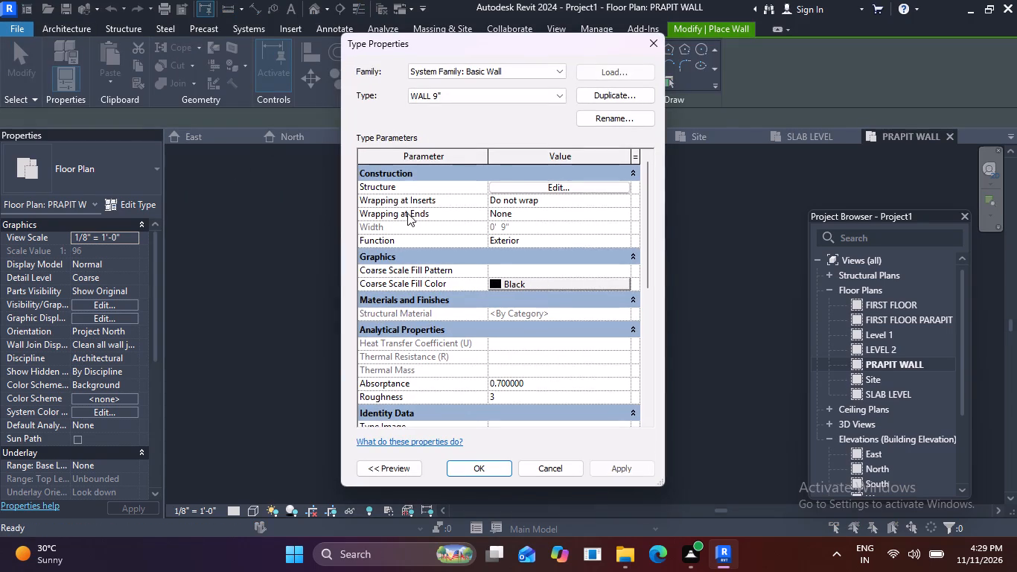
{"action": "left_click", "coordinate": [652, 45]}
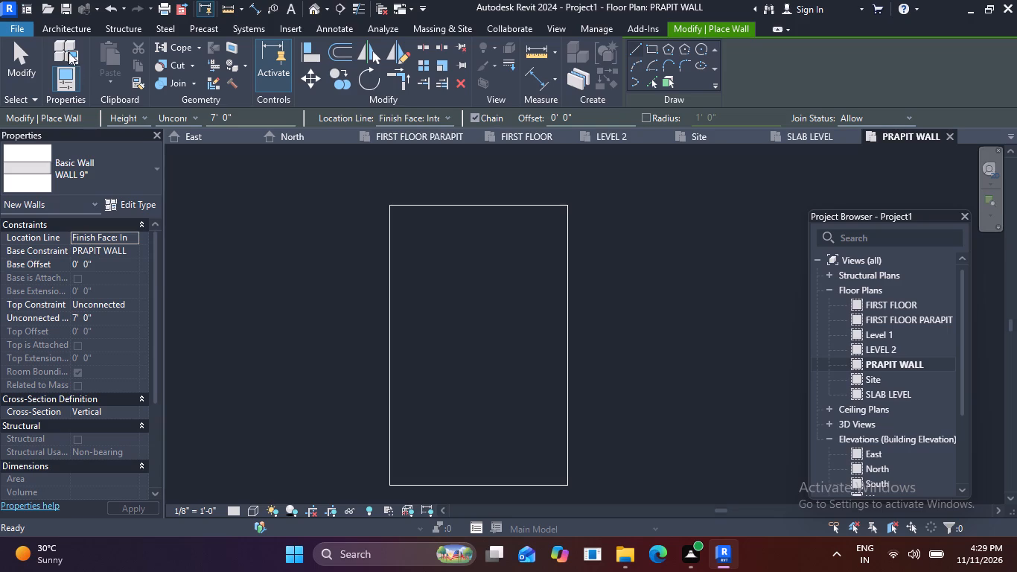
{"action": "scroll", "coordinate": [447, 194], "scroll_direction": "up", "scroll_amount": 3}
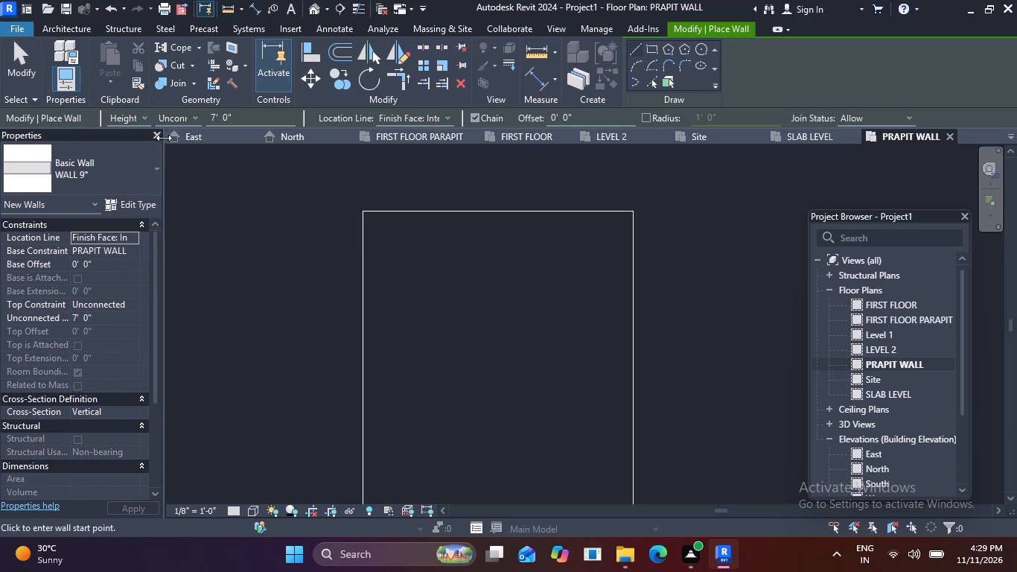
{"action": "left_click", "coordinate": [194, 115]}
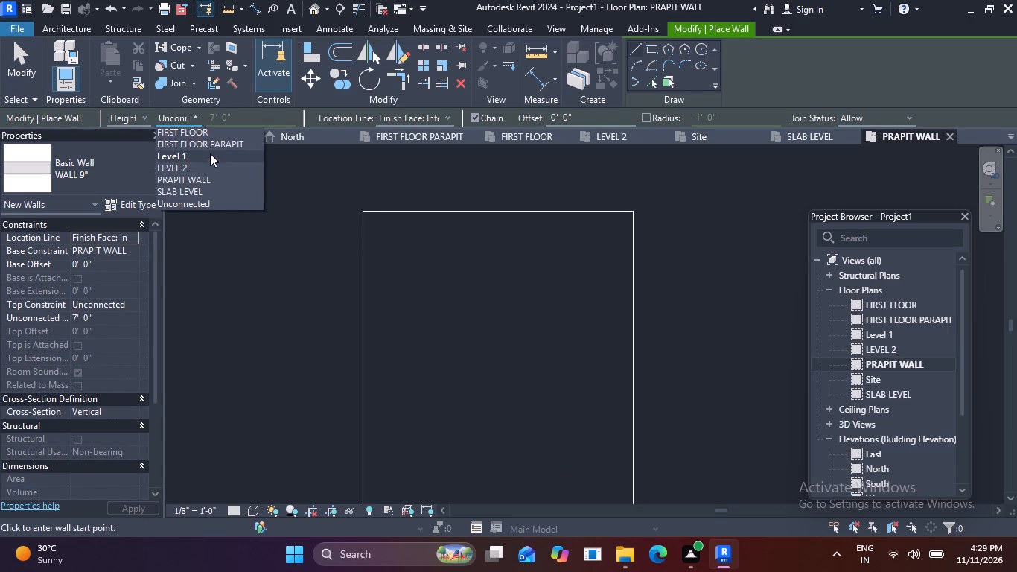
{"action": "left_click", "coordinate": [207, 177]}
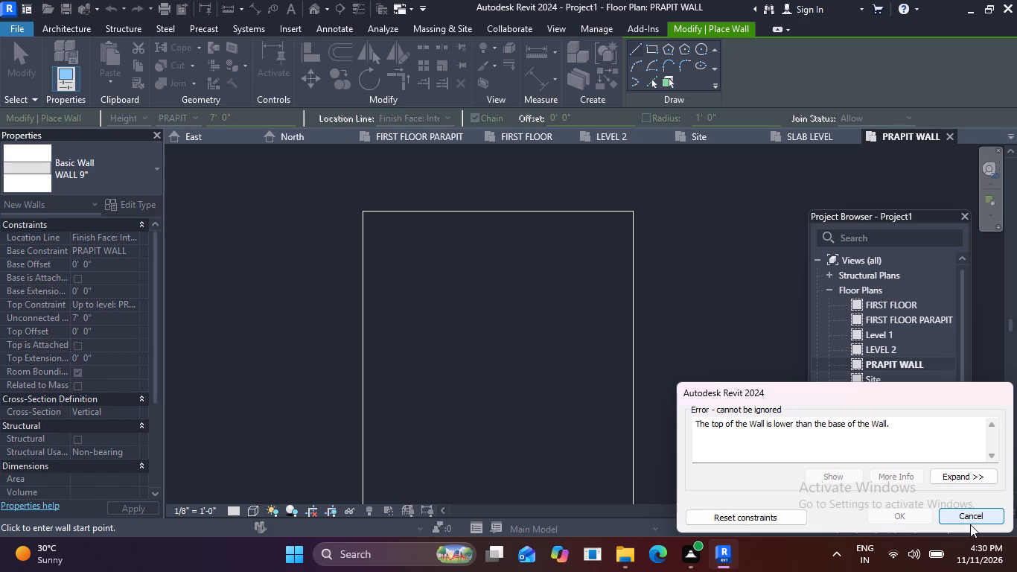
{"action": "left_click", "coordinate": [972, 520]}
In the FIRST FLOOR plan, draw a WALL 9" wall up to level PRAPIT WALL along the slab's north edge, flipped inside the outline.
{"action": "double_click", "coordinate": [859, 451]}
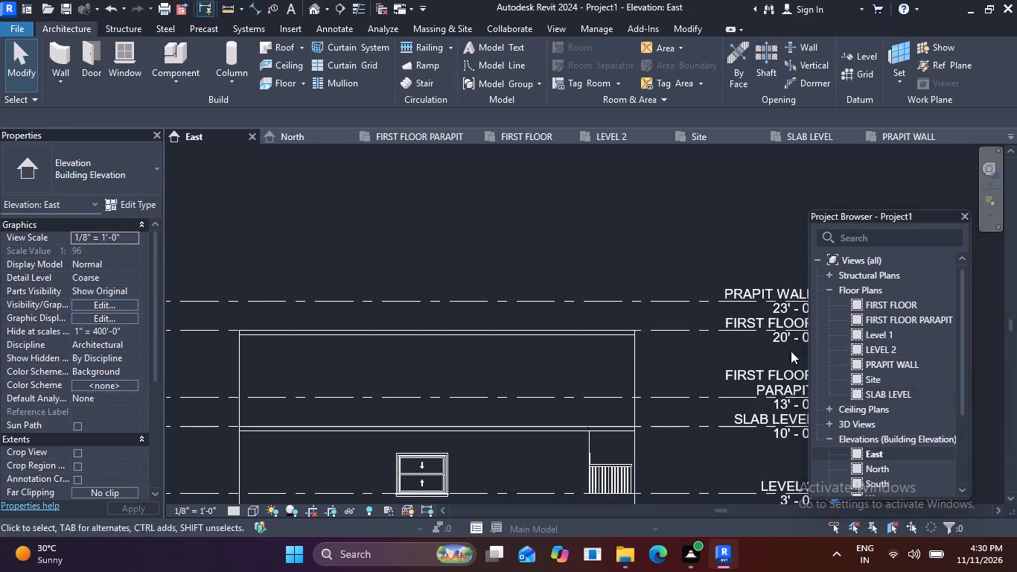
{"action": "scroll", "coordinate": [728, 325], "scroll_direction": "up", "scroll_amount": 1}
{"action": "middle_click_drag", "start_coordinate": [695, 340], "coordinate": [586, 358]}
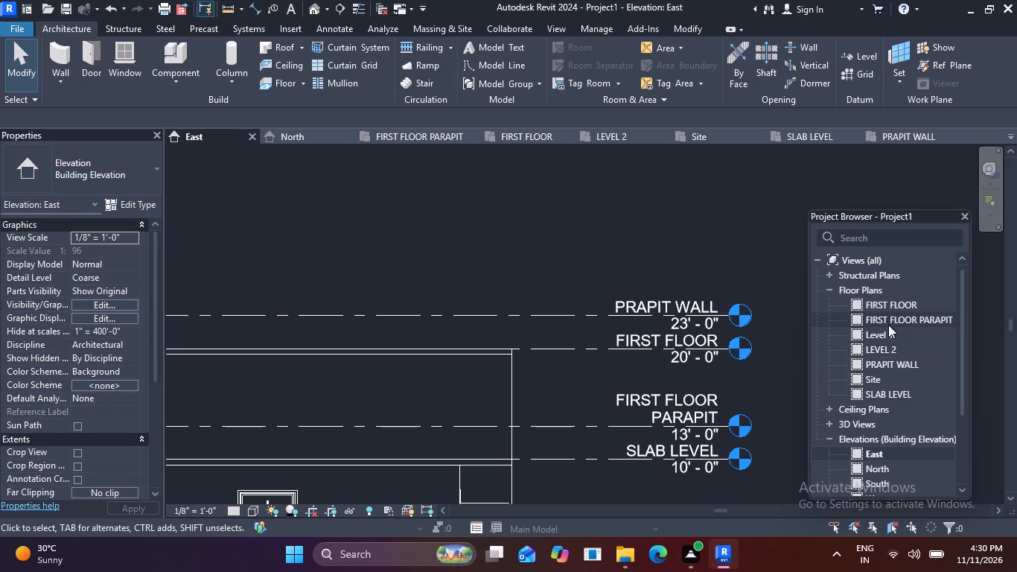
{"action": "double_click", "coordinate": [856, 302]}
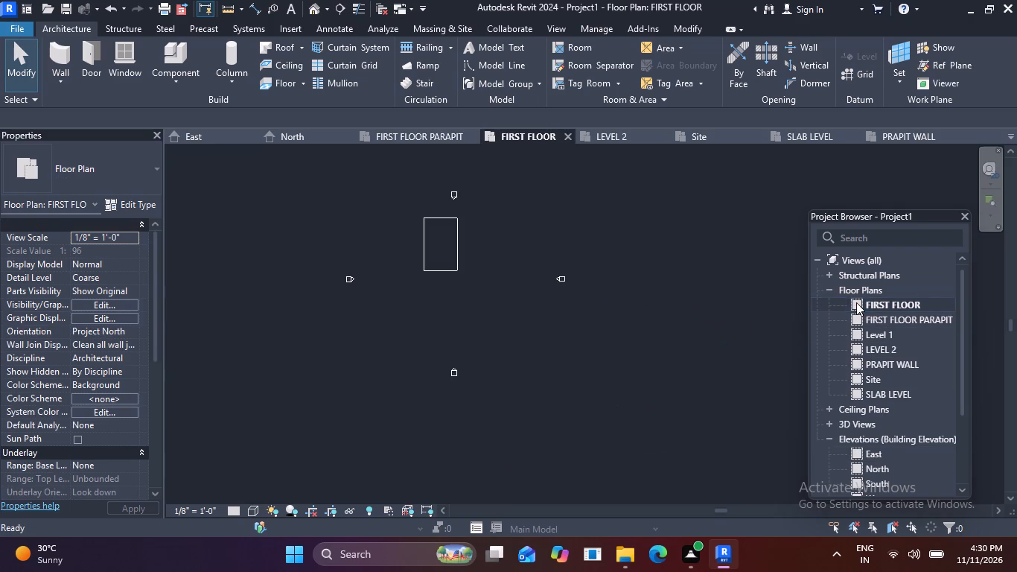
{"action": "scroll", "coordinate": [409, 230], "scroll_direction": "up", "scroll_amount": 2}
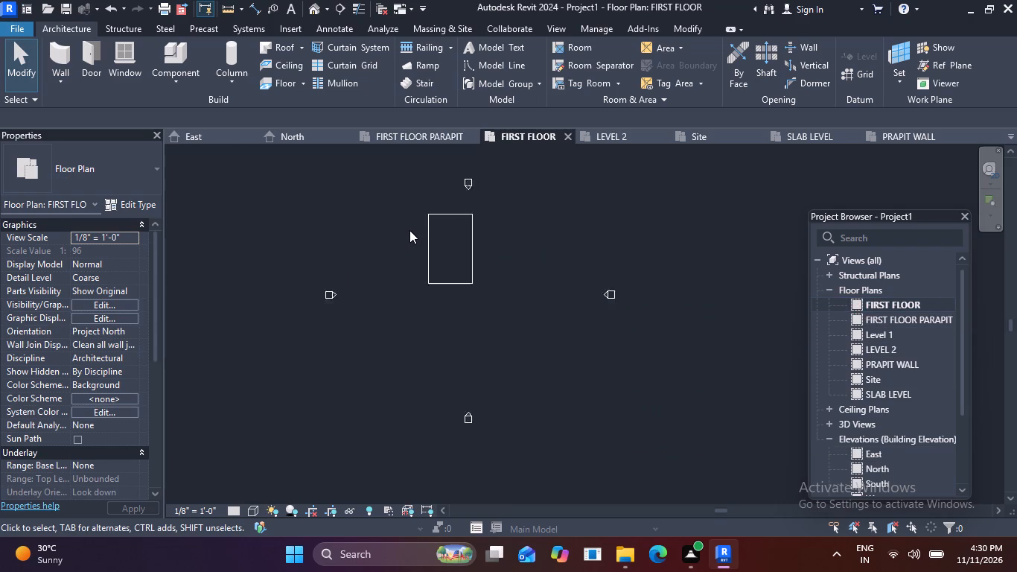
{"action": "scroll", "coordinate": [409, 230], "scroll_direction": "up", "scroll_amount": 5}
{"action": "middle_click_drag", "start_coordinate": [423, 218], "coordinate": [424, 260]}
{"action": "scroll", "coordinate": [427, 258], "scroll_direction": "up", "scroll_amount": 2}
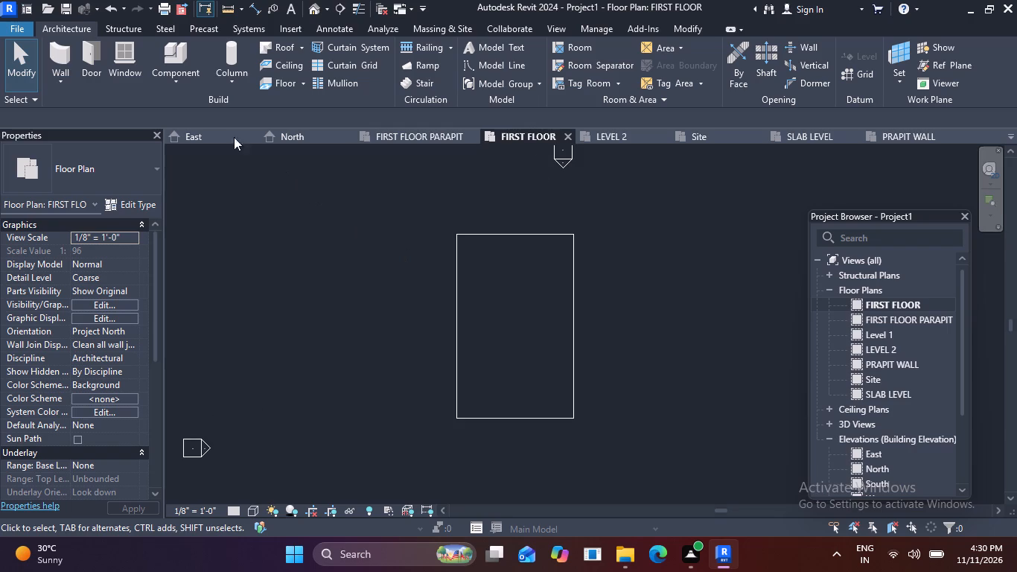
{"action": "left_click", "coordinate": [60, 58]}
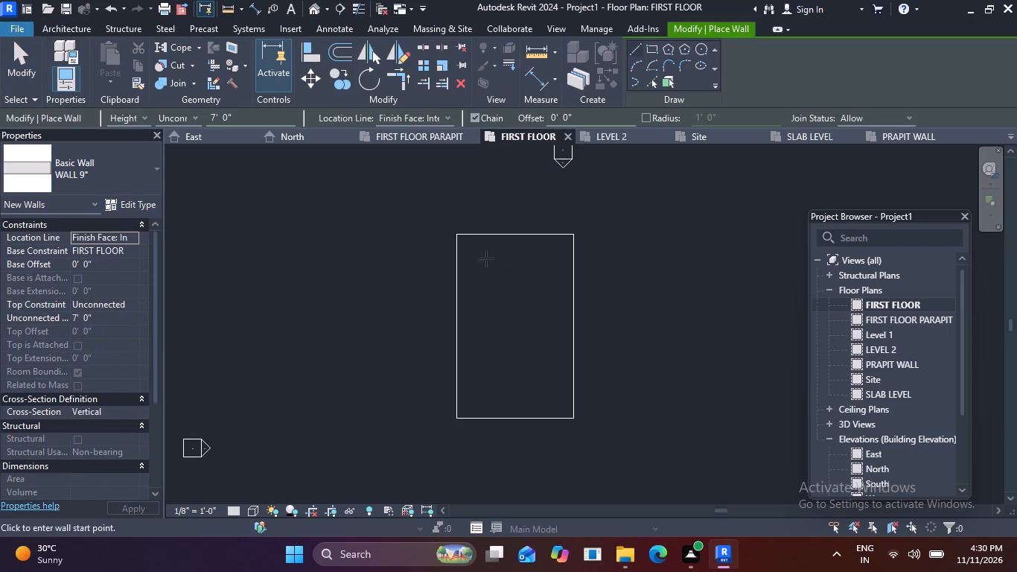
{"action": "left_click", "coordinate": [194, 119]}
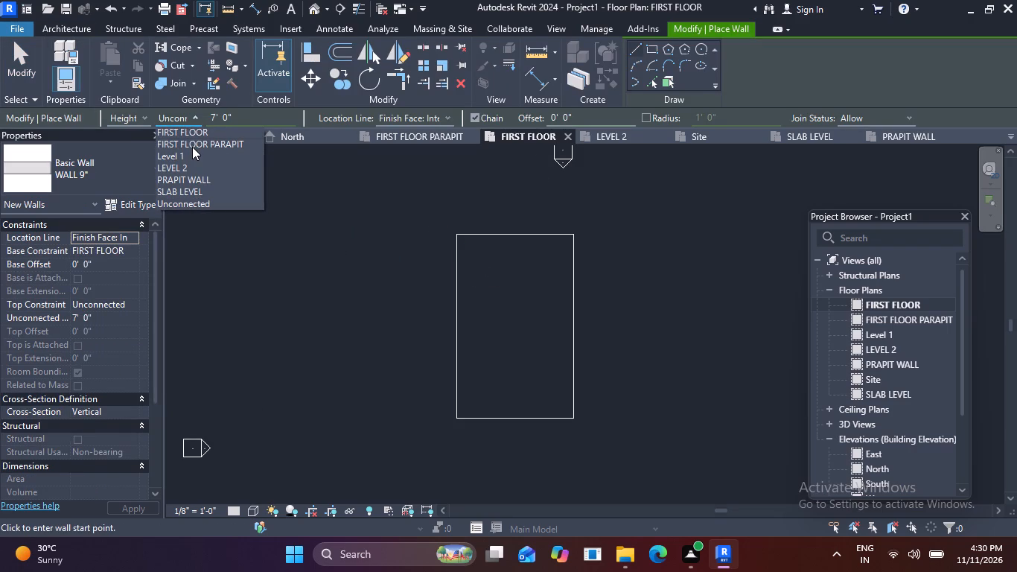
{"action": "left_click", "coordinate": [195, 179]}
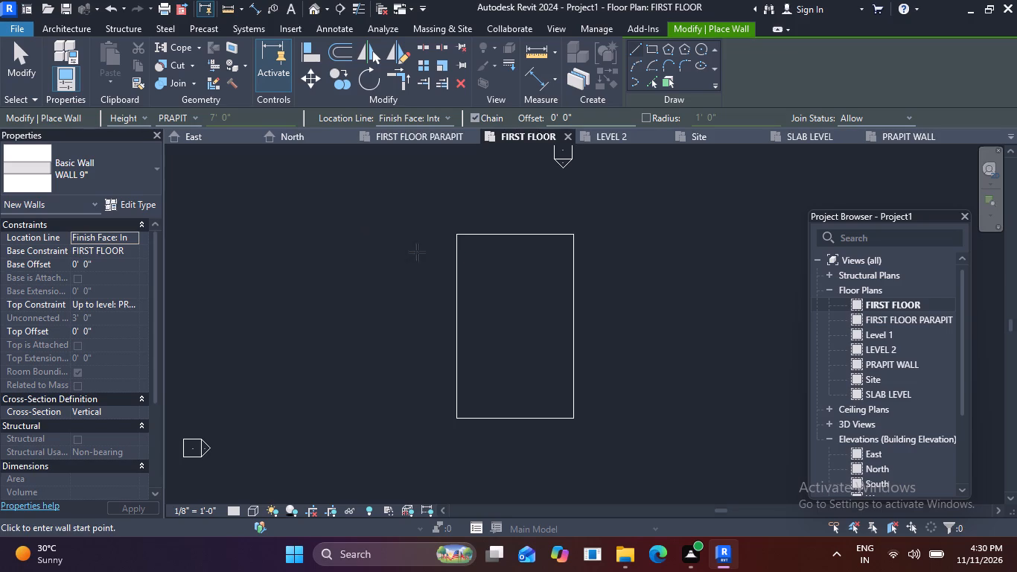
{"action": "left_click", "coordinate": [456, 235]}
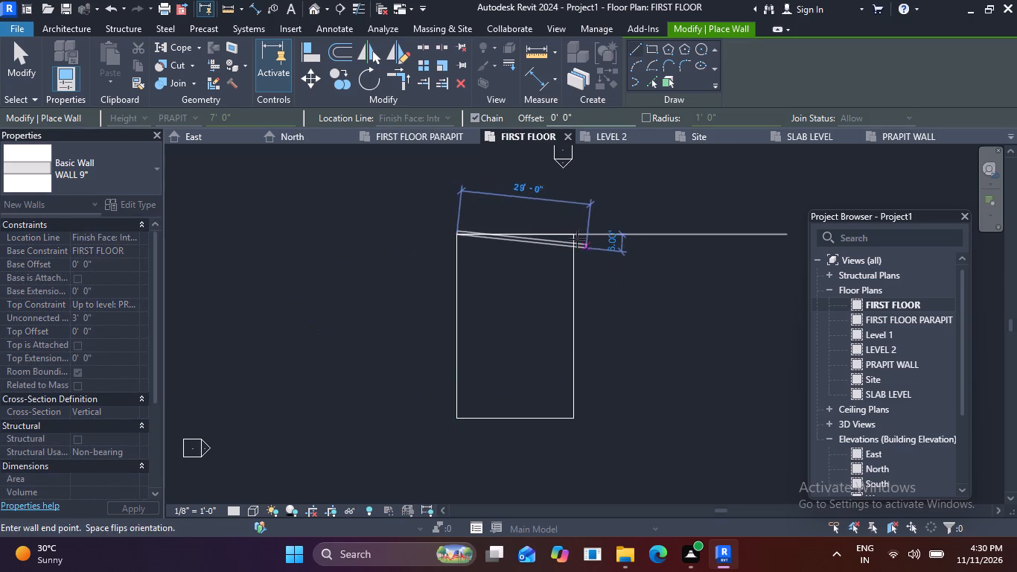
{"action": "scroll", "coordinate": [575, 232], "scroll_direction": "up", "scroll_amount": 5}
{"action": "key", "text": "space"}
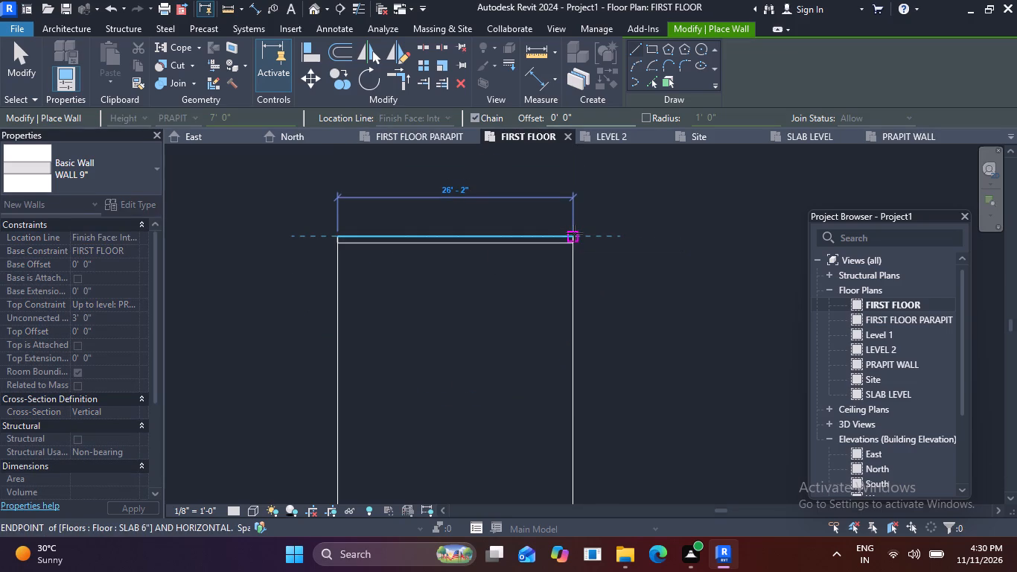
{"action": "left_click", "coordinate": [573, 234]}
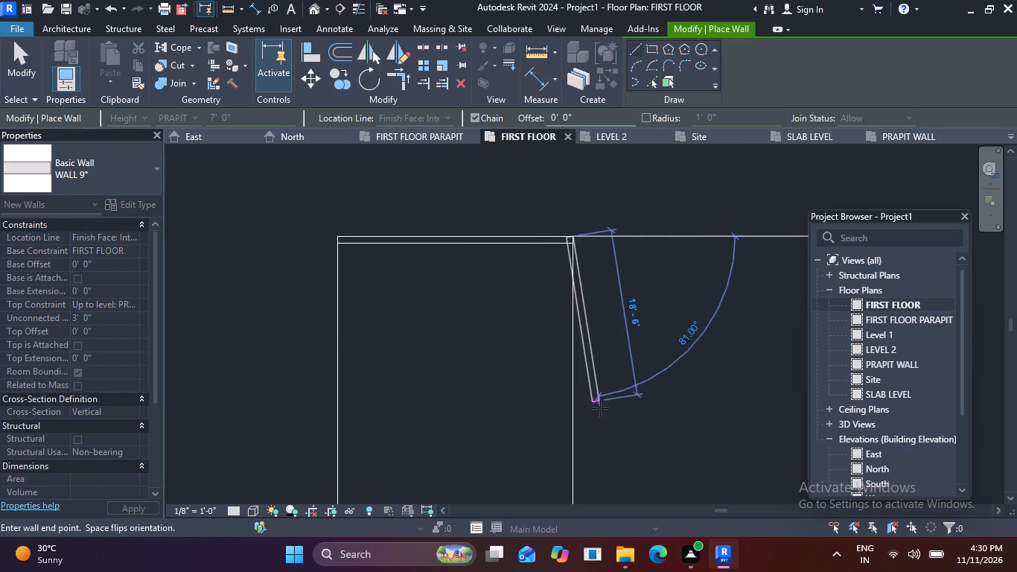
Continue the 9" parapet wall along the roof slab's east, south and west edges, closing the loop at the starting corner.
{"action": "middle_click_drag", "start_coordinate": [565, 463], "coordinate": [581, 264]}
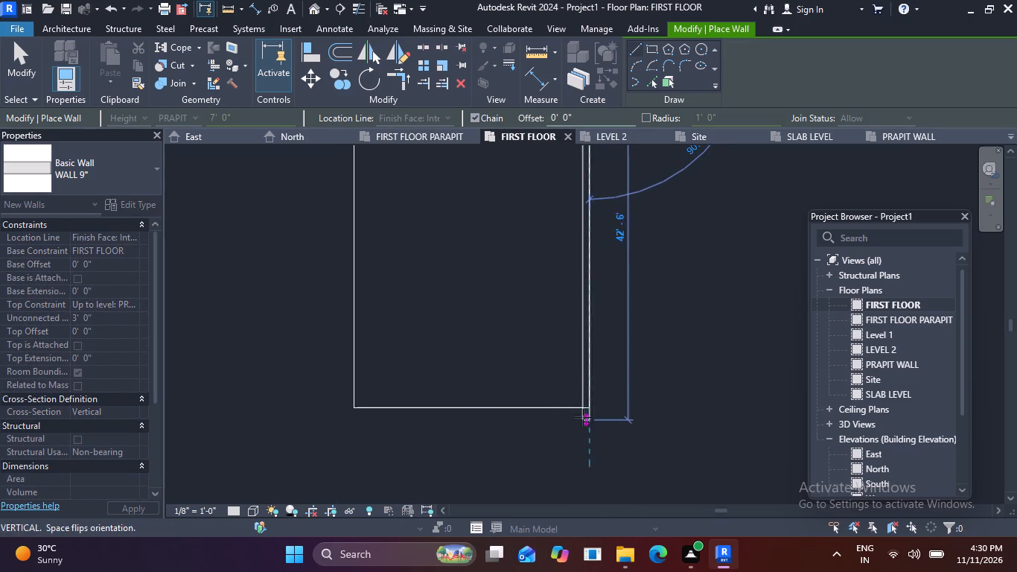
{"action": "left_click", "coordinate": [585, 407]}
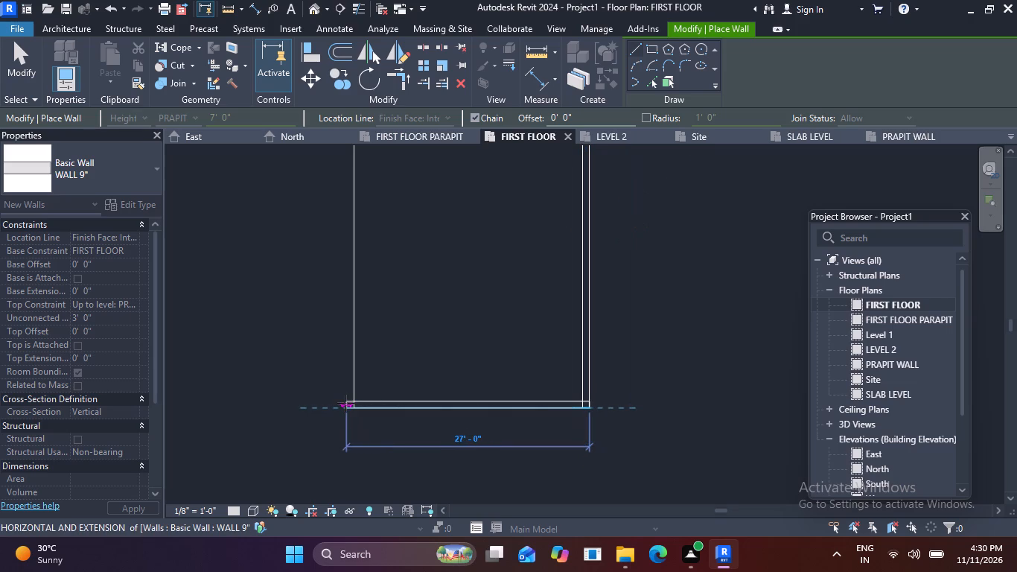
{"action": "left_click", "coordinate": [351, 404]}
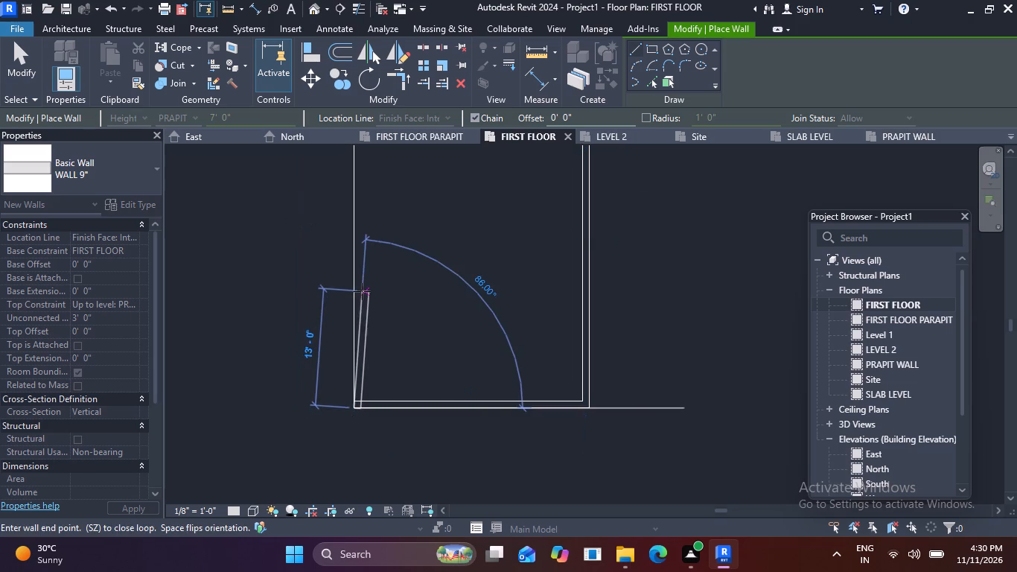
{"action": "middle_click_drag", "start_coordinate": [354, 244], "coordinate": [366, 495]}
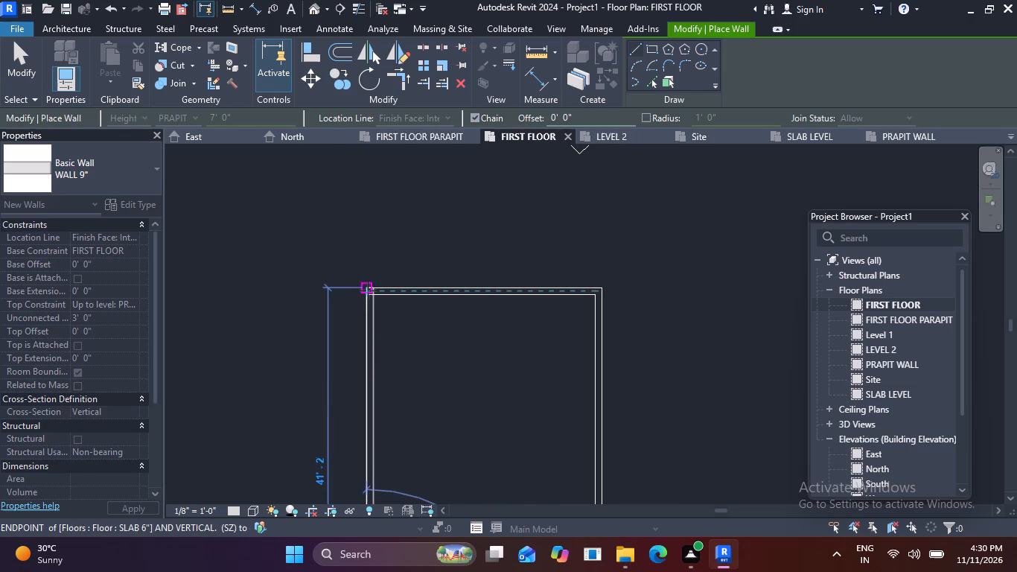
{"action": "left_click", "coordinate": [368, 290]}
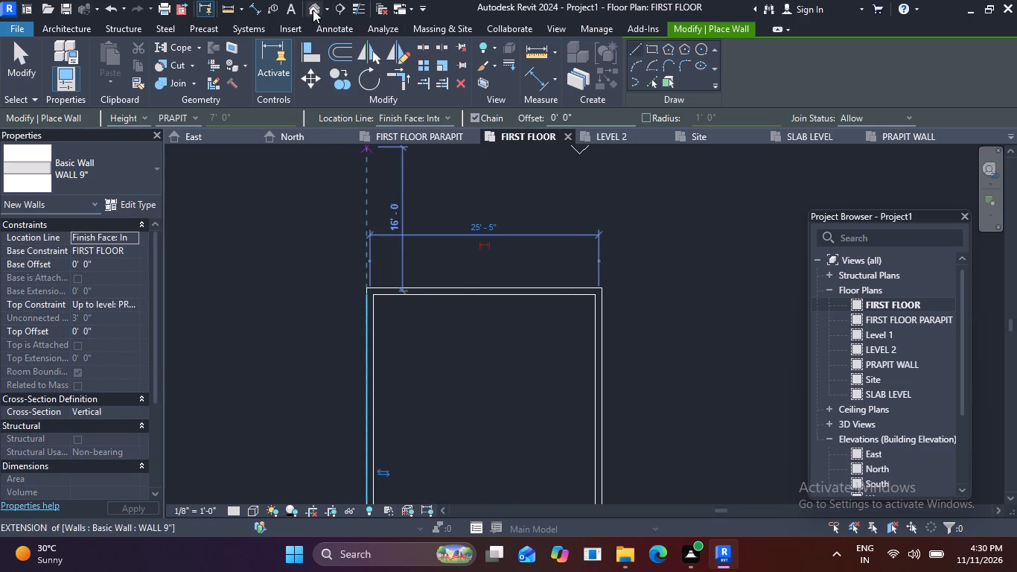
Inspect the new parapet walls in the 3D view from the back and front of the house, and end wall placement.
{"action": "left_click", "coordinate": [313, 8]}
{"action": "scroll", "coordinate": [514, 276], "scroll_direction": "down", "scroll_amount": 2}
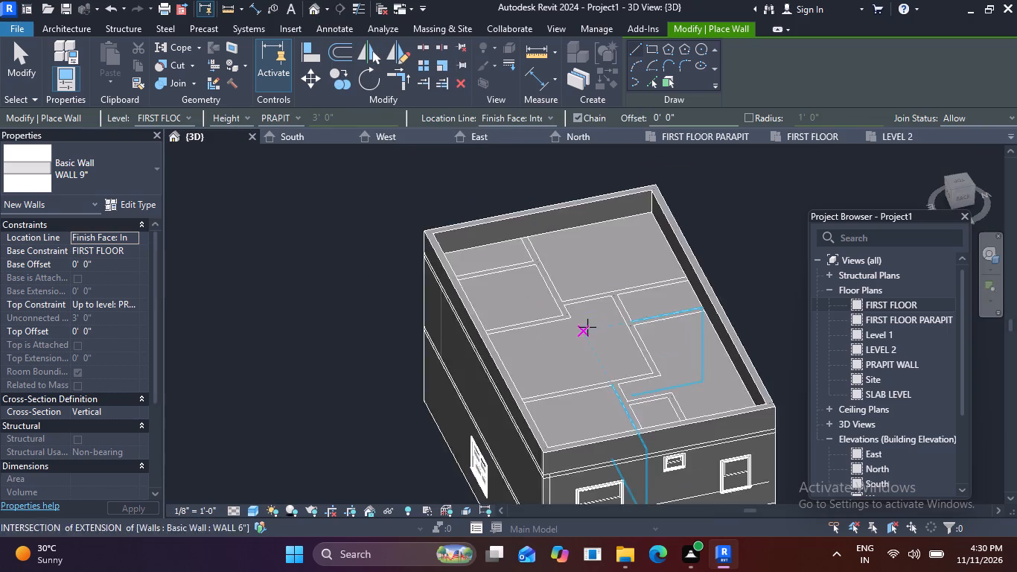
{"action": "middle_click_drag", "start_coordinate": [544, 298], "coordinate": [456, 226]}
{"action": "scroll", "coordinate": [481, 265], "scroll_direction": "down", "scroll_amount": 2}
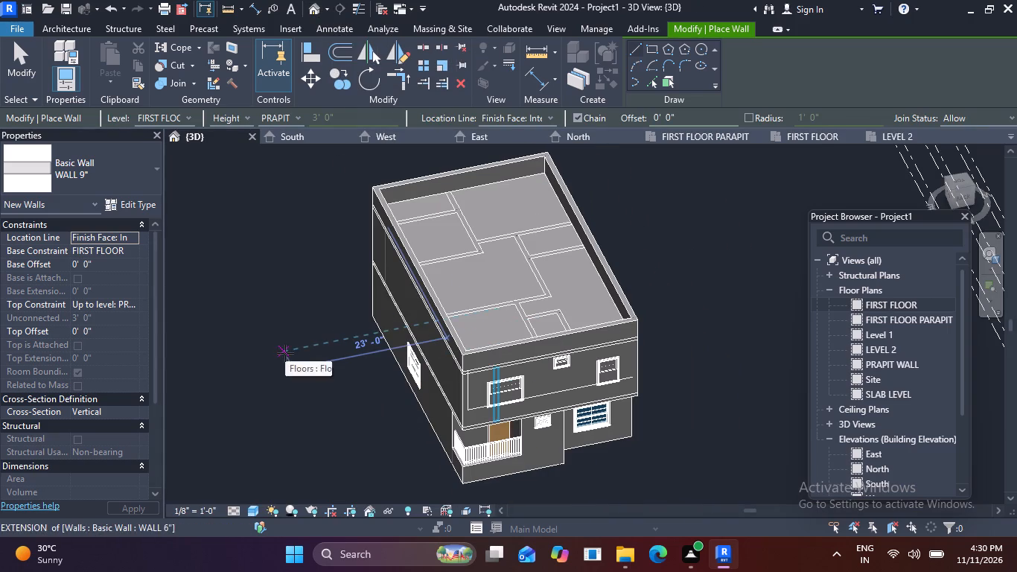
{"action": "middle_click_drag", "start_coordinate": [278, 344], "coordinate": [267, 352], "text": "shift"}
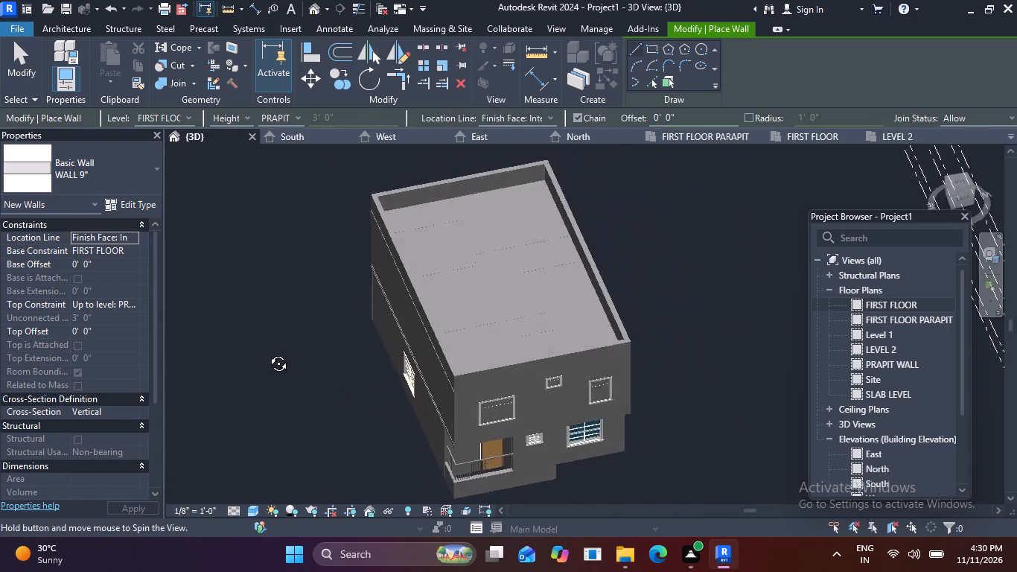
{"action": "middle_click_drag", "start_coordinate": [267, 352], "coordinate": [557, 220], "text": "shift"}
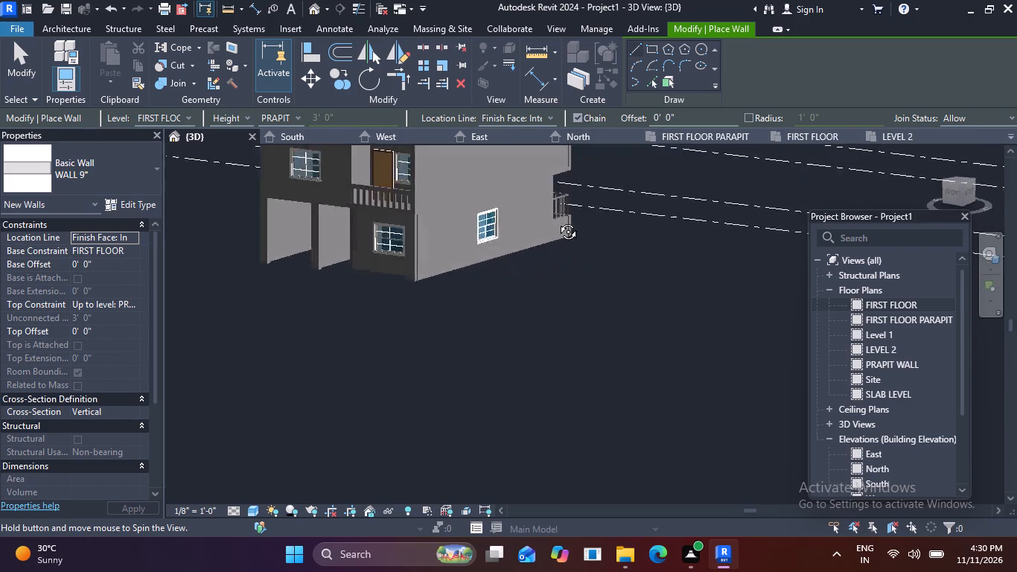
{"action": "middle_click_drag", "start_coordinate": [557, 220], "coordinate": [613, 214], "text": "shift"}
{"action": "middle_click_drag", "start_coordinate": [482, 196], "coordinate": [566, 355]}
{"action": "middle_click_drag", "start_coordinate": [493, 269], "coordinate": [498, 273], "text": "shift"}
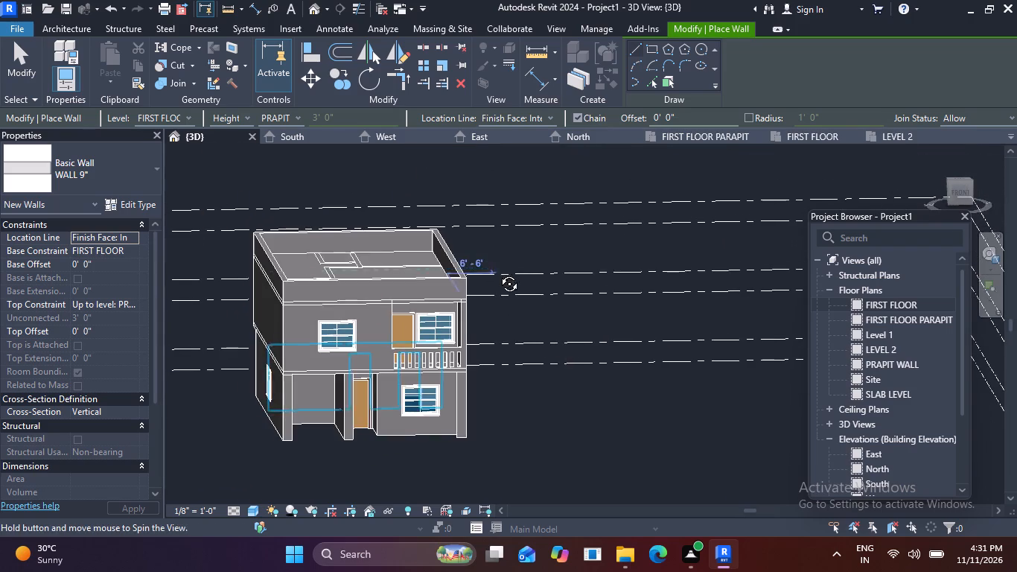
{"action": "middle_click_drag", "start_coordinate": [498, 273], "coordinate": [510, 288], "text": "shift"}
{"action": "scroll", "coordinate": [406, 305], "scroll_direction": "up", "scroll_amount": 3}
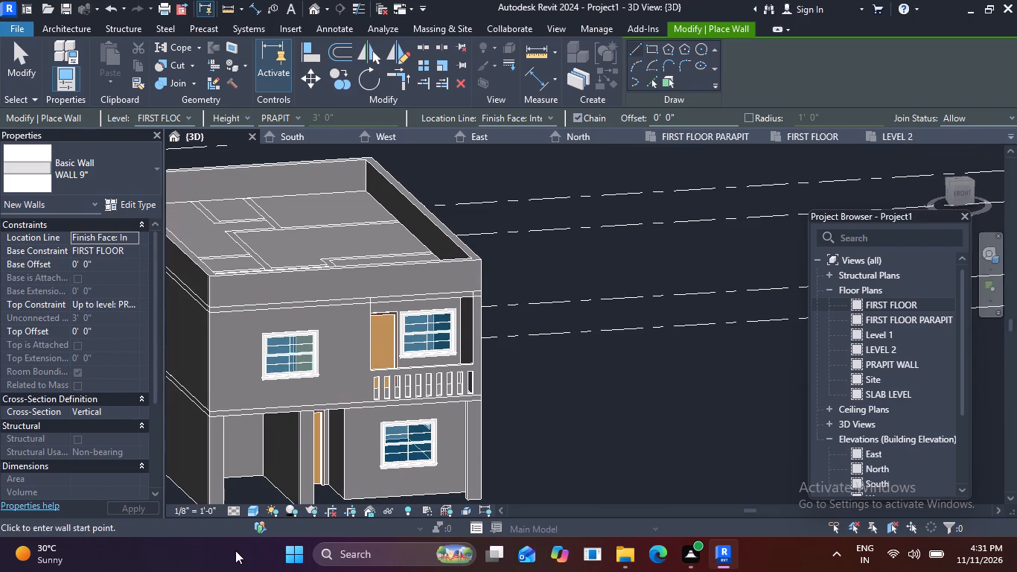
{"action": "key", "text": "Escape"}
{"action": "key", "text": "Escape"}
Examine the front parapet wall, its corners and the roof slab surface up close in the 3D view.
{"action": "middle_click_drag", "start_coordinate": [565, 384], "coordinate": [609, 453]}
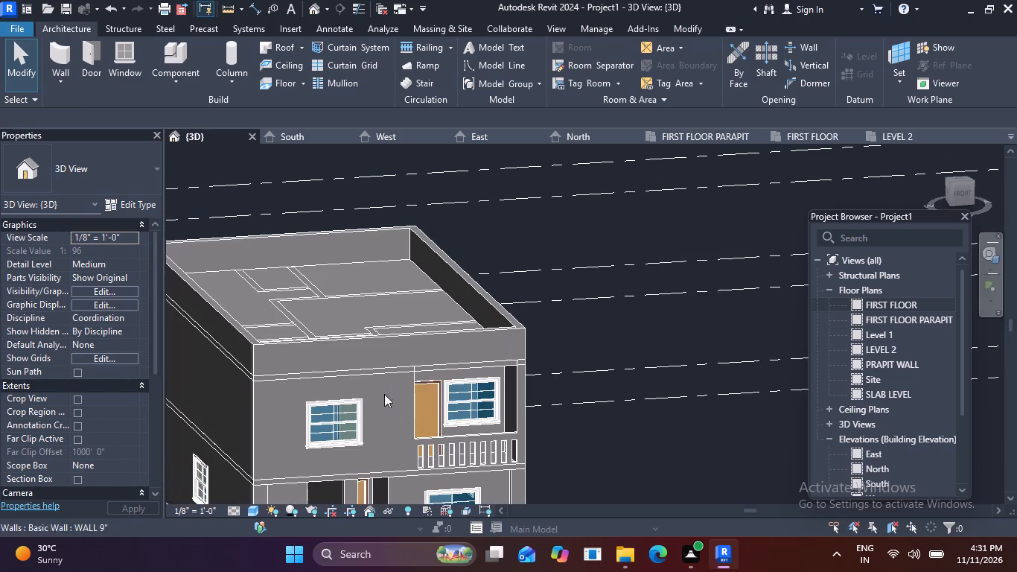
{"action": "scroll", "coordinate": [362, 374], "scroll_direction": "up", "scroll_amount": 1}
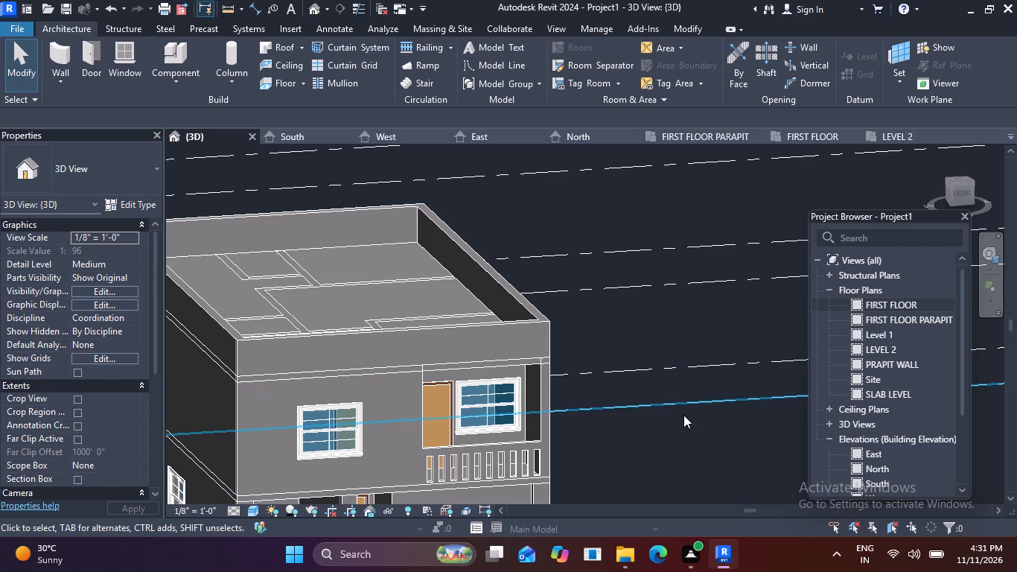
{"action": "scroll", "coordinate": [453, 343], "scroll_direction": "up", "scroll_amount": 5}
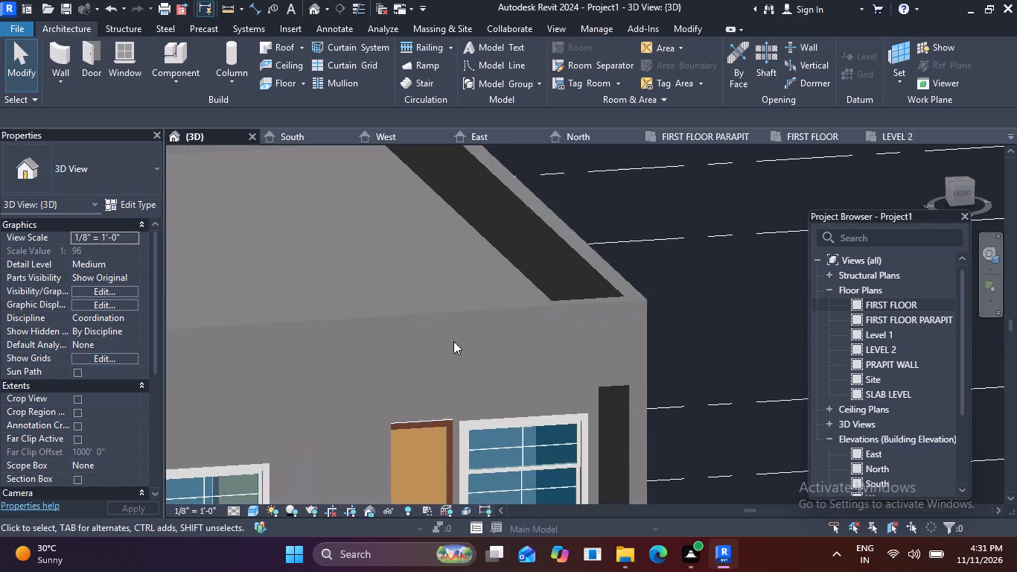
{"action": "scroll", "coordinate": [453, 341], "scroll_direction": "down", "scroll_amount": 1}
{"action": "middle_click_drag", "start_coordinate": [535, 366], "coordinate": [739, 375]}
{"action": "scroll", "coordinate": [739, 376], "scroll_direction": "down", "scroll_amount": 2}
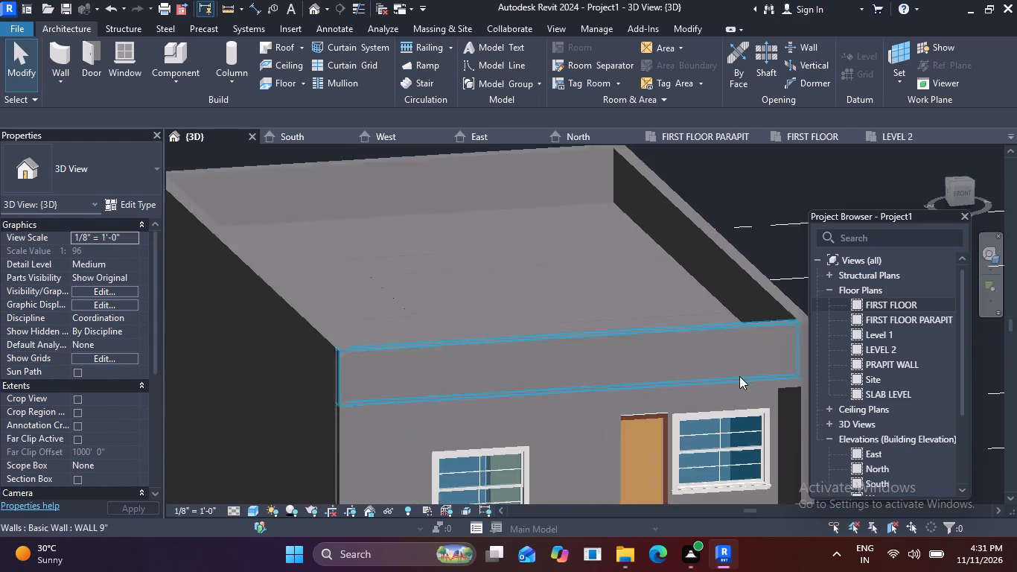
{"action": "middle_click_drag", "start_coordinate": [670, 471], "coordinate": [661, 515]}
{"action": "scroll", "coordinate": [429, 388], "scroll_direction": "up", "scroll_amount": 3}
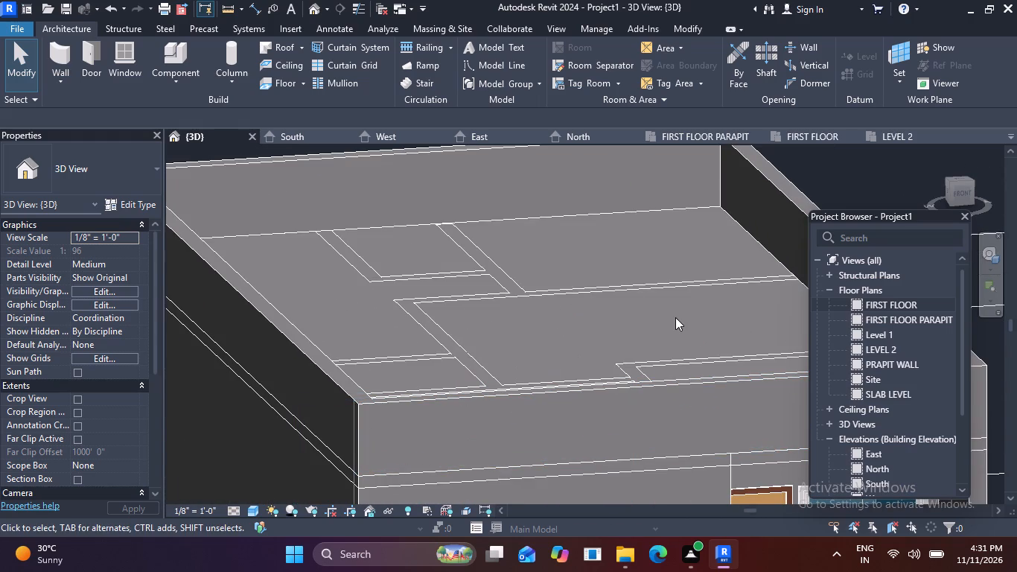
{"action": "scroll", "coordinate": [441, 400], "scroll_direction": "down", "scroll_amount": 3}
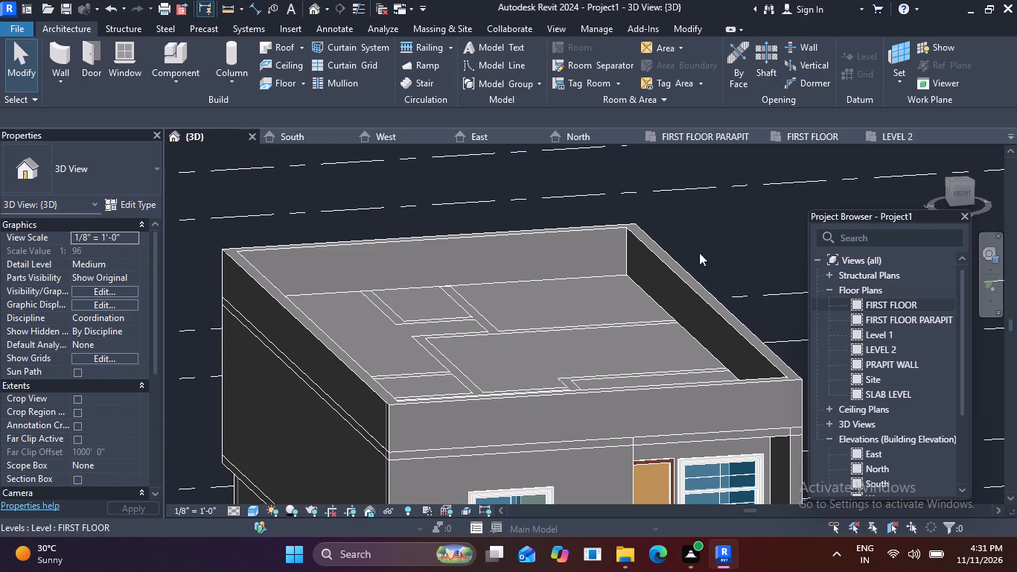
Examine the roof outline and south-west parapet corner in the FIRST FLOOR PARAPIT, PRAPIT WALL and FIRST FLOOR plans.
{"action": "double_click", "coordinate": [869, 317]}
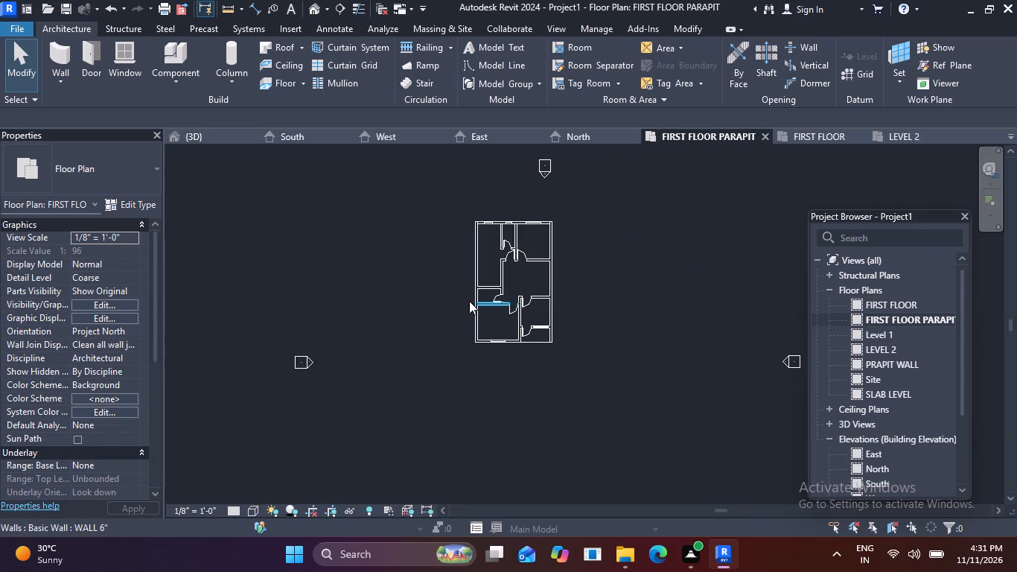
{"action": "double_click", "coordinate": [861, 363]}
{"action": "scroll", "coordinate": [530, 342], "scroll_direction": "down", "scroll_amount": 3}
{"action": "middle_click_drag", "start_coordinate": [538, 343], "coordinate": [561, 309]}
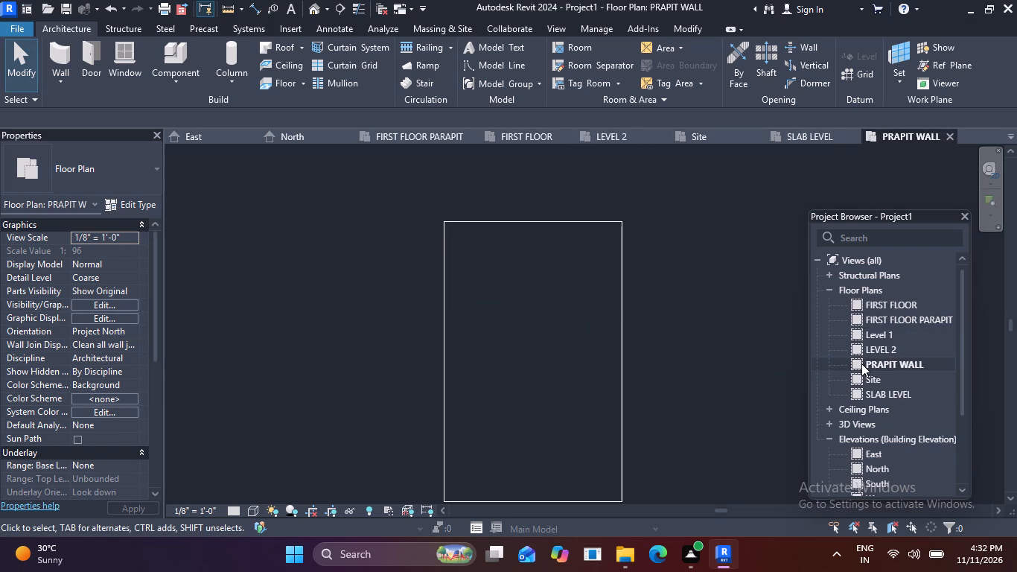
{"action": "middle_click_drag", "start_coordinate": [566, 447], "coordinate": [631, 346]}
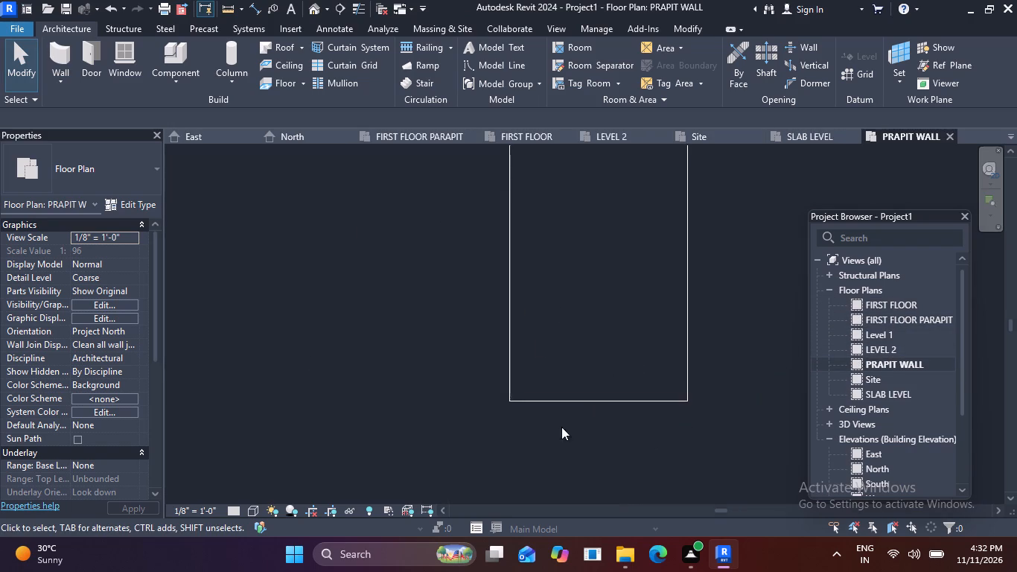
{"action": "scroll", "coordinate": [535, 429], "scroll_direction": "up", "scroll_amount": 5}
{"action": "scroll", "coordinate": [487, 378], "scroll_direction": "up", "scroll_amount": 4}
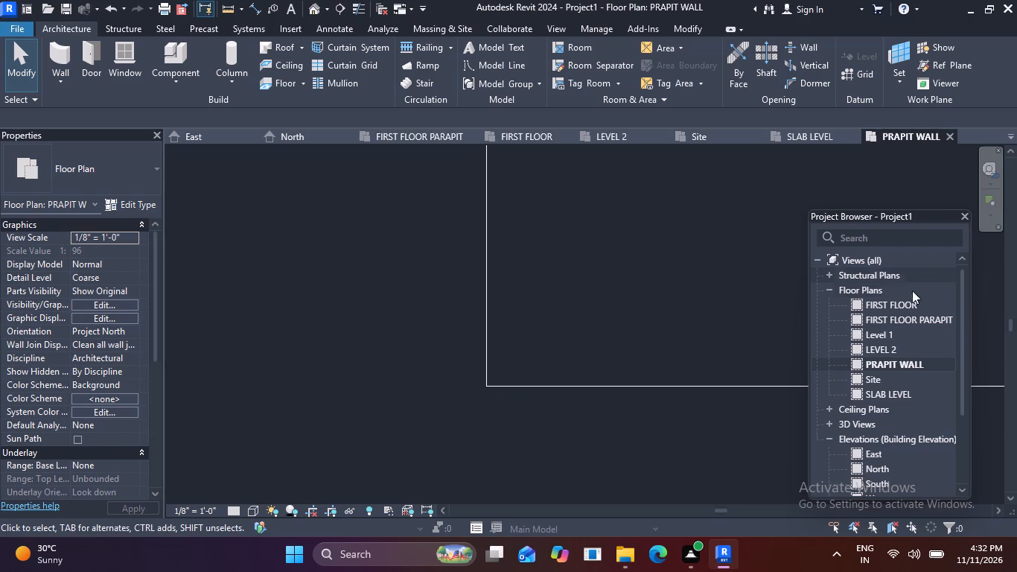
{"action": "double_click", "coordinate": [857, 303]}
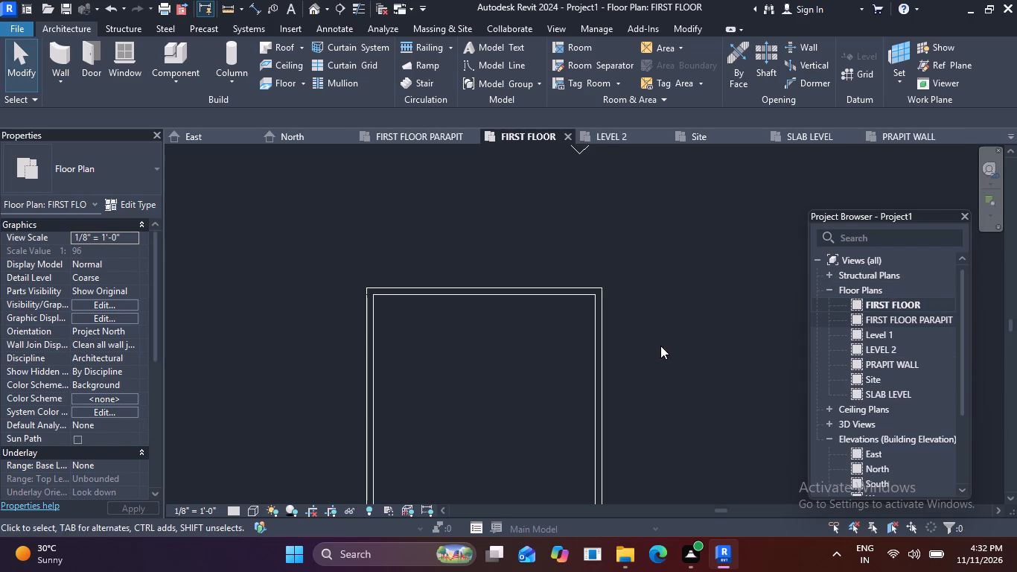
{"action": "scroll", "coordinate": [660, 346], "scroll_direction": "down", "scroll_amount": 4}
{"action": "middle_click_drag", "start_coordinate": [608, 401], "coordinate": [639, 267]}
{"action": "scroll", "coordinate": [607, 401], "scroll_direction": "down", "scroll_amount": 1}
{"action": "scroll", "coordinate": [530, 381], "scroll_direction": "up", "scroll_amount": 6}
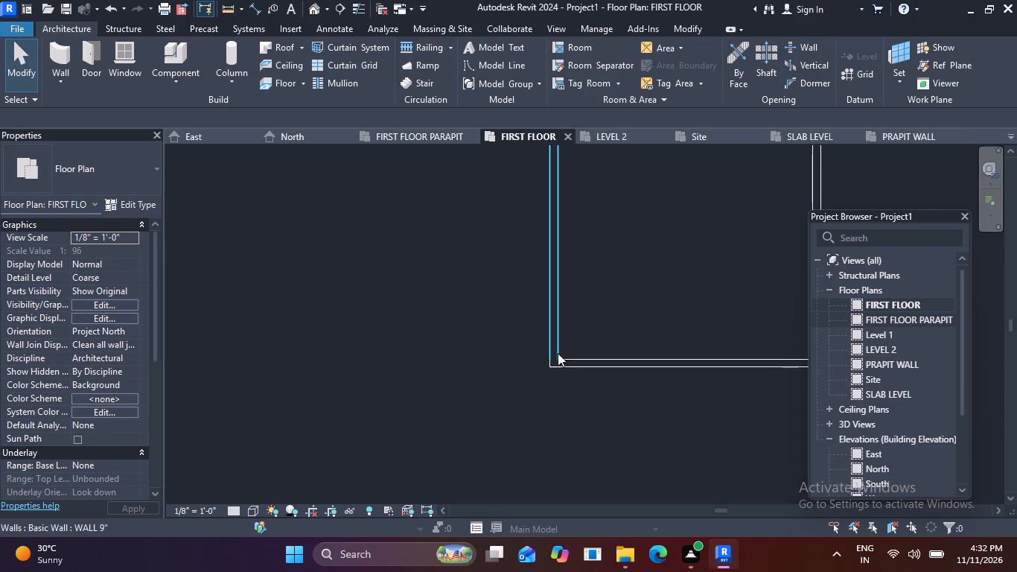
{"action": "scroll", "coordinate": [562, 355], "scroll_direction": "up", "scroll_amount": 5}
{"action": "middle_click_drag", "start_coordinate": [600, 364], "coordinate": [449, 378]}
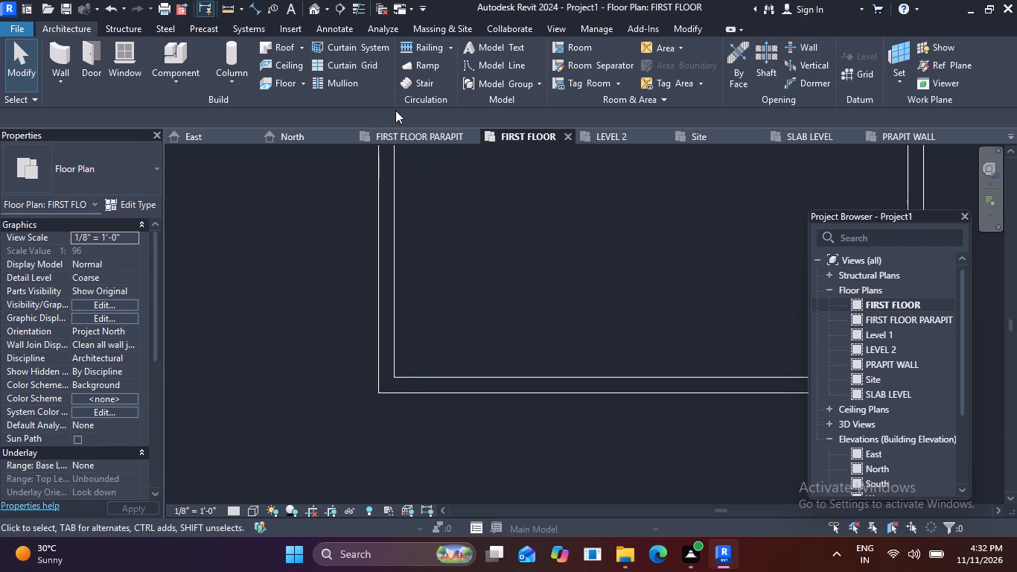
In the 3D view, start an in-place model at the front parapet using the Generic Models category and the default name.
{"action": "left_click", "coordinate": [307, 12]}
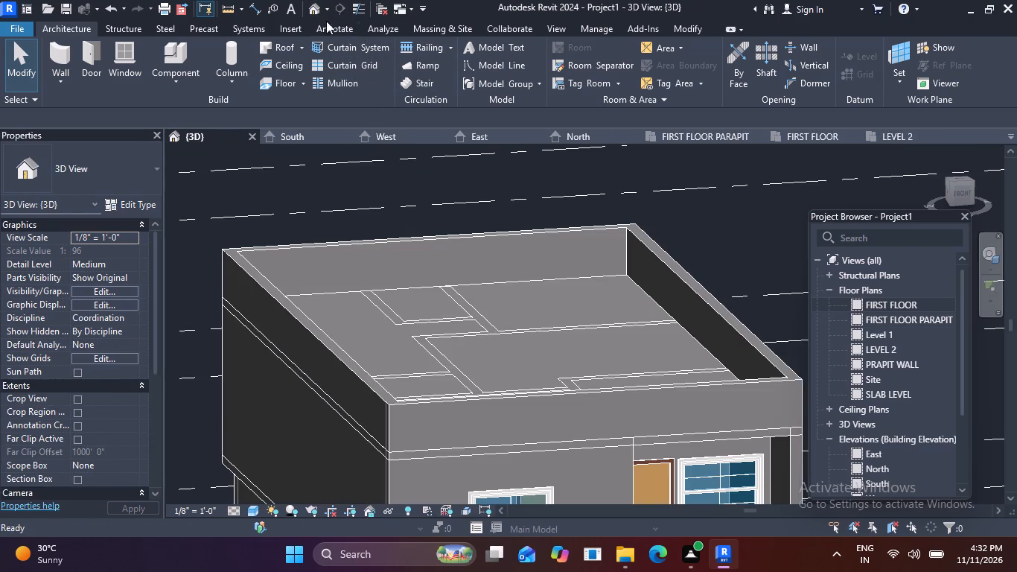
{"action": "scroll", "coordinate": [408, 413], "scroll_direction": "up", "scroll_amount": 4}
{"action": "middle_click_drag", "start_coordinate": [500, 279], "coordinate": [500, 279], "text": "shift"}
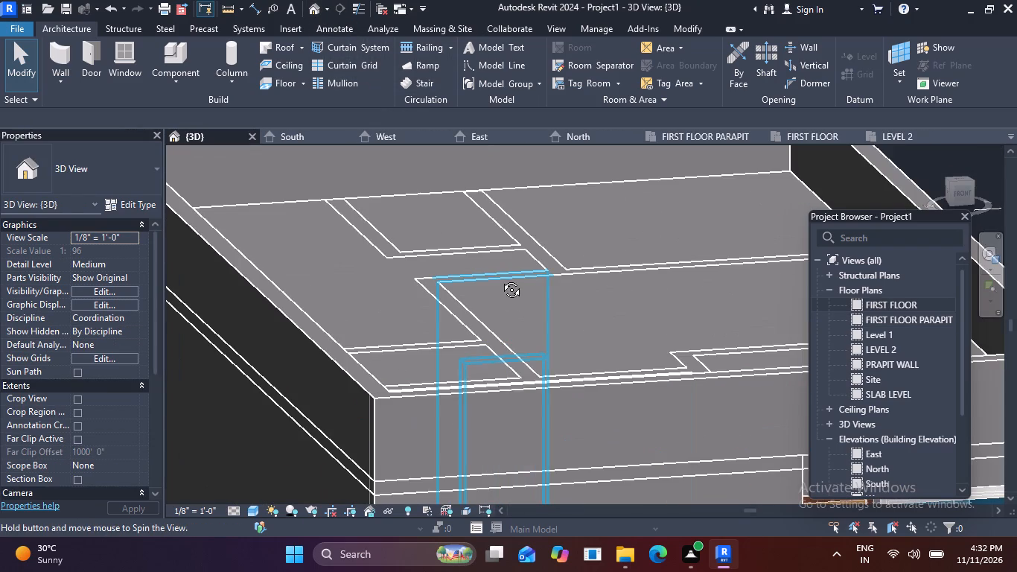
{"action": "middle_click_drag", "start_coordinate": [500, 279], "coordinate": [482, 349], "text": "shift"}
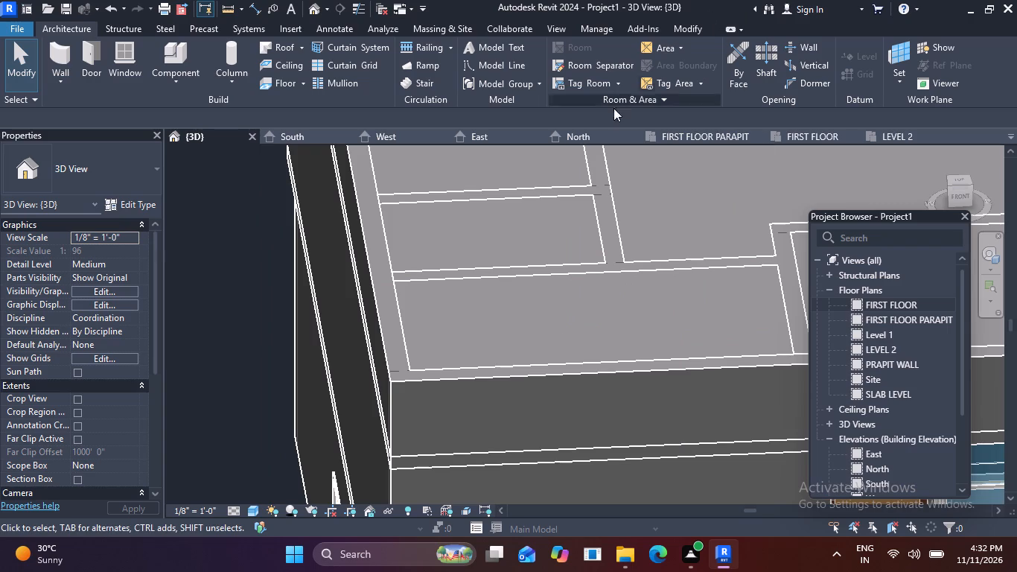
{"action": "middle_click_drag", "start_coordinate": [388, 394], "coordinate": [367, 322]}
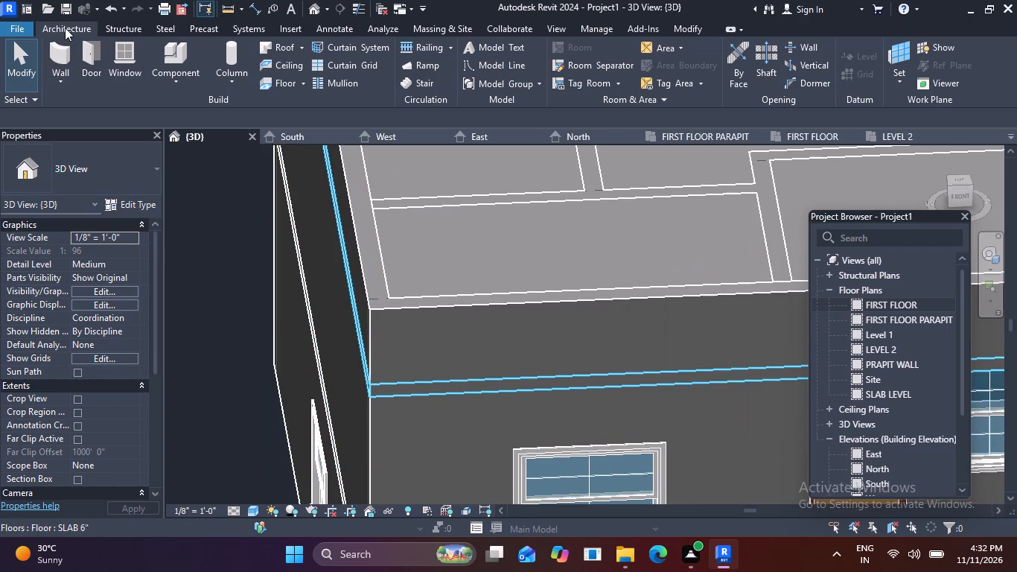
{"action": "left_click", "coordinate": [189, 83]}
{"action": "left_click", "coordinate": [185, 142]}
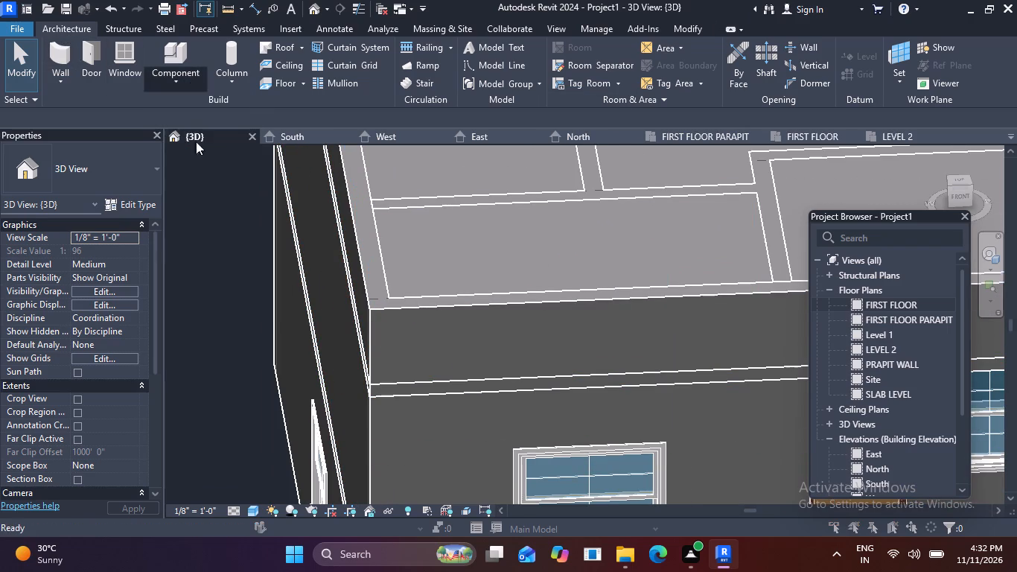
{"action": "scroll", "coordinate": [465, 224], "scroll_direction": "down", "scroll_amount": 5}
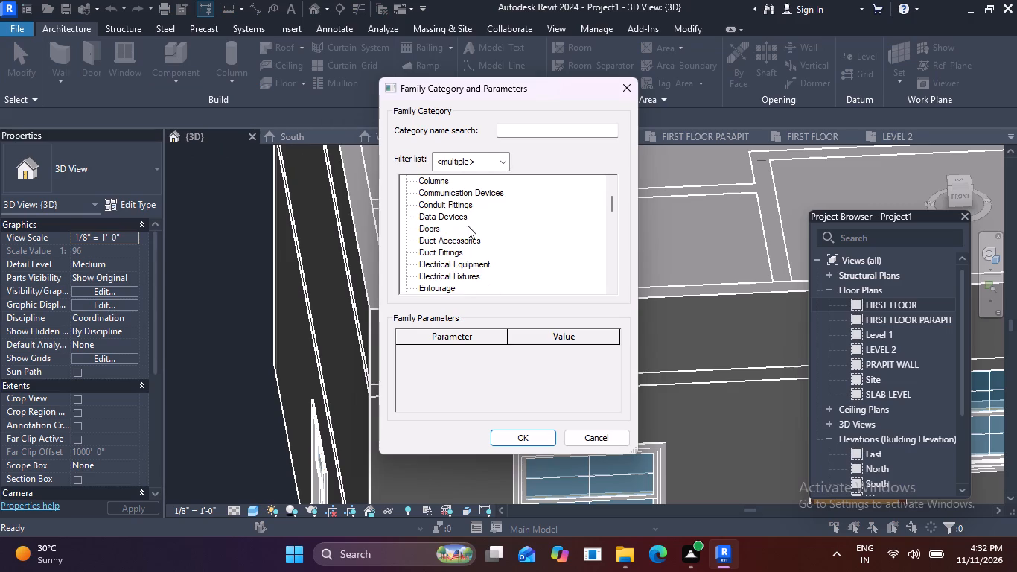
{"action": "scroll", "coordinate": [468, 226], "scroll_direction": "down", "scroll_amount": 11}
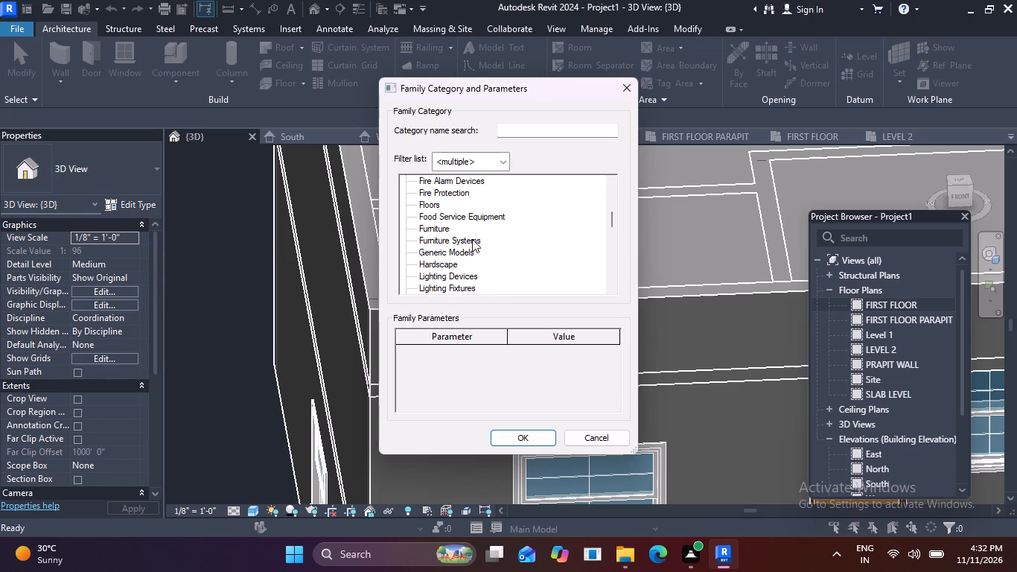
{"action": "left_click", "coordinate": [467, 238]}
{"action": "left_click", "coordinate": [532, 440]}
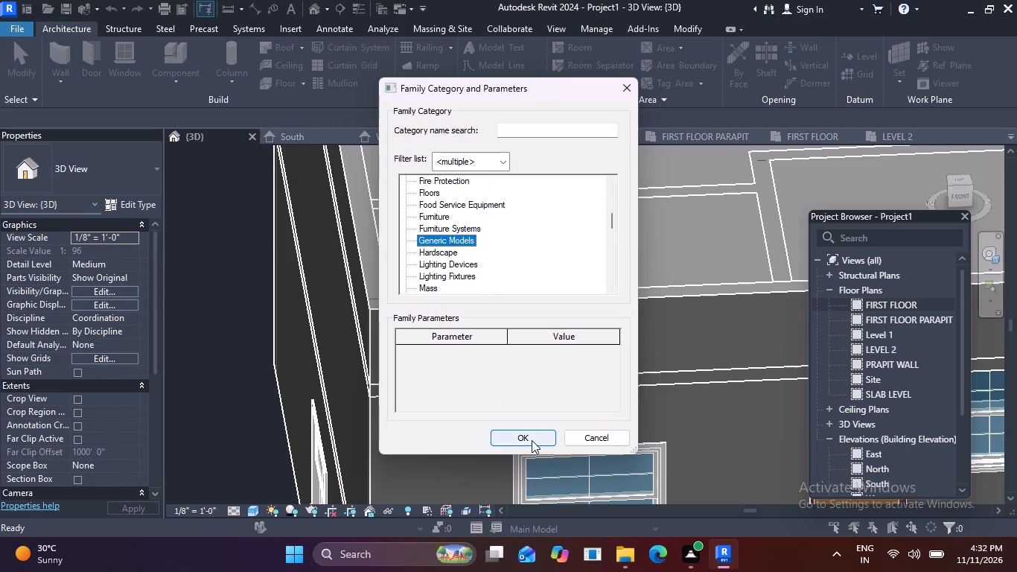
{"action": "left_click", "coordinate": [512, 298]}
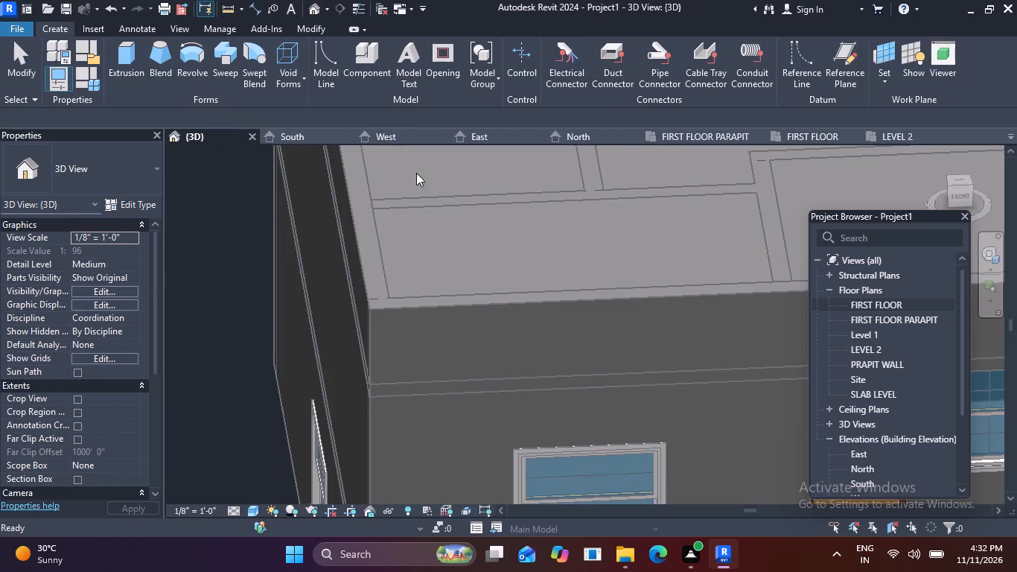
Begin a solid Extrusion and pick the top face of the front 9" parapet wall as its work plane.
{"action": "left_click", "coordinate": [302, 81]}
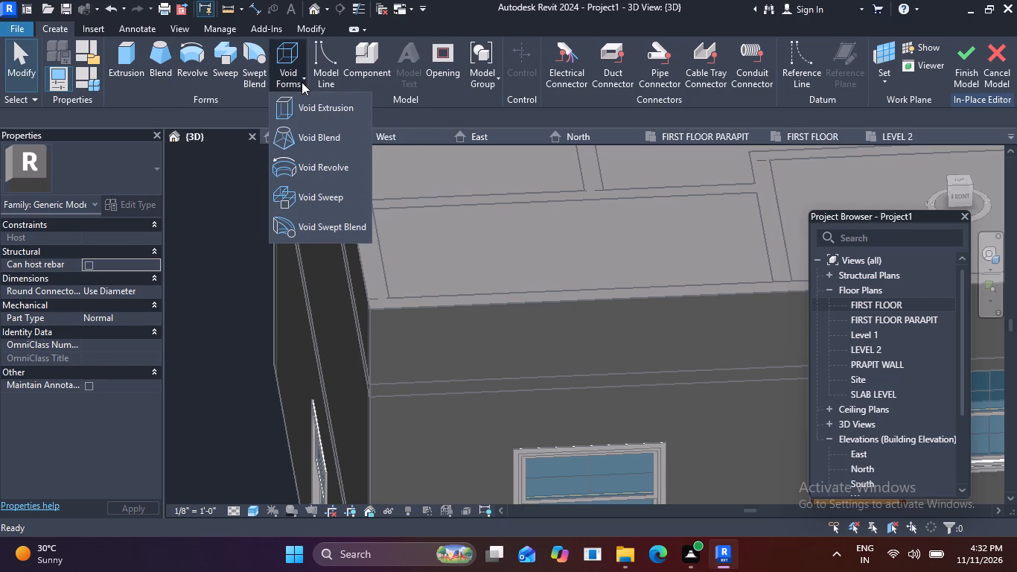
{"action": "left_click", "coordinate": [302, 82]}
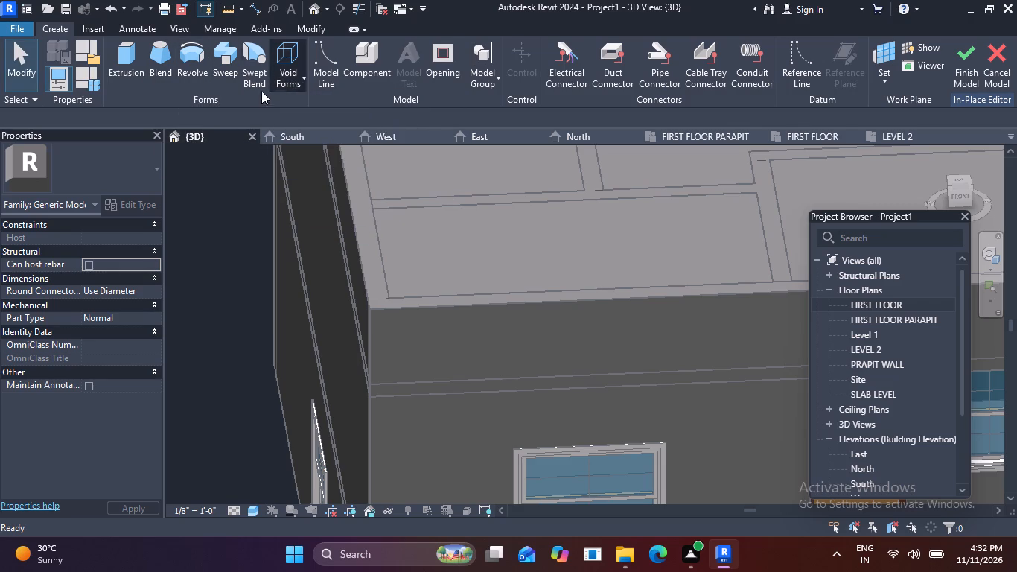
{"action": "left_click", "coordinate": [136, 54]}
{"action": "scroll", "coordinate": [385, 315], "scroll_direction": "up", "scroll_amount": 4}
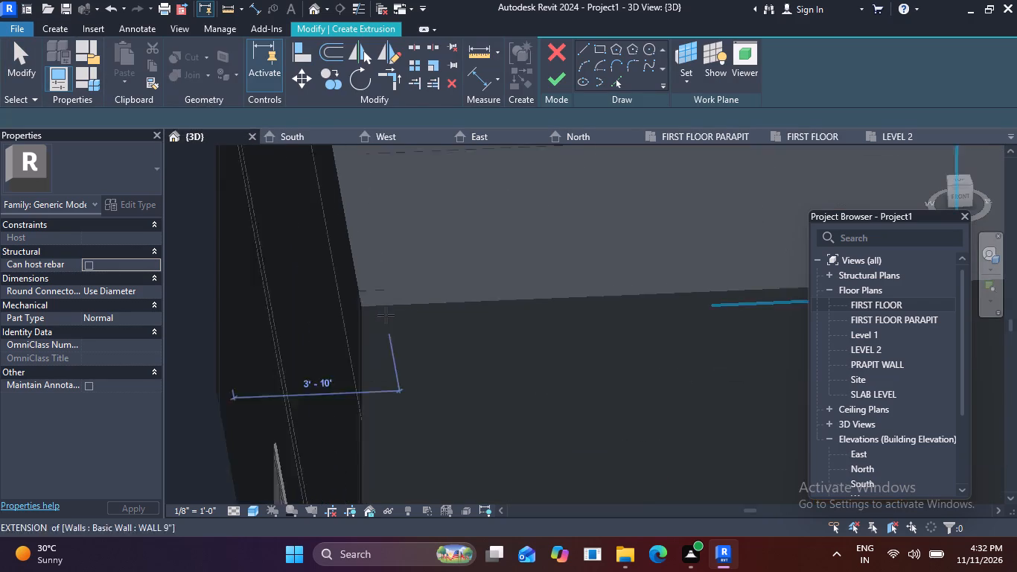
{"action": "left_click", "coordinate": [682, 81]}
{"action": "left_click", "coordinate": [690, 139]}
{"action": "scroll", "coordinate": [624, 223], "scroll_direction": "down", "scroll_amount": 3}
{"action": "middle_click_drag", "start_coordinate": [588, 263], "coordinate": [488, 264]}
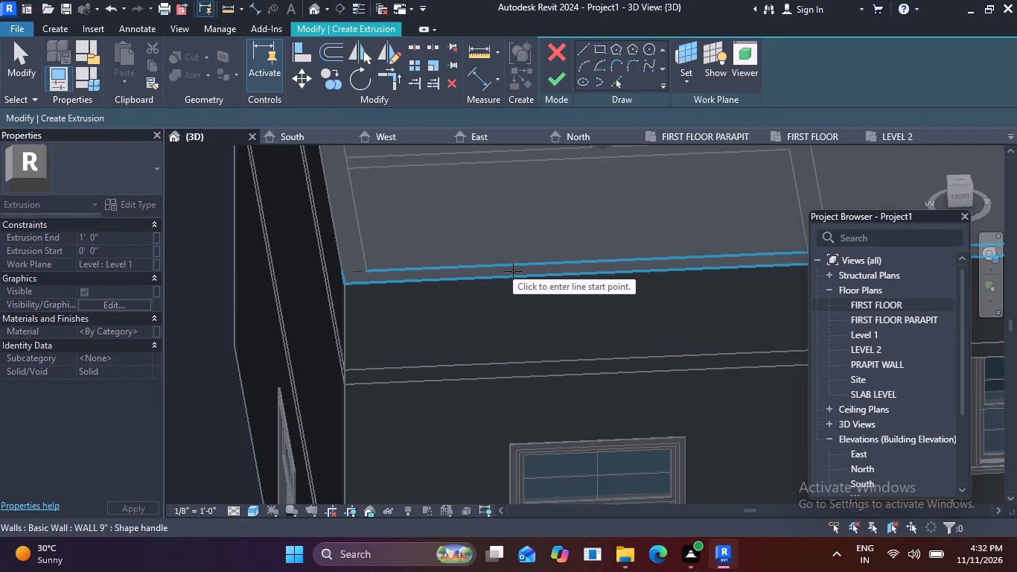
{"action": "left_click", "coordinate": [513, 271]}
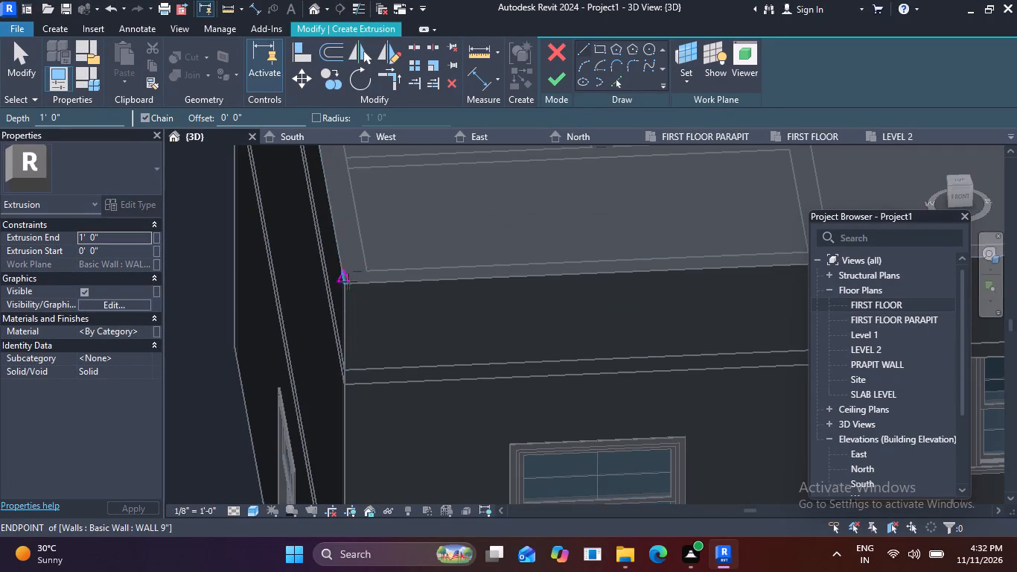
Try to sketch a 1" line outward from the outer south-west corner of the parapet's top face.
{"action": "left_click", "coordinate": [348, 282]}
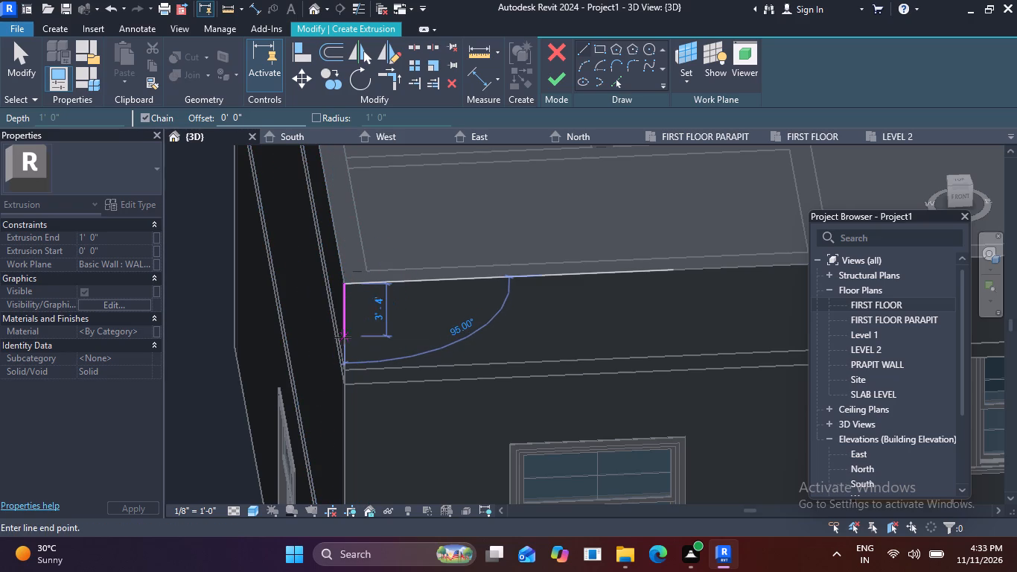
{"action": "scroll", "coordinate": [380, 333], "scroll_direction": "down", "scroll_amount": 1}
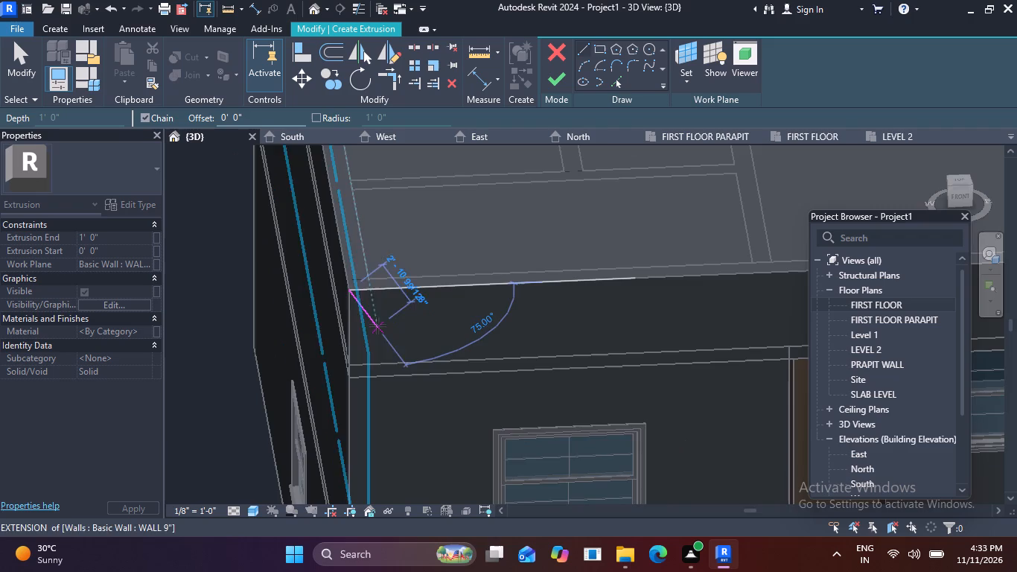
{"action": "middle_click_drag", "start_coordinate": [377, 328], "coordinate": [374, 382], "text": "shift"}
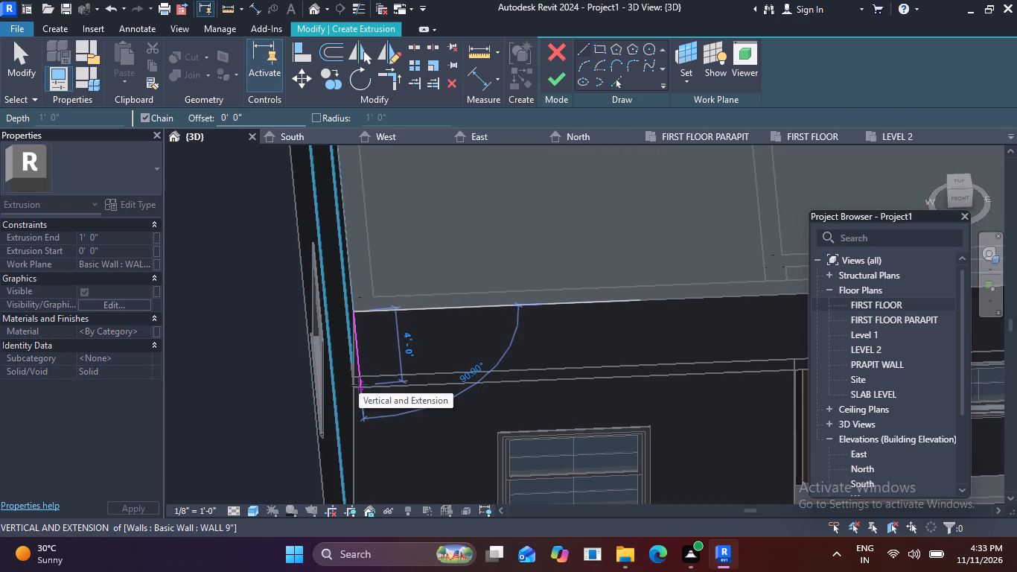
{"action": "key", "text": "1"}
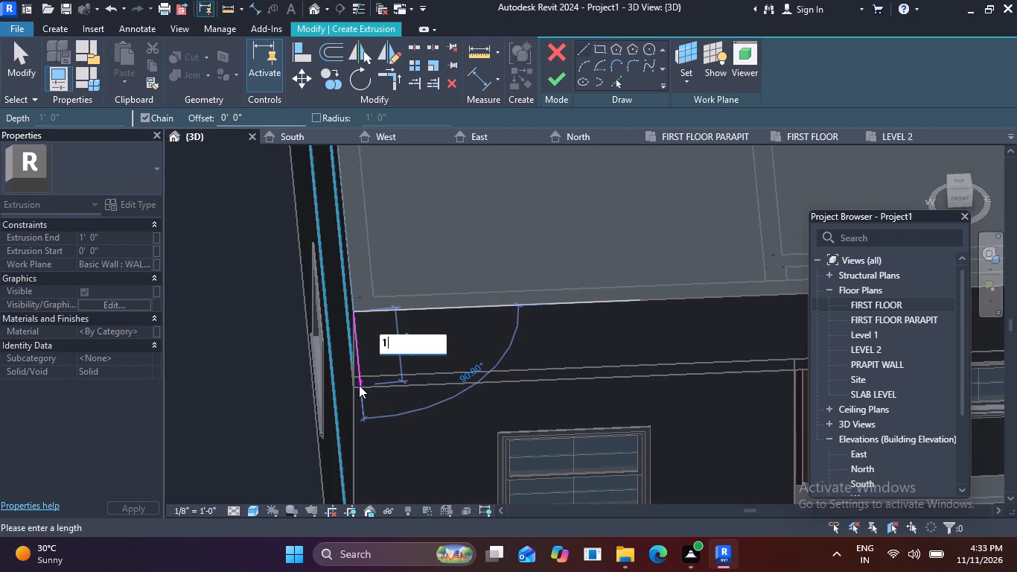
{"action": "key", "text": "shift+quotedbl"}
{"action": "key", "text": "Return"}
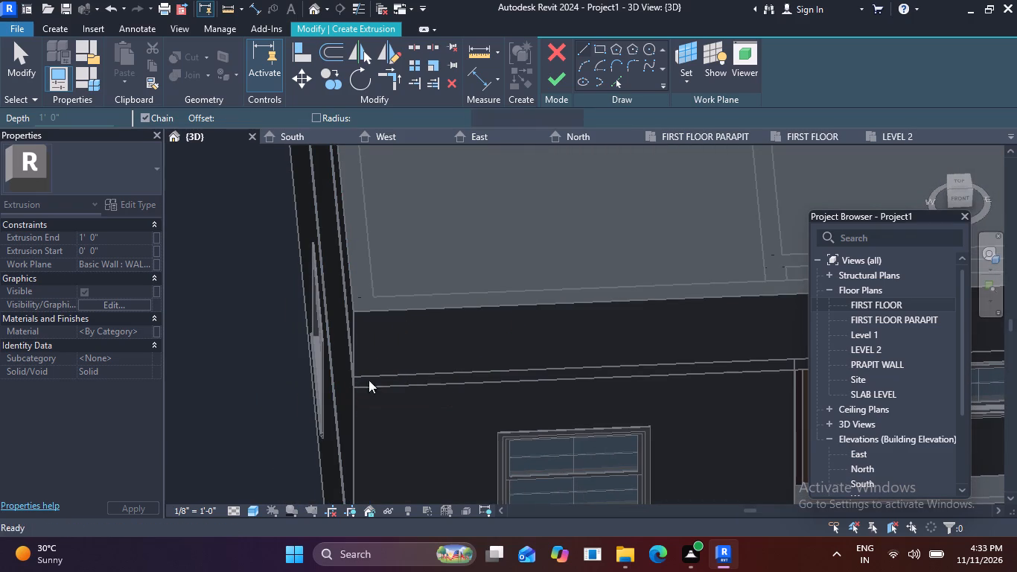
Sketch a 1" line outward from the parapet top's outer south-west corner, perpendicular to the front edge.
{"action": "scroll", "coordinate": [348, 307], "scroll_direction": "down", "scroll_amount": 4}
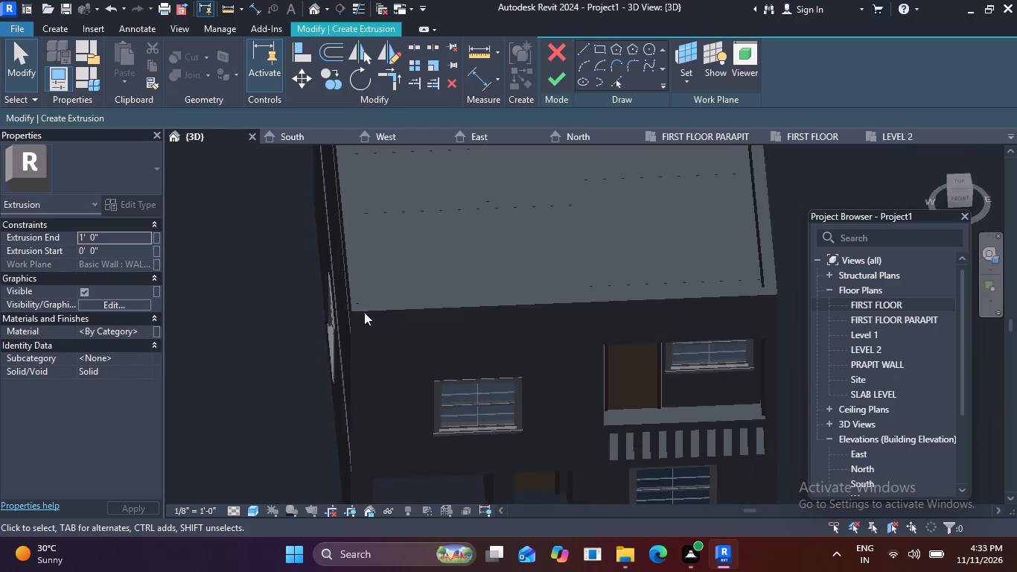
{"action": "scroll", "coordinate": [349, 303], "scroll_direction": "up", "scroll_amount": 16}
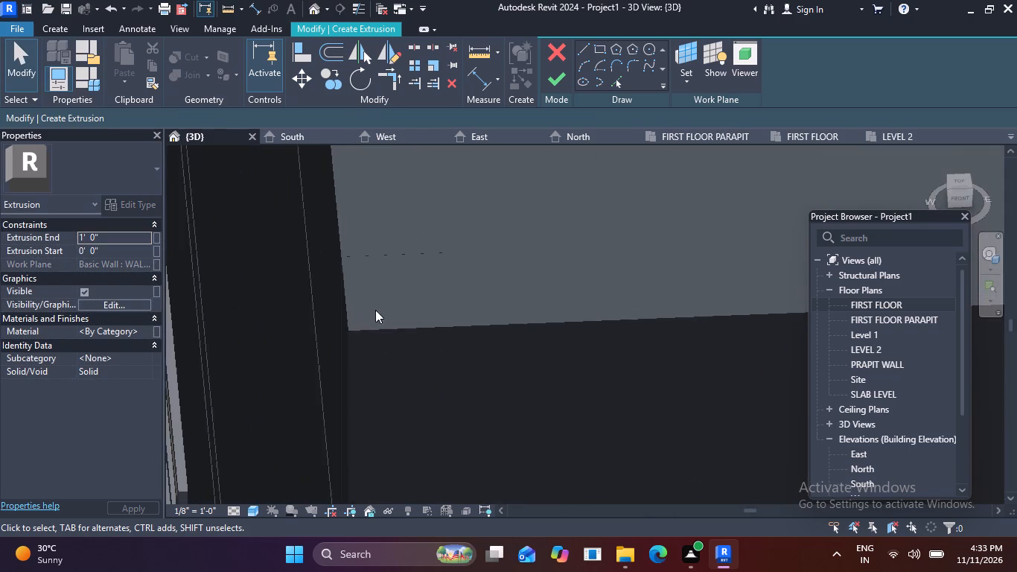
{"action": "left_click", "coordinate": [584, 51]}
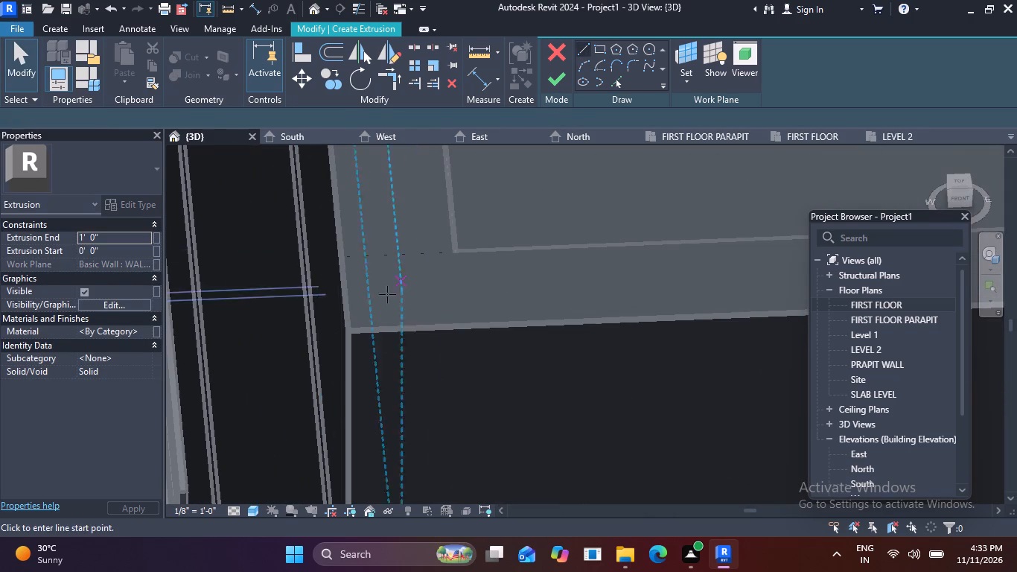
{"action": "left_click", "coordinate": [347, 330]}
{"action": "scroll", "coordinate": [362, 438], "scroll_direction": "down", "scroll_amount": 1}
{"action": "middle_click_drag", "start_coordinate": [359, 441], "coordinate": [353, 323]}
{"action": "scroll", "coordinate": [357, 349], "scroll_direction": "down", "scroll_amount": 6}
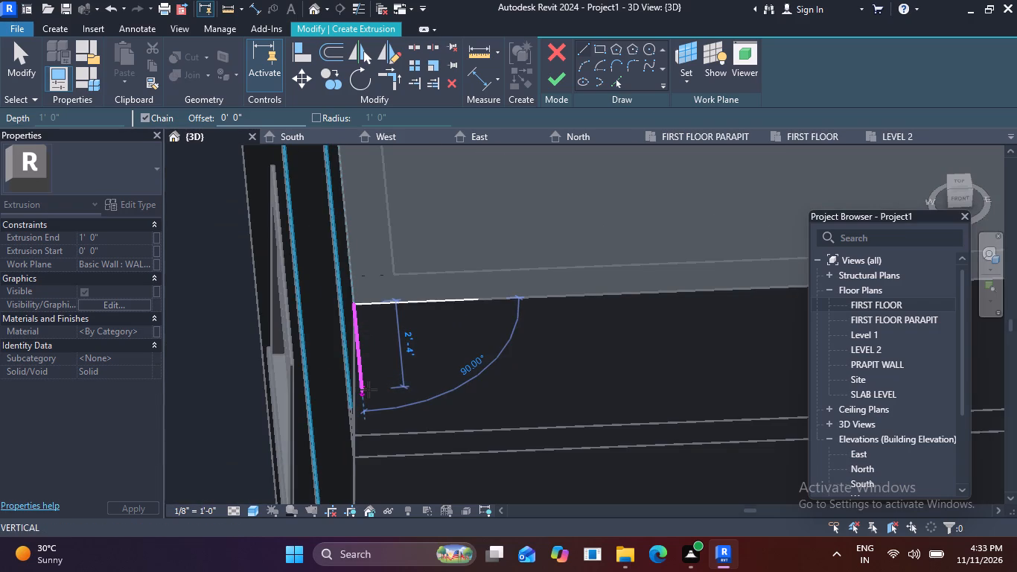
{"action": "key", "text": "1"}
{"action": "key", "text": "shift+quotedbl"}
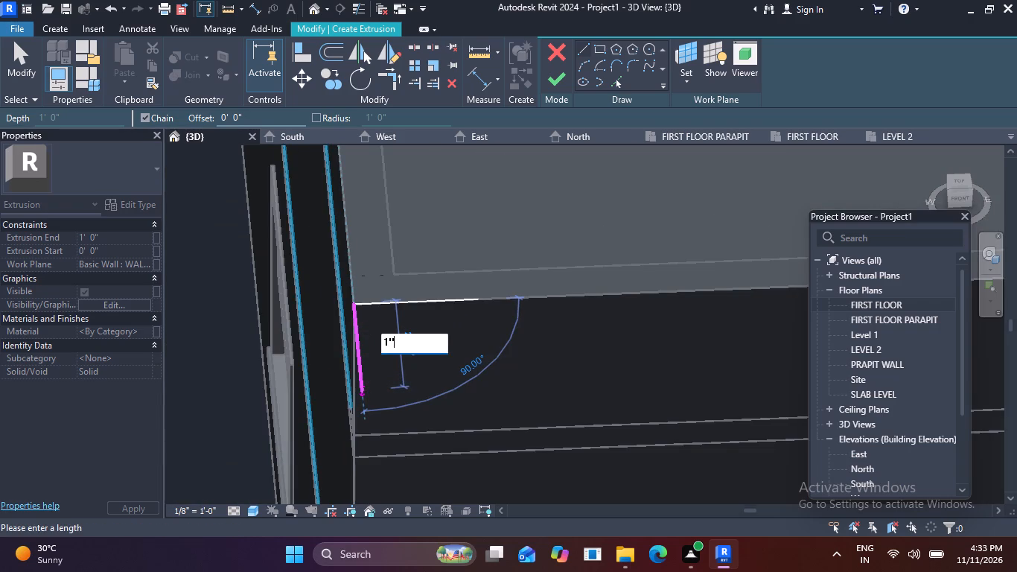
{"action": "key", "text": "Return"}
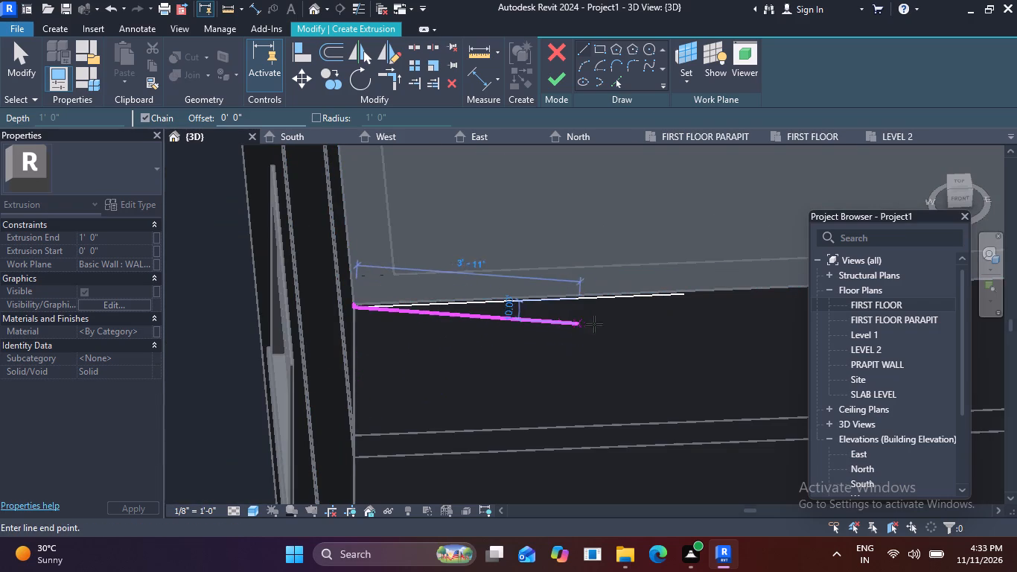
Continue the profile with a line about 16'-0" long running east, parallel to the front parapet edge.
{"action": "middle_click_drag", "start_coordinate": [692, 291], "coordinate": [354, 336]}
{"action": "scroll", "coordinate": [462, 335], "scroll_direction": "down", "scroll_amount": 5}
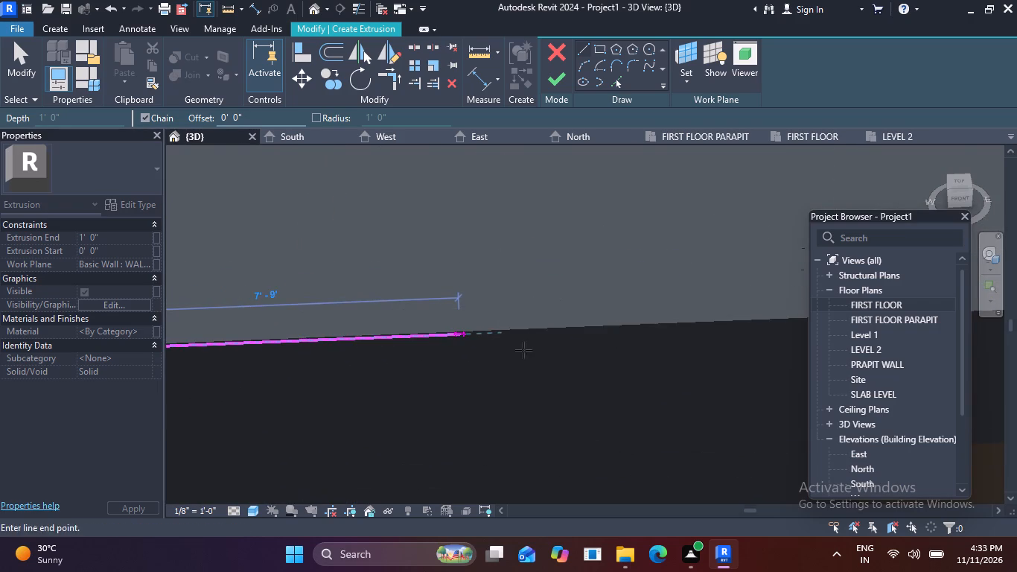
{"action": "scroll", "coordinate": [669, 323], "scroll_direction": "down", "scroll_amount": 6}
{"action": "middle_click_drag", "start_coordinate": [635, 342], "coordinate": [554, 355]}
{"action": "scroll", "coordinate": [587, 335], "scroll_direction": "up", "scroll_amount": 4}
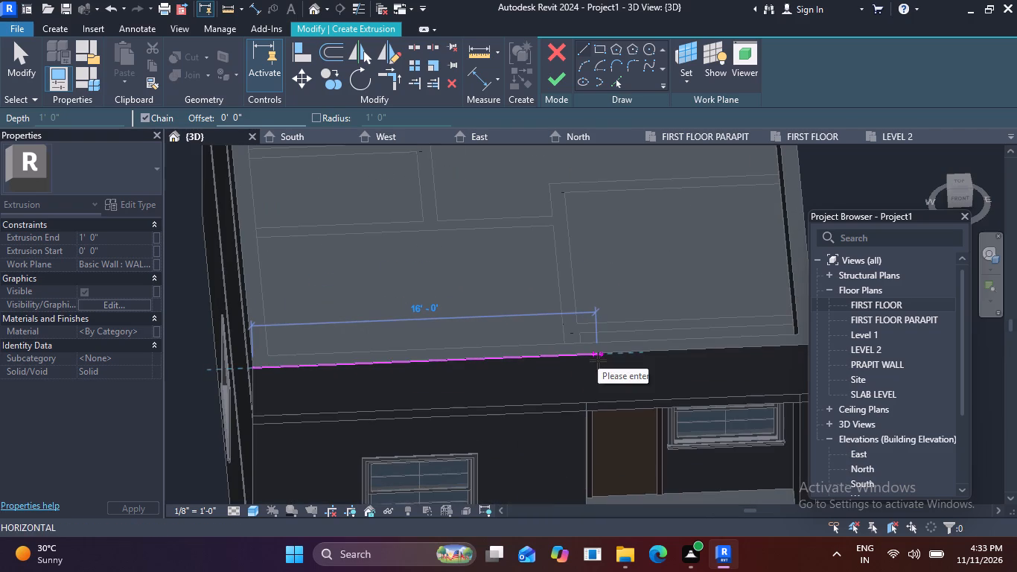
{"action": "left_click", "coordinate": [598, 360]}
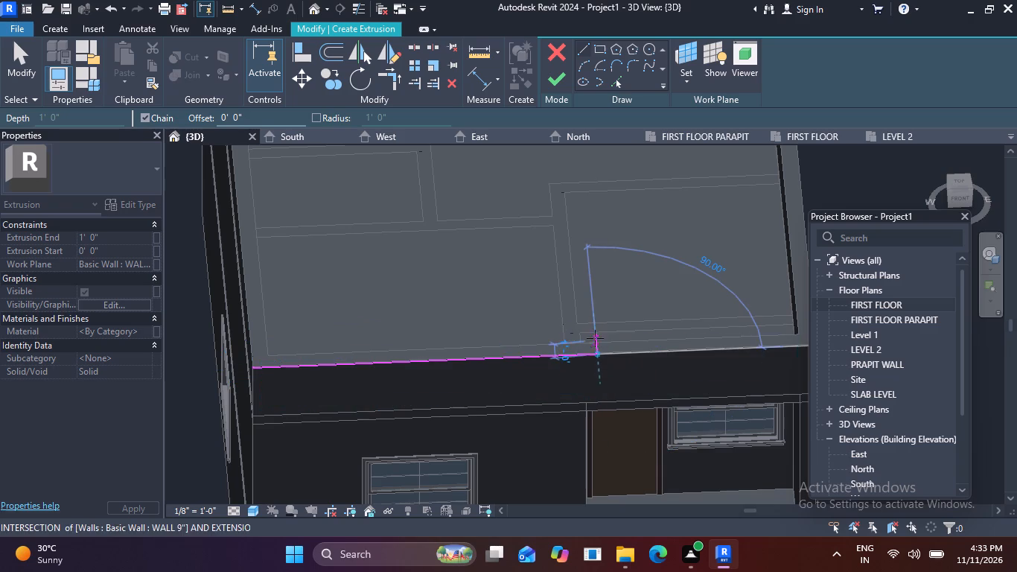
Sketch a 10" line from the east end of the front line inward across the parapet top, perpendicular to the front edge.
{"action": "scroll", "coordinate": [596, 323], "scroll_direction": "up", "scroll_amount": 3}
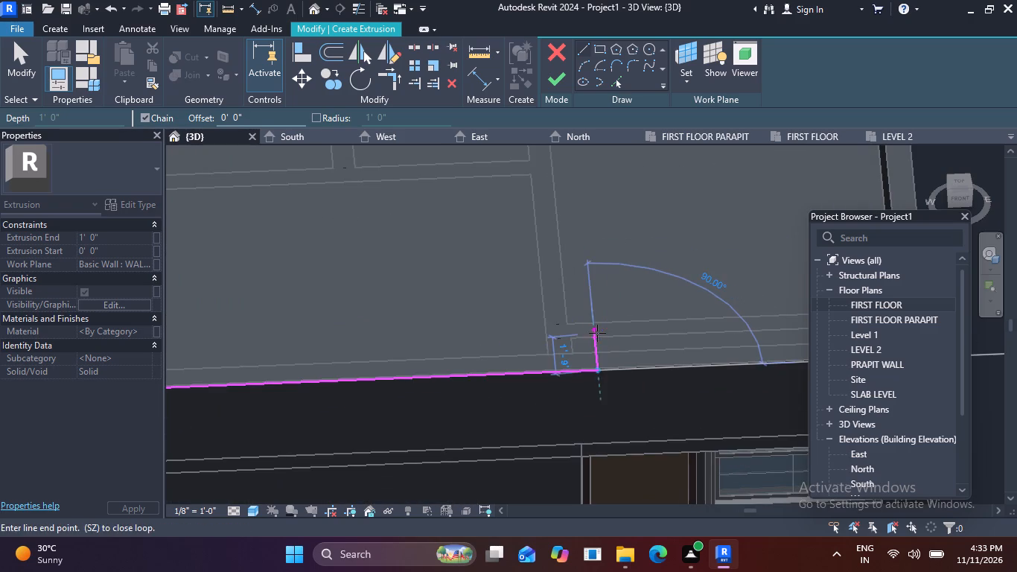
{"action": "scroll", "coordinate": [590, 339], "scroll_direction": "up", "scroll_amount": 4}
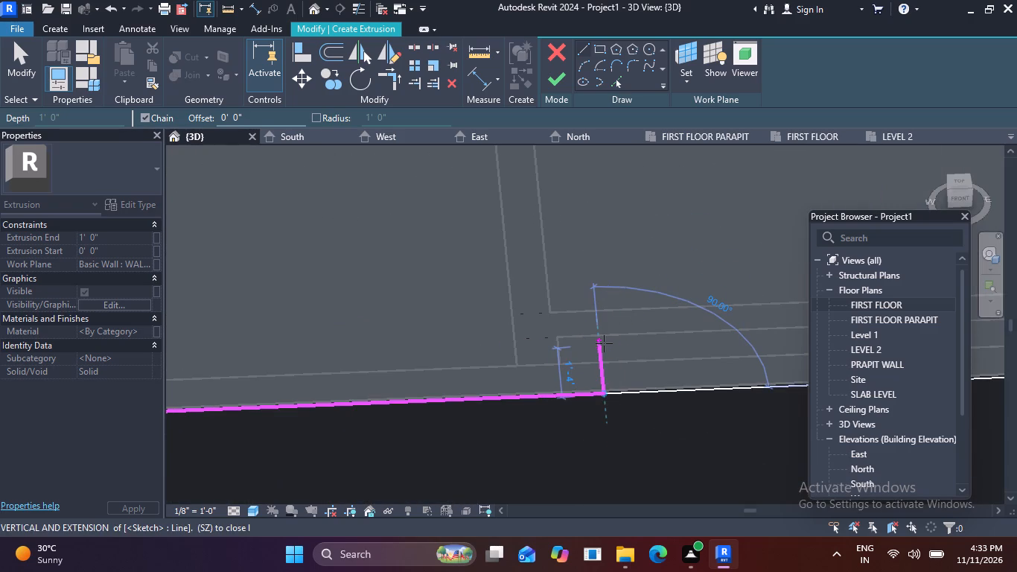
{"action": "key", "text": "1"}
{"action": "key", "text": "0"}
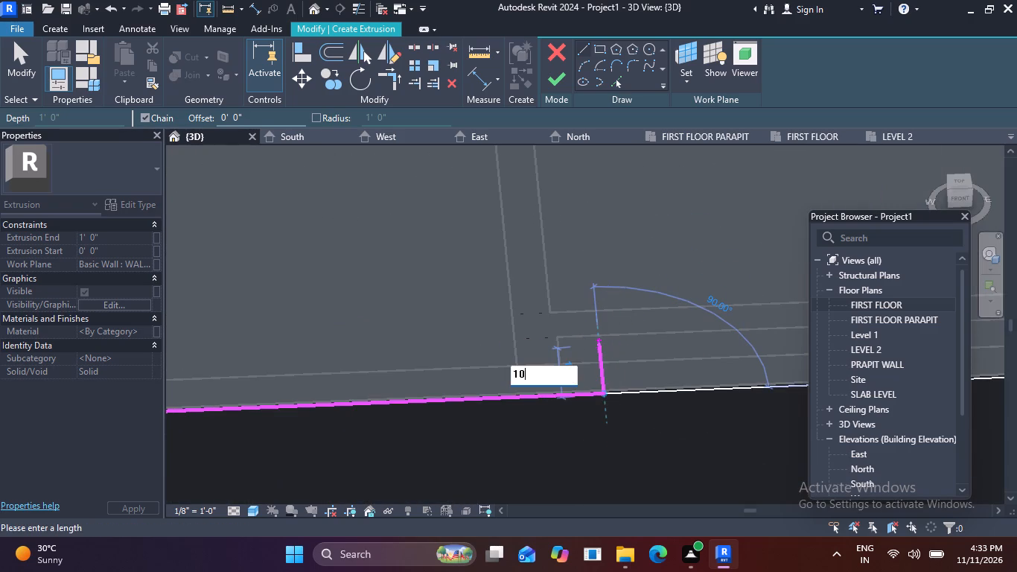
{"action": "key", "text": "shift+quotedbl"}
{"action": "key", "text": "Return"}
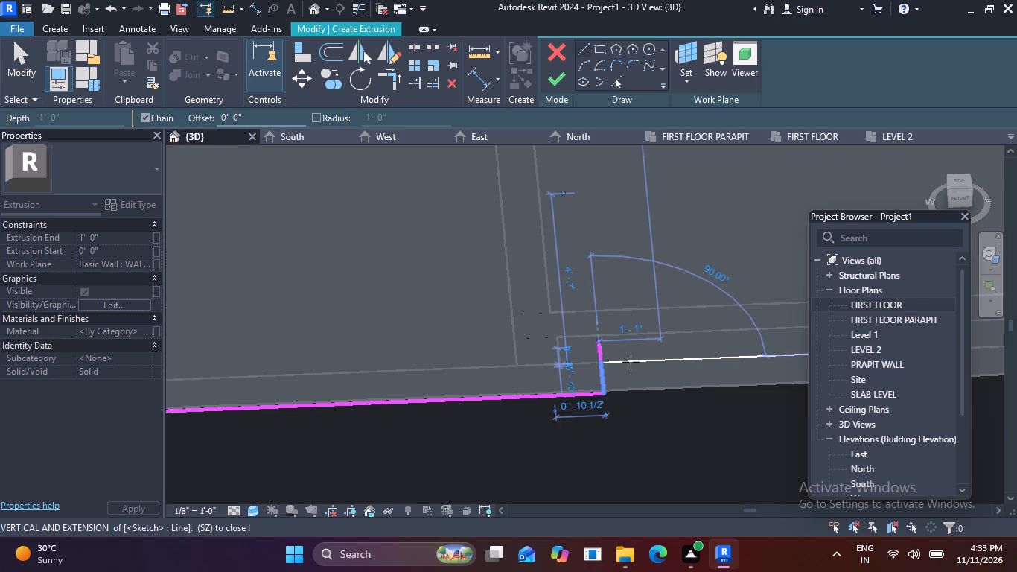
Continue the profile west, parallel to the front edge, to the wall's west edge and extend it 1" beyond that edge.
{"action": "middle_click_drag", "start_coordinate": [385, 337], "coordinate": [573, 324]}
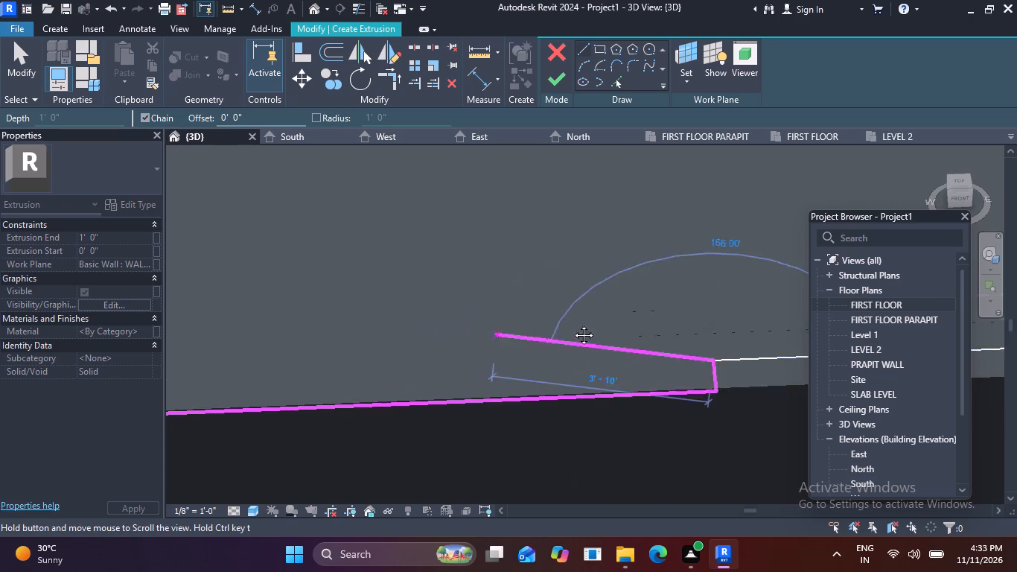
{"action": "middle_click_drag", "start_coordinate": [573, 324], "coordinate": [739, 315]}
{"action": "scroll", "coordinate": [467, 324], "scroll_direction": "down", "scroll_amount": 3}
{"action": "middle_click_drag", "start_coordinate": [426, 349], "coordinate": [566, 320]}
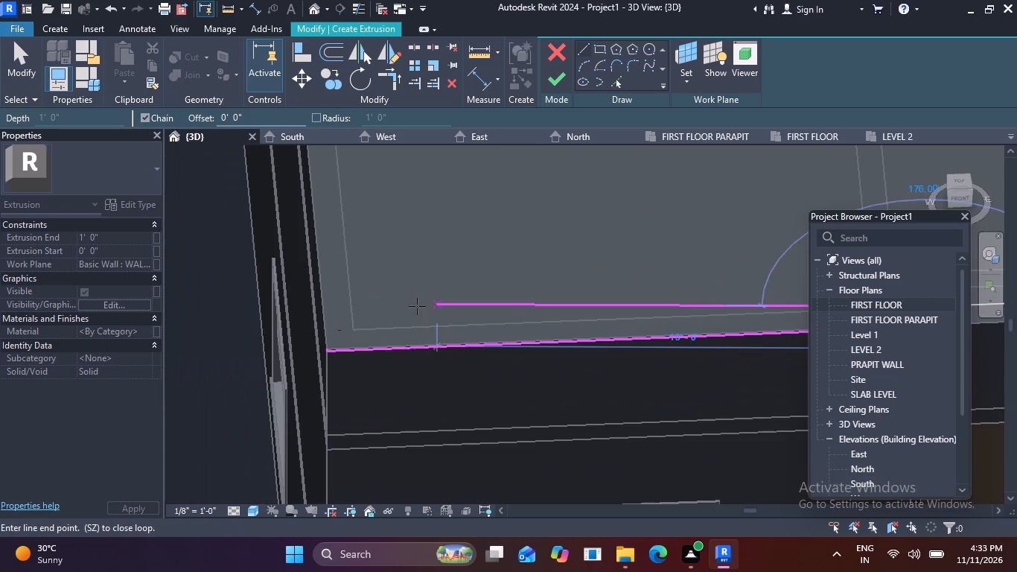
{"action": "scroll", "coordinate": [356, 327], "scroll_direction": "up", "scroll_amount": 4}
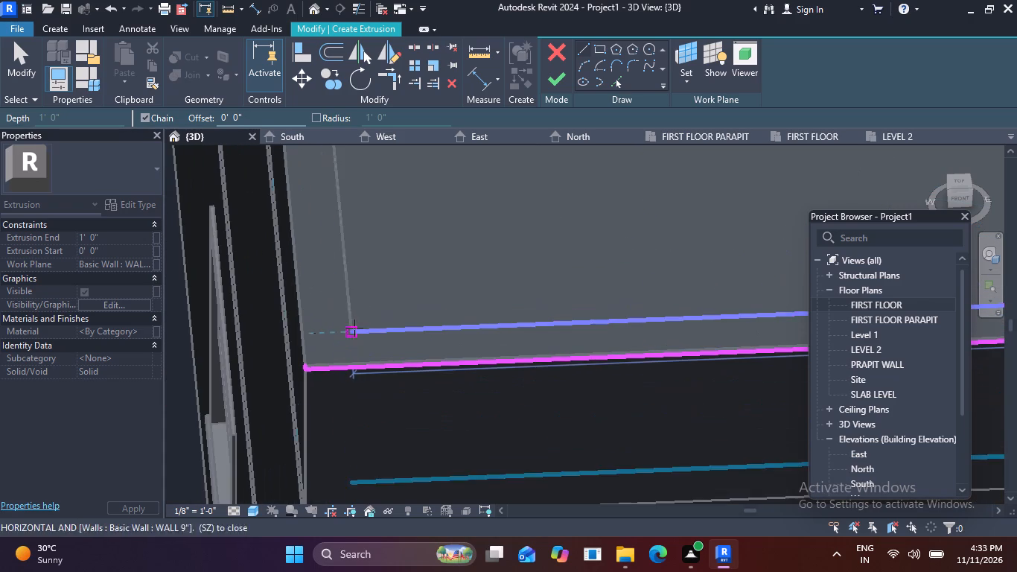
{"action": "left_click", "coordinate": [303, 332]}
{"action": "key", "text": "1"}
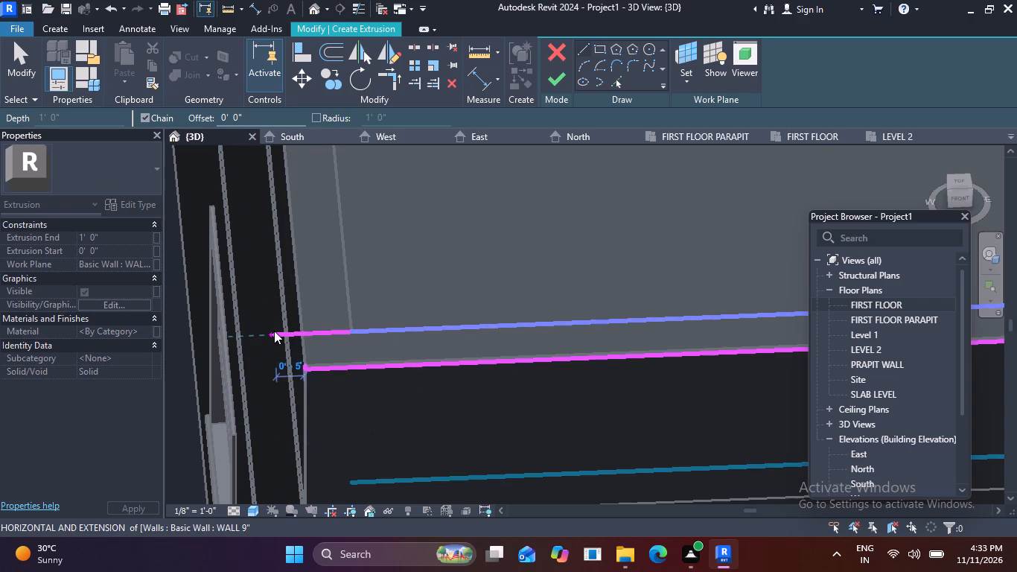
{"action": "key", "text": "shift+quotedbl"}
{"action": "key", "text": "Return"}
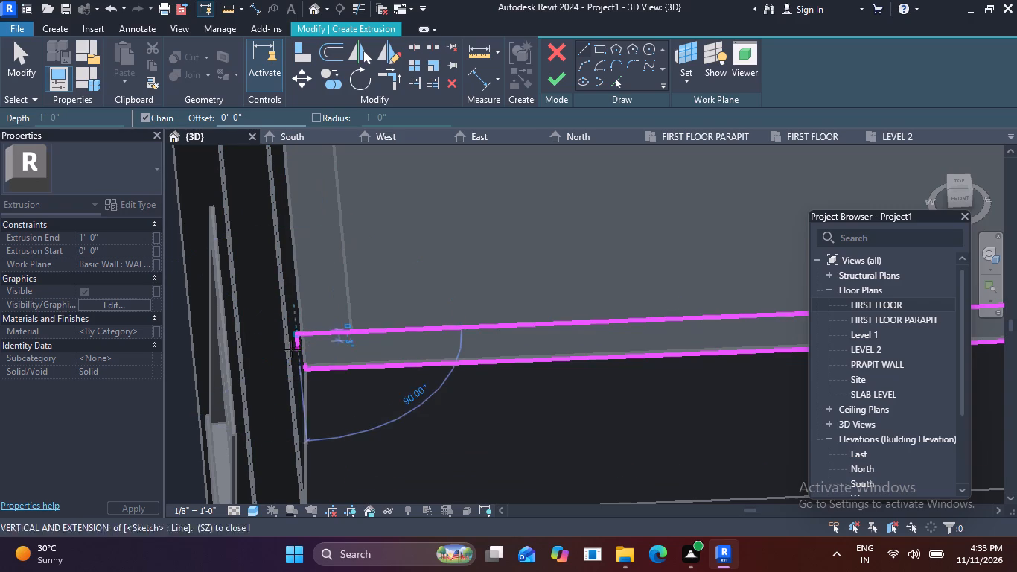
Sketch the profile's west end line toward the front edge and trim it with the long front line into a corner.
{"action": "scroll", "coordinate": [299, 375], "scroll_direction": "up", "scroll_amount": 8}
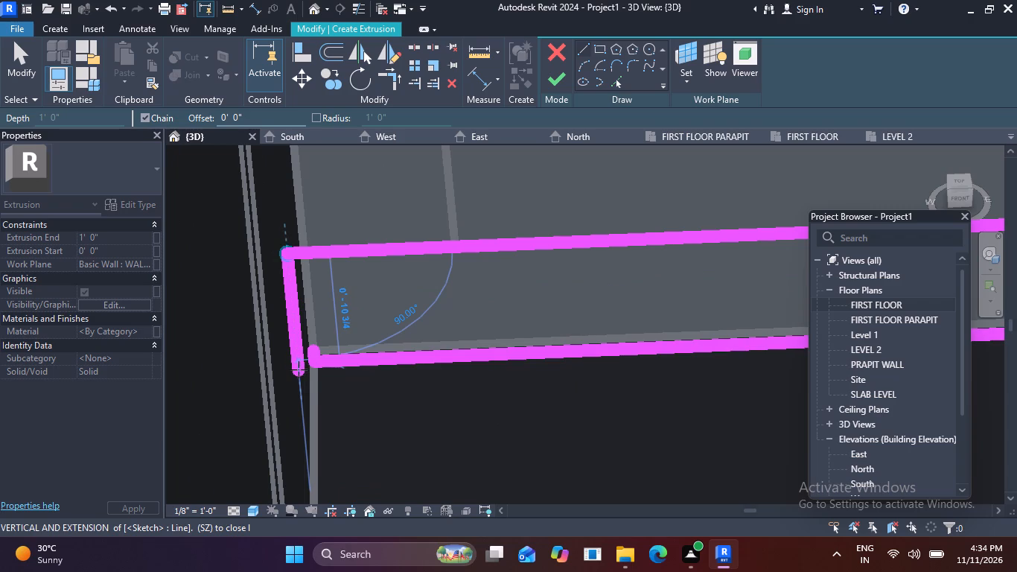
{"action": "left_click", "coordinate": [293, 361]}
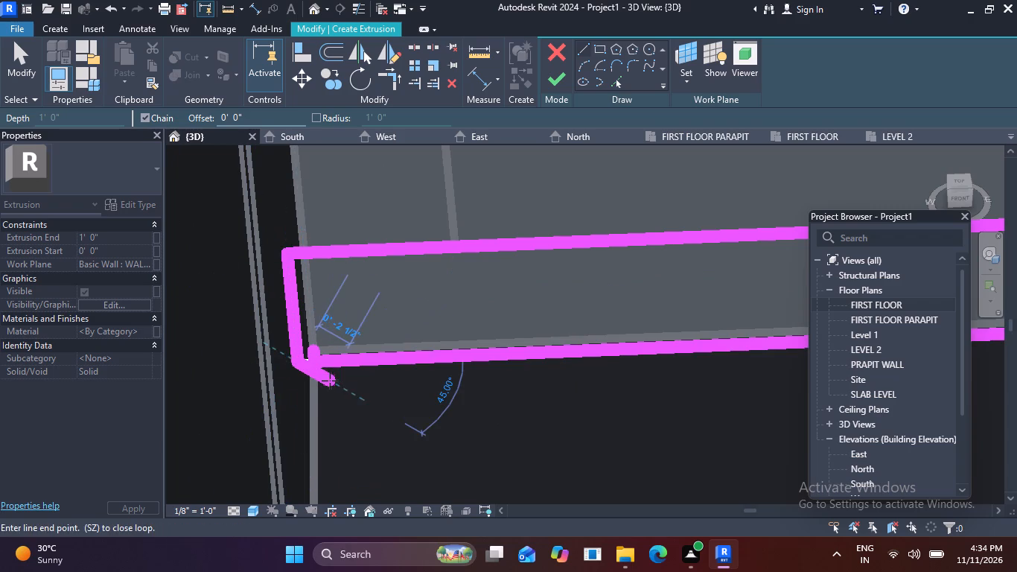
{"action": "key", "text": "Escape"}
{"action": "left_click", "coordinate": [392, 76]}
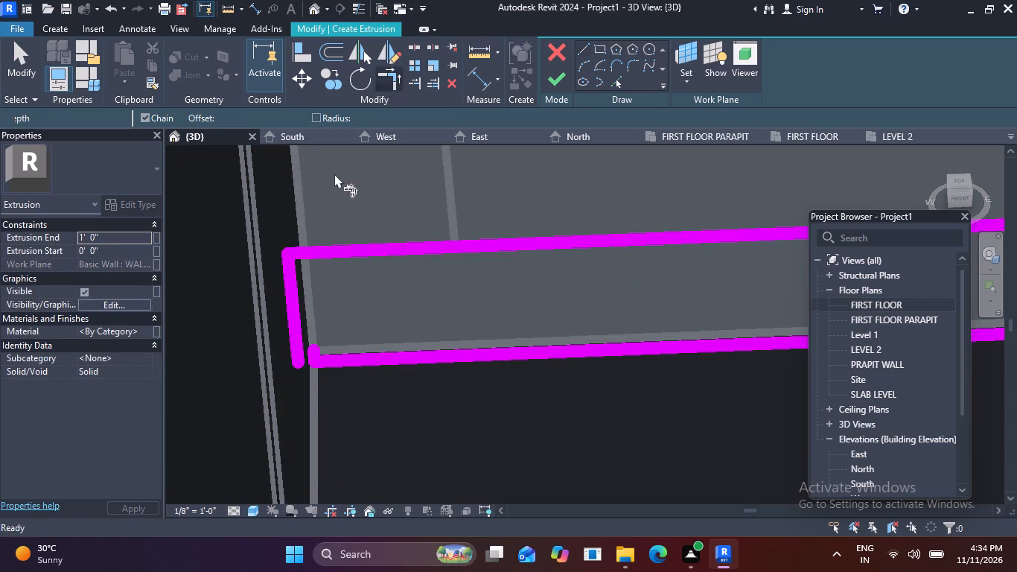
{"action": "left_click", "coordinate": [289, 305]}
{"action": "left_click", "coordinate": [330, 355]}
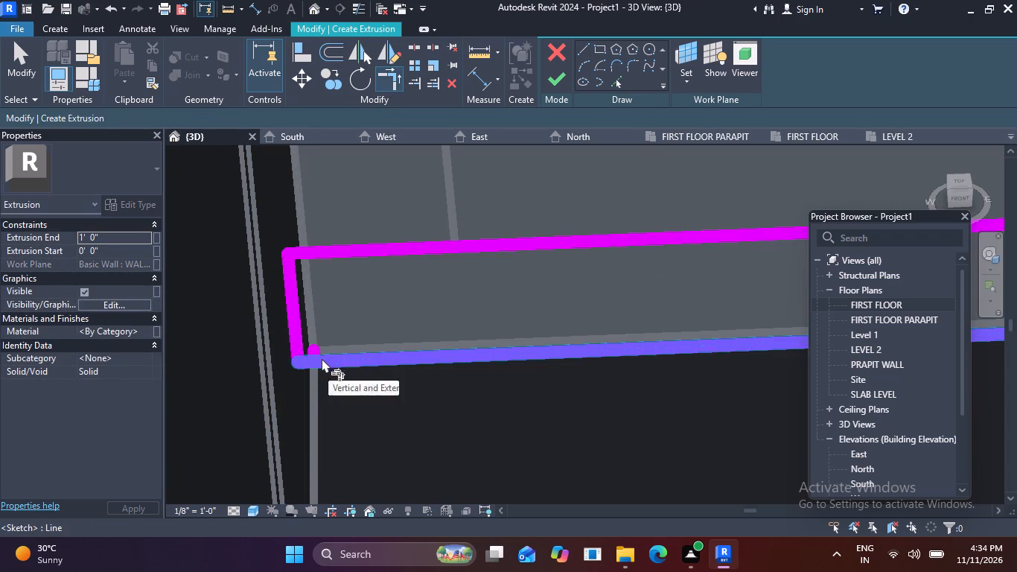
{"action": "scroll", "coordinate": [315, 343], "scroll_direction": "up", "scroll_amount": 5}
Delete the leftover 1" line at the parapet's south-west corner and finish the extrusion sketch.
{"action": "key", "text": "Escape"}
{"action": "left_click", "coordinate": [306, 357]}
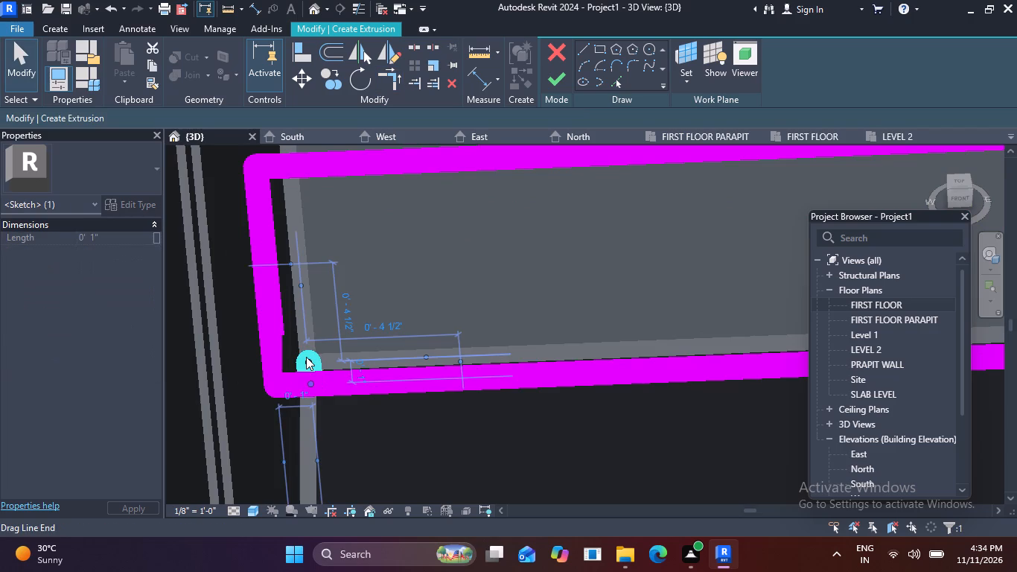
{"action": "key", "text": "Delete"}
{"action": "scroll", "coordinate": [350, 290], "scroll_direction": "down", "scroll_amount": 7}
{"action": "scroll", "coordinate": [410, 285], "scroll_direction": "down", "scroll_amount": 5}
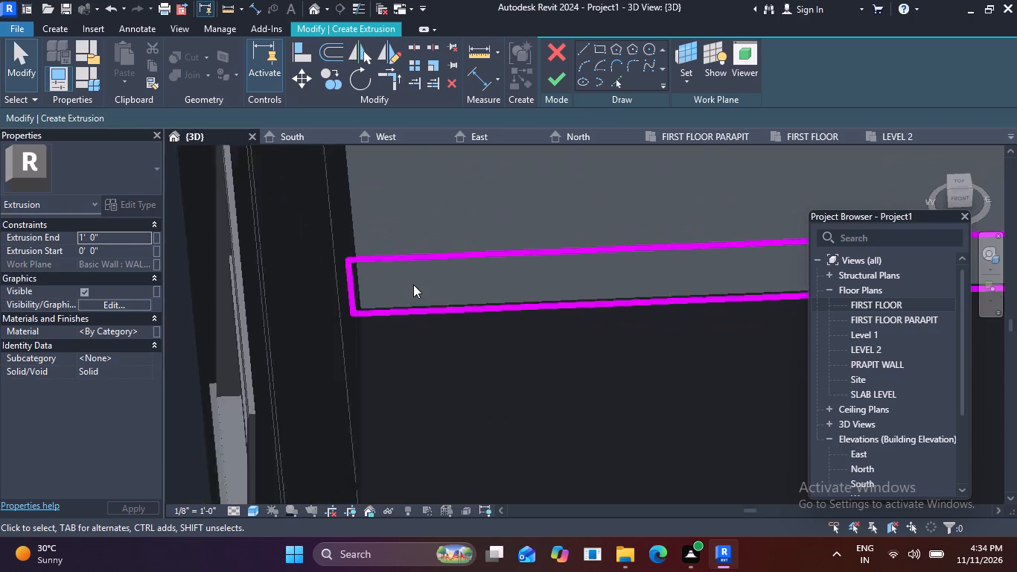
{"action": "scroll", "coordinate": [522, 258], "scroll_direction": "down", "scroll_amount": 3}
{"action": "middle_click_drag", "start_coordinate": [541, 274], "coordinate": [453, 273]}
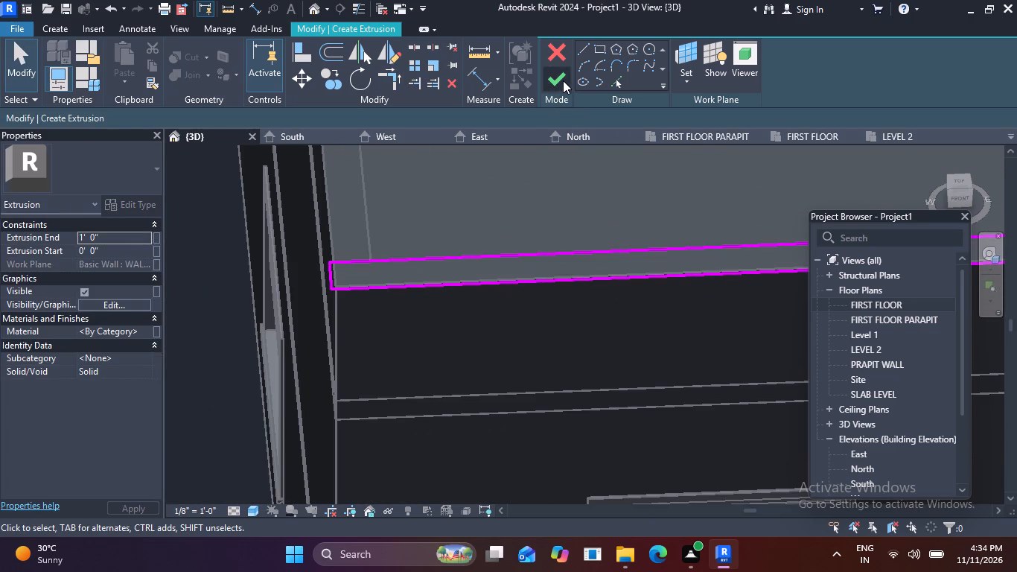
{"action": "left_click", "coordinate": [563, 80]}
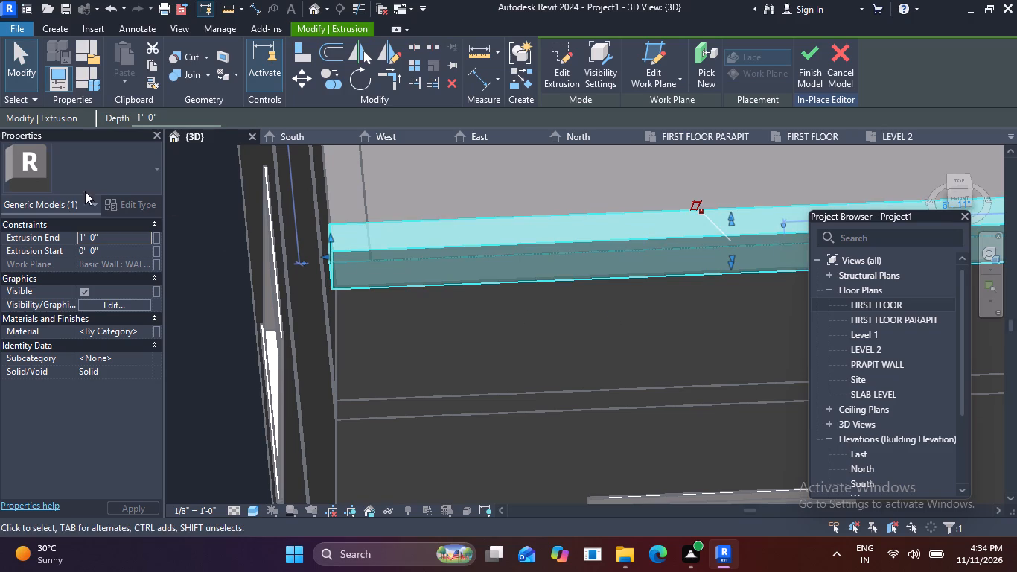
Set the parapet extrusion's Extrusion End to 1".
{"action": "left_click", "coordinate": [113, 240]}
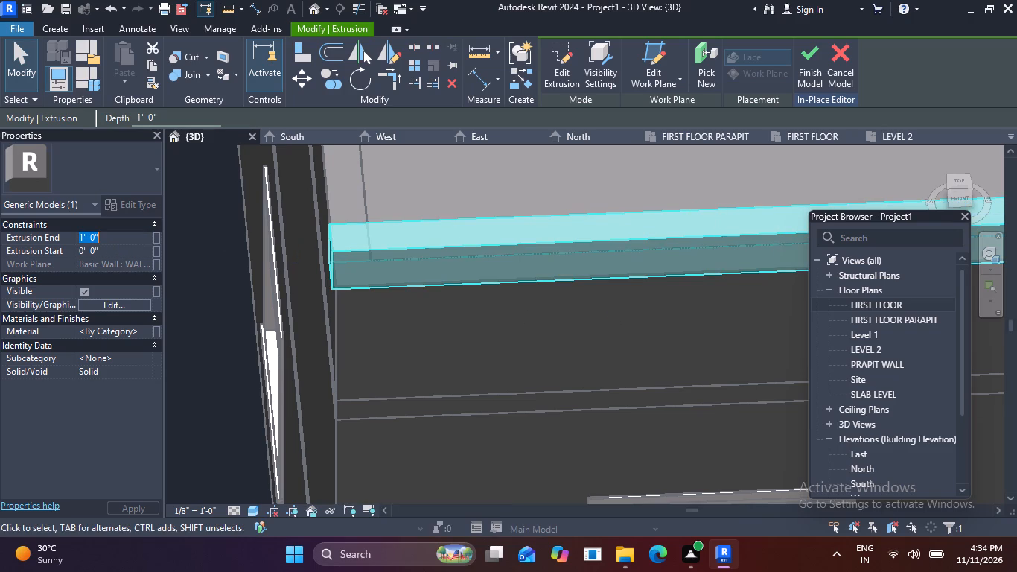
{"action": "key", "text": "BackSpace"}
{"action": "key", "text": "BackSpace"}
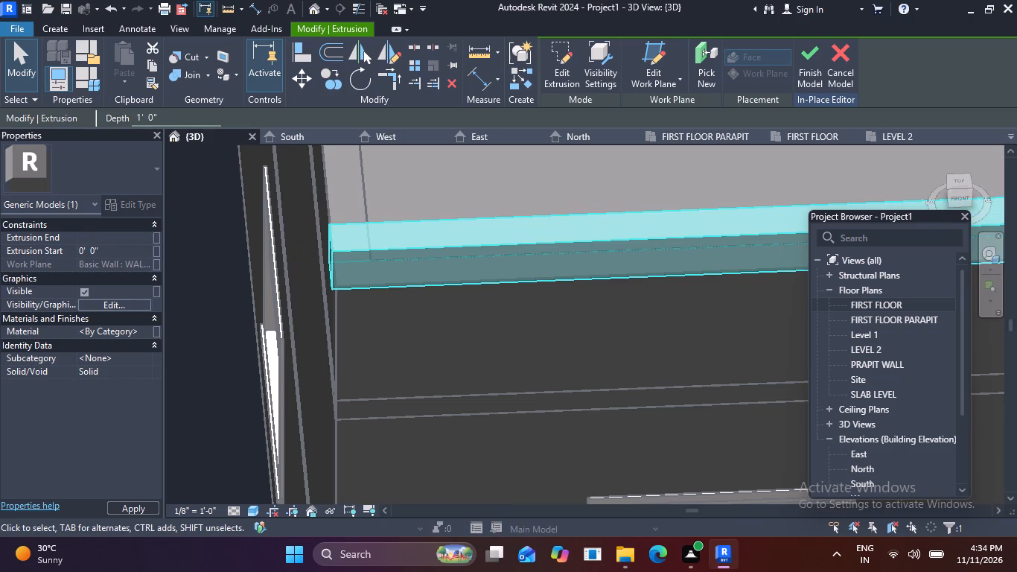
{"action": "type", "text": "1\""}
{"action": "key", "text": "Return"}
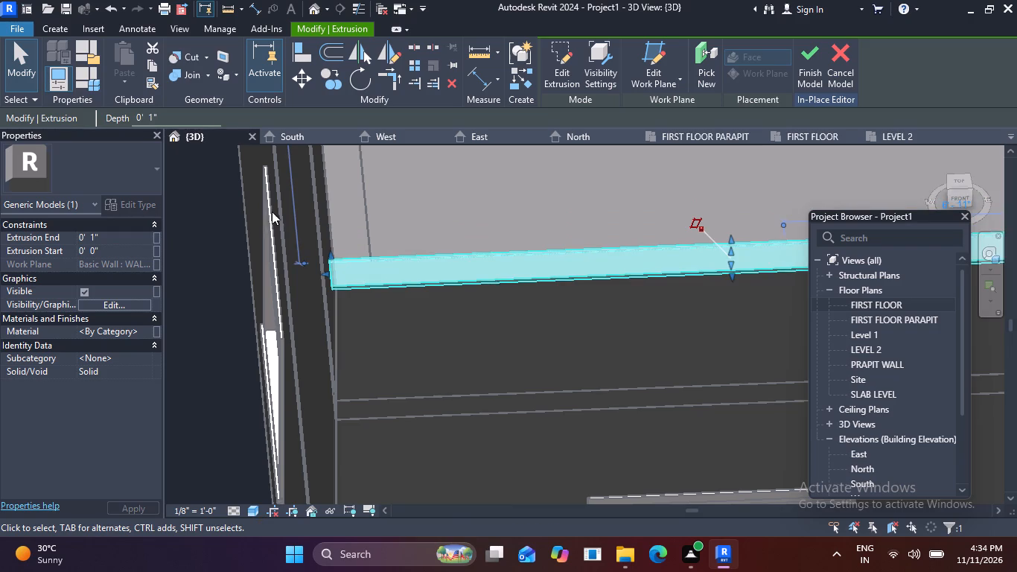
Set the parapet extrusion's Extrusion End to 2" and deselect it.
{"action": "scroll", "coordinate": [558, 285], "scroll_direction": "down", "scroll_amount": 3}
{"action": "middle_click_drag", "start_coordinate": [365, 311], "coordinate": [249, 287]}
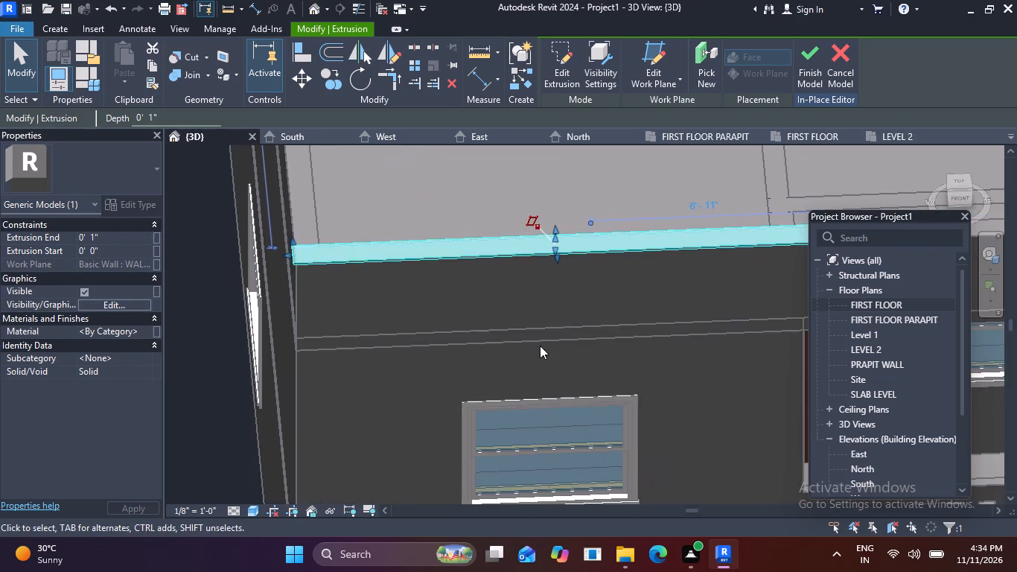
{"action": "middle_click_drag", "start_coordinate": [512, 345], "coordinate": [292, 337]}
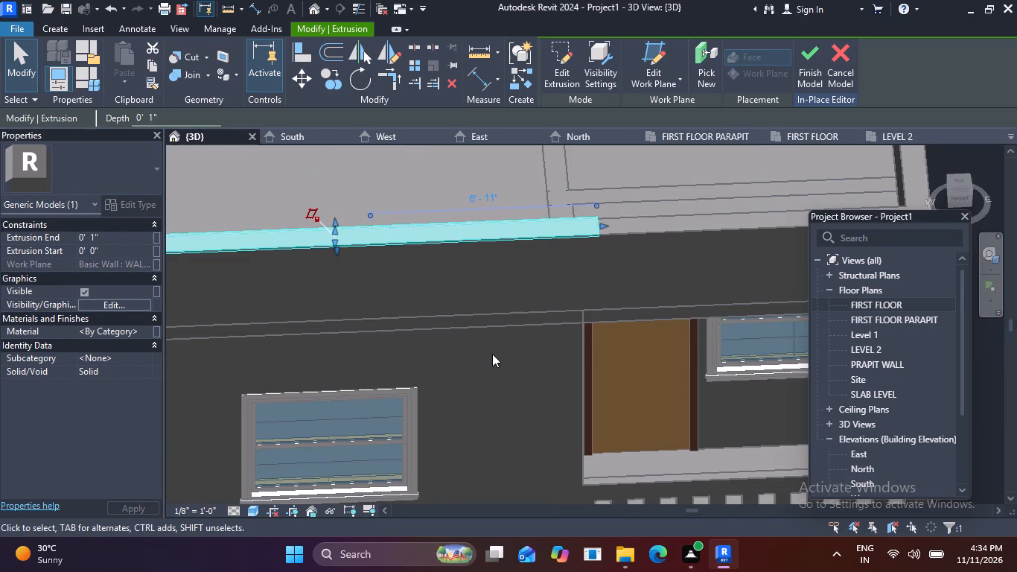
{"action": "middle_click_drag", "start_coordinate": [493, 360], "coordinate": [488, 325], "text": "shift"}
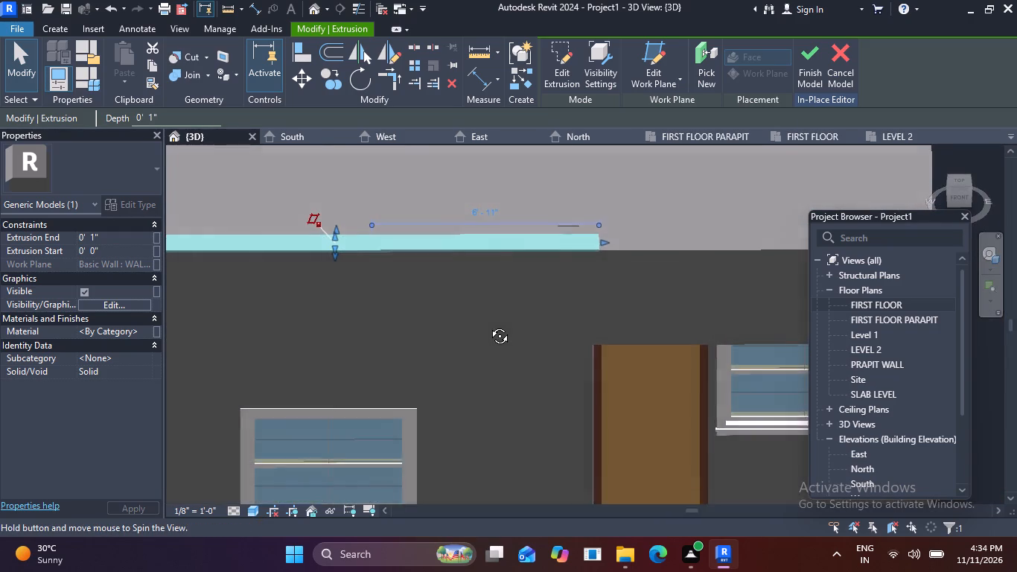
{"action": "middle_click_drag", "start_coordinate": [488, 325], "coordinate": [429, 173], "text": "shift"}
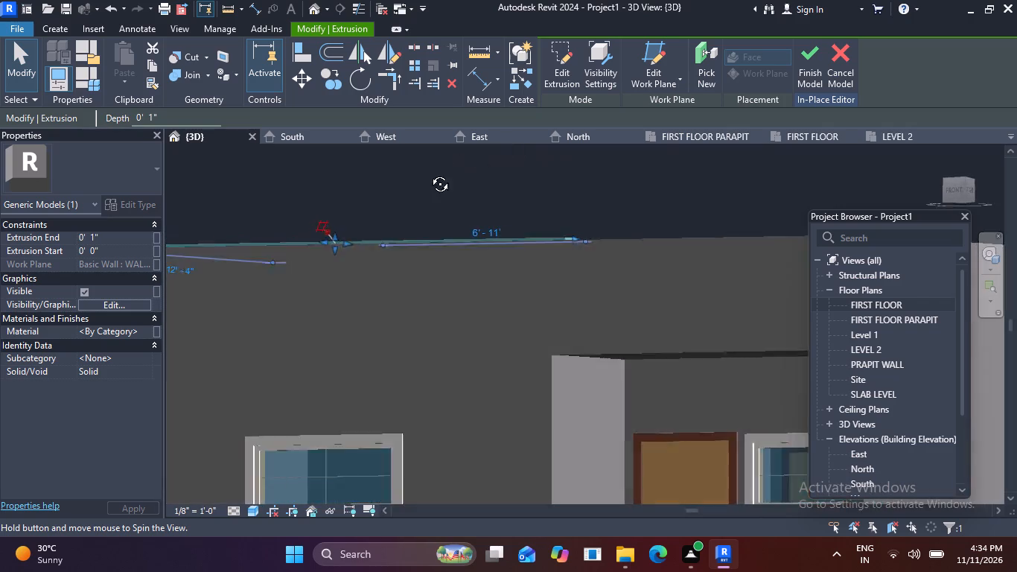
{"action": "middle_click_drag", "start_coordinate": [429, 173], "coordinate": [432, 245], "text": "shift"}
{"action": "scroll", "coordinate": [430, 209], "scroll_direction": "down", "scroll_amount": 2}
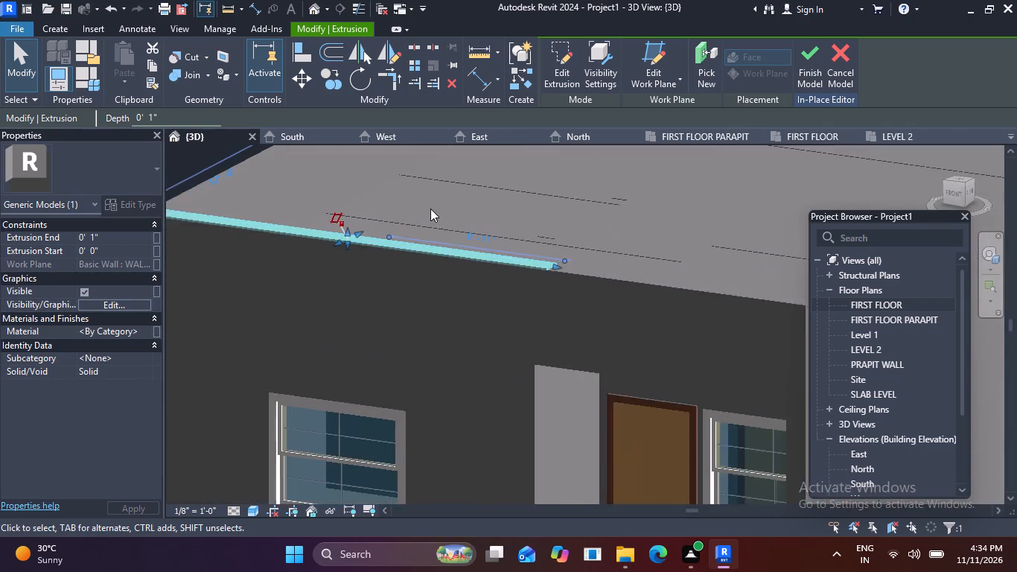
{"action": "middle_click_drag", "start_coordinate": [434, 211], "coordinate": [527, 271]}
{"action": "scroll", "coordinate": [346, 282], "scroll_direction": "up", "scroll_amount": 2}
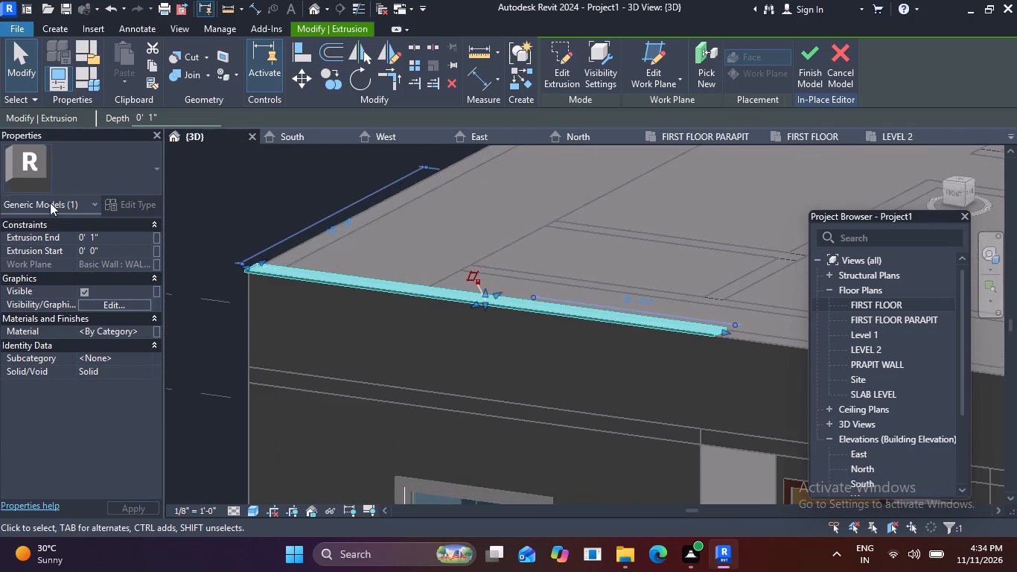
{"action": "left_click", "coordinate": [109, 229]}
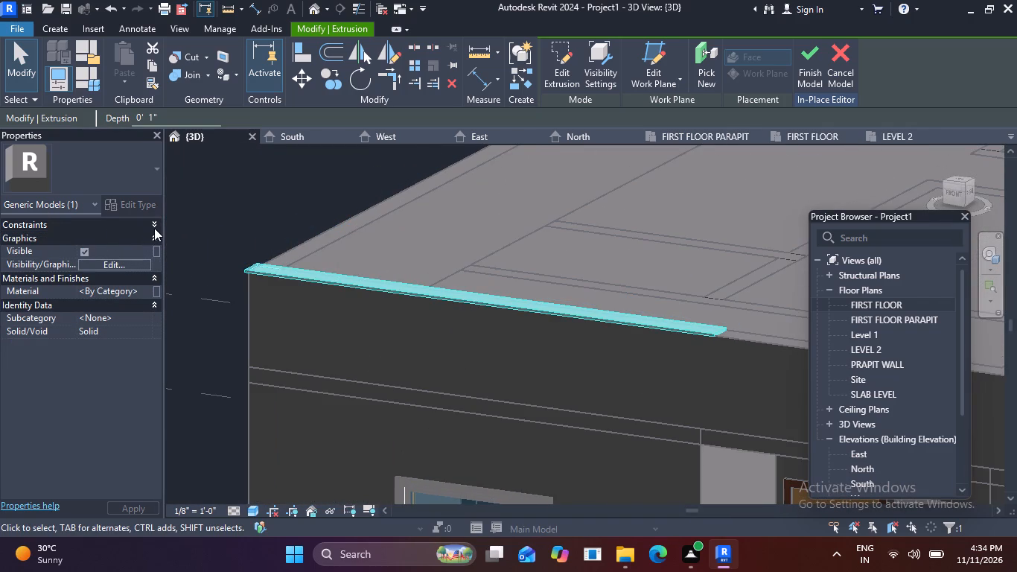
{"action": "left_click", "coordinate": [155, 226]}
{"action": "left_click", "coordinate": [123, 238]}
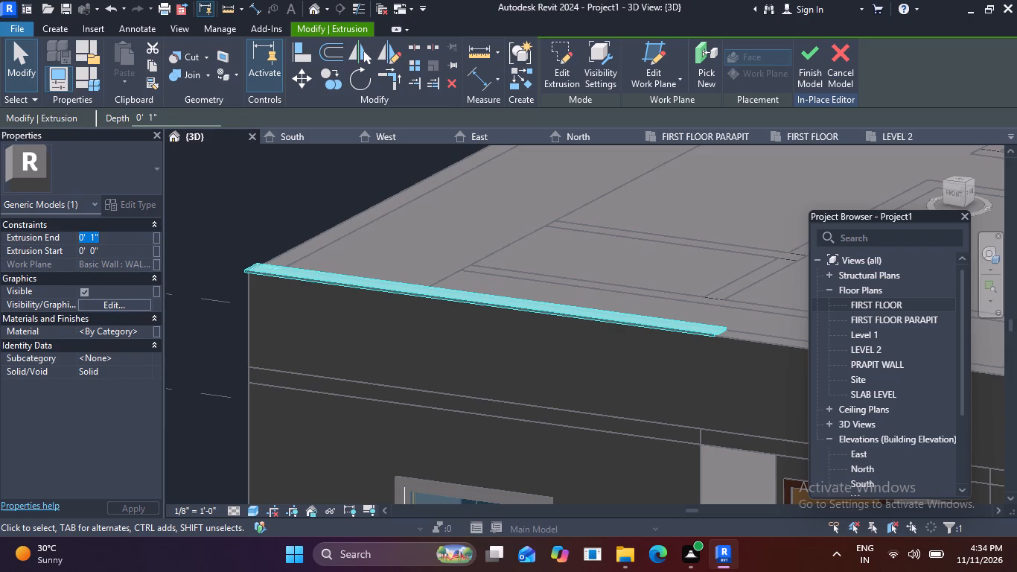
{"action": "key", "text": "BackSpace"}
{"action": "type", "text": "2\""}
{"action": "key", "text": "Return"}
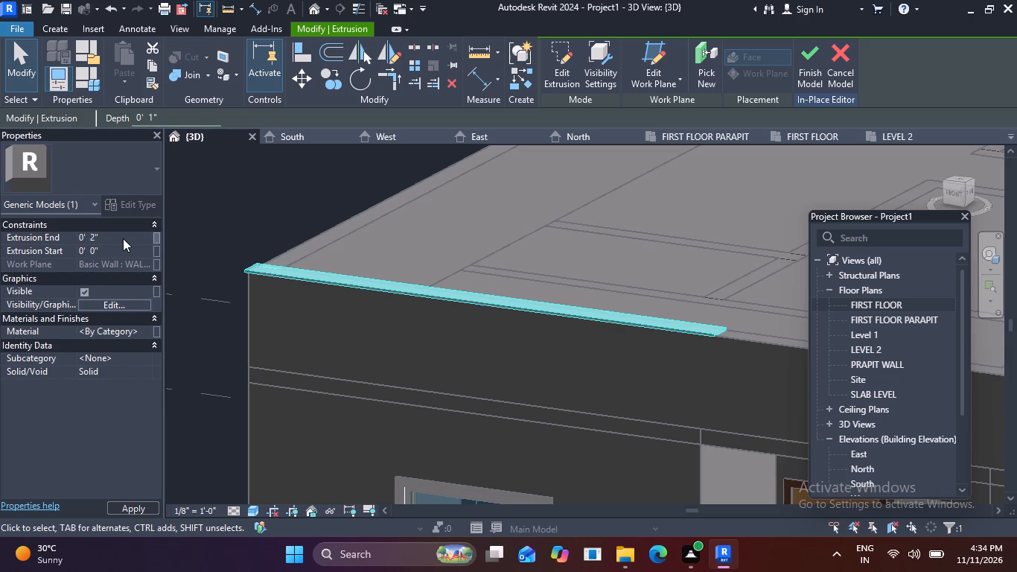
{"action": "scroll", "coordinate": [768, 374], "scroll_direction": "down", "scroll_amount": 1}
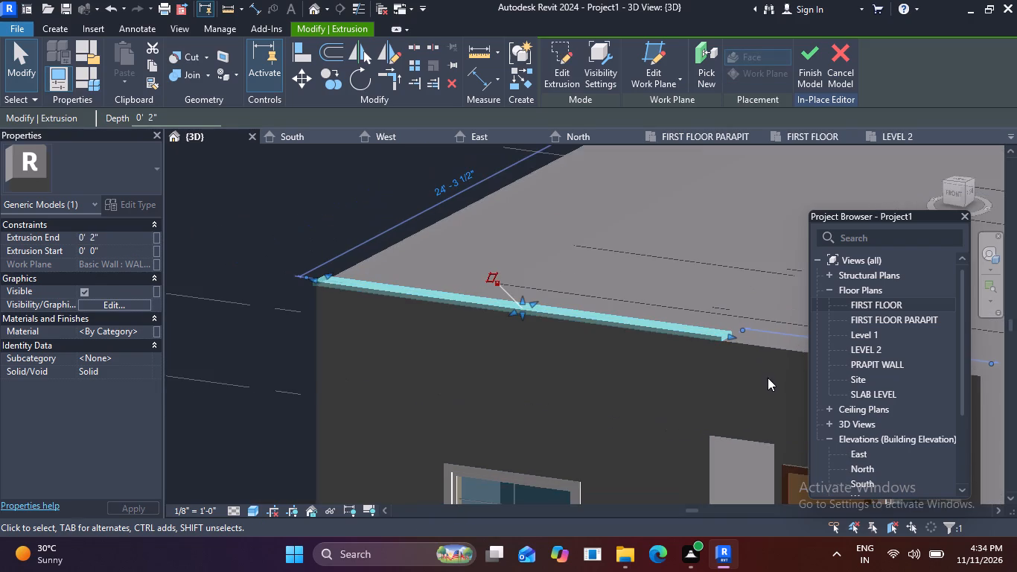
{"action": "middle_click_drag", "start_coordinate": [729, 361], "coordinate": [578, 305]}
{"action": "key", "text": "Escape"}
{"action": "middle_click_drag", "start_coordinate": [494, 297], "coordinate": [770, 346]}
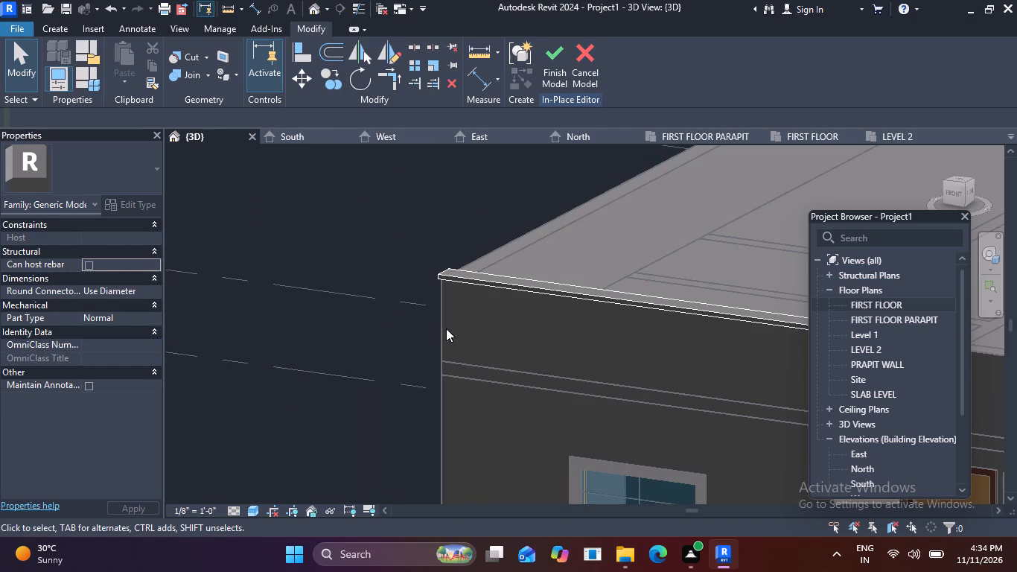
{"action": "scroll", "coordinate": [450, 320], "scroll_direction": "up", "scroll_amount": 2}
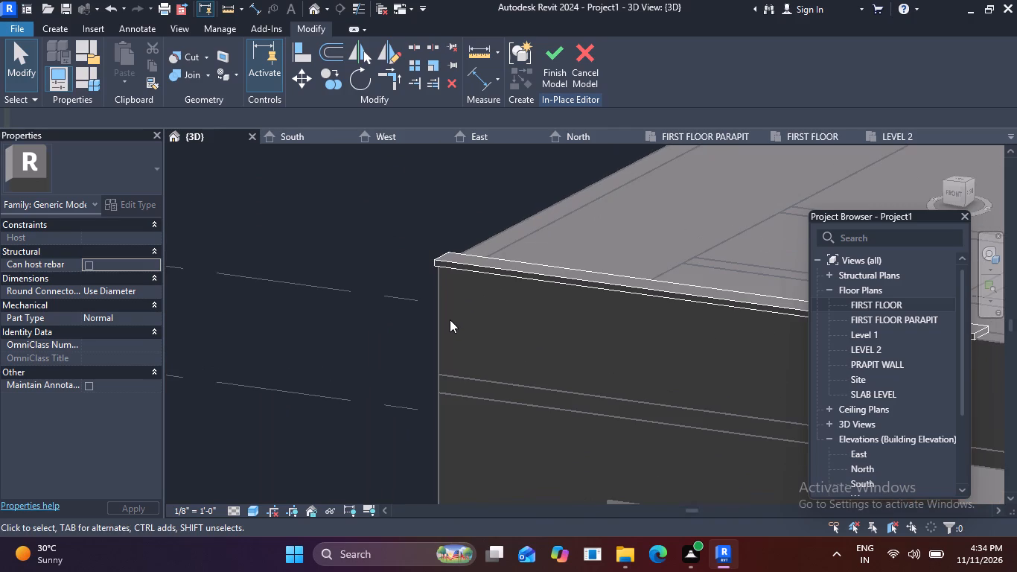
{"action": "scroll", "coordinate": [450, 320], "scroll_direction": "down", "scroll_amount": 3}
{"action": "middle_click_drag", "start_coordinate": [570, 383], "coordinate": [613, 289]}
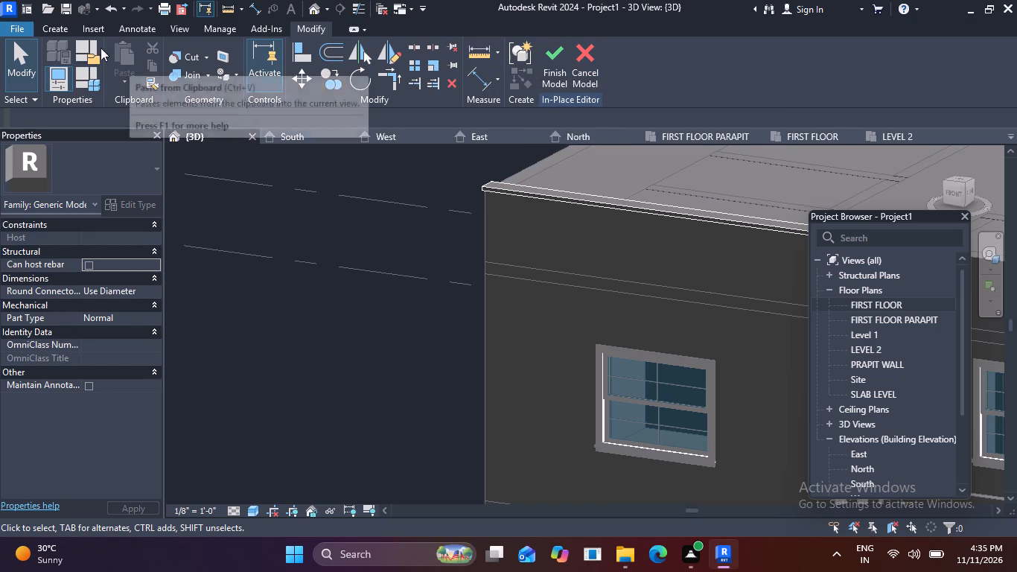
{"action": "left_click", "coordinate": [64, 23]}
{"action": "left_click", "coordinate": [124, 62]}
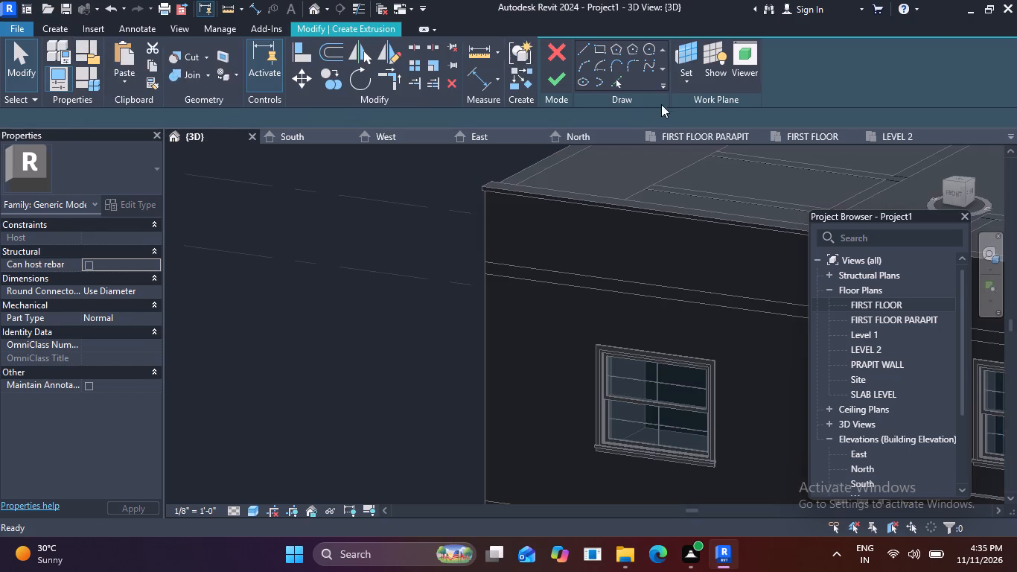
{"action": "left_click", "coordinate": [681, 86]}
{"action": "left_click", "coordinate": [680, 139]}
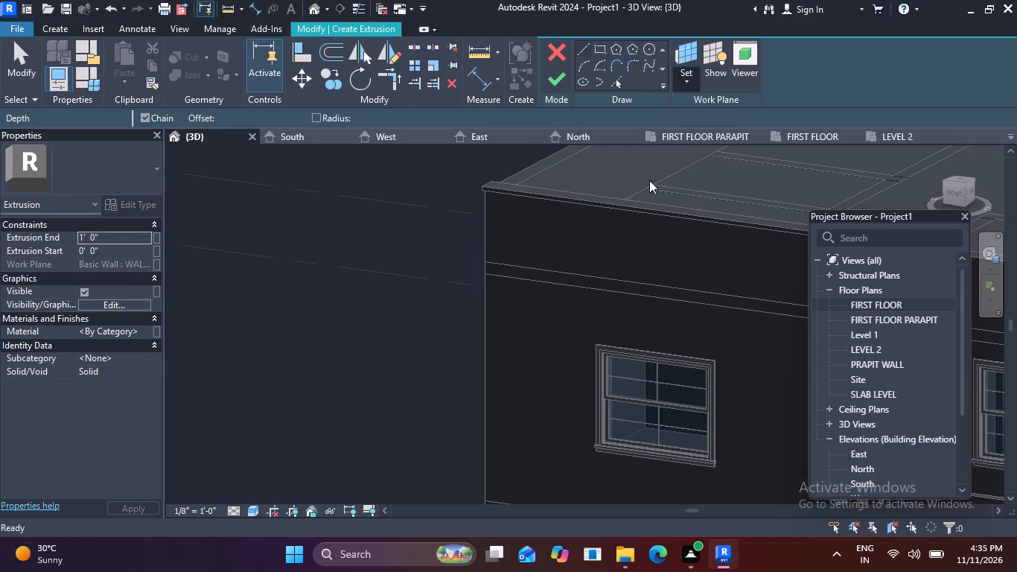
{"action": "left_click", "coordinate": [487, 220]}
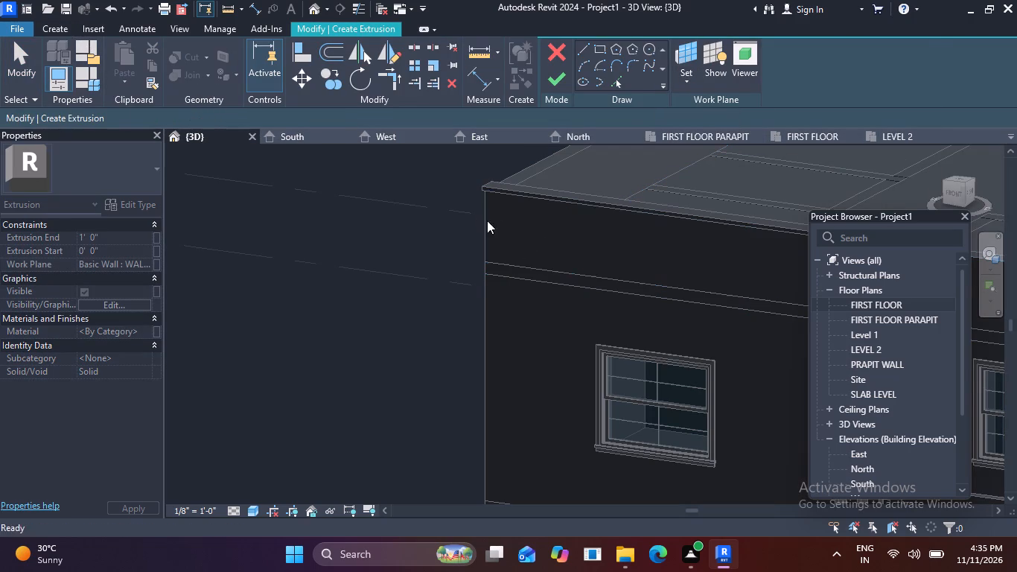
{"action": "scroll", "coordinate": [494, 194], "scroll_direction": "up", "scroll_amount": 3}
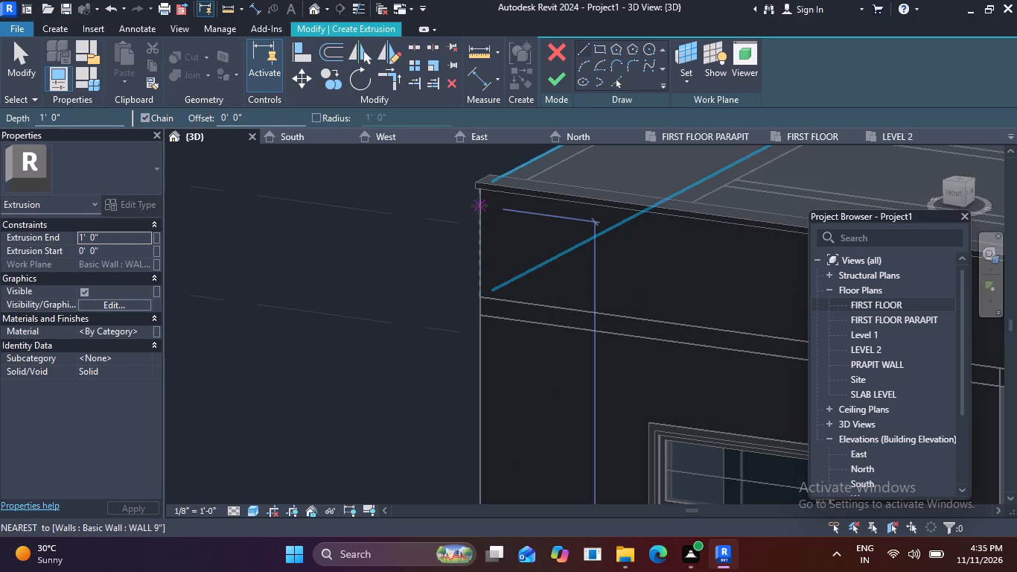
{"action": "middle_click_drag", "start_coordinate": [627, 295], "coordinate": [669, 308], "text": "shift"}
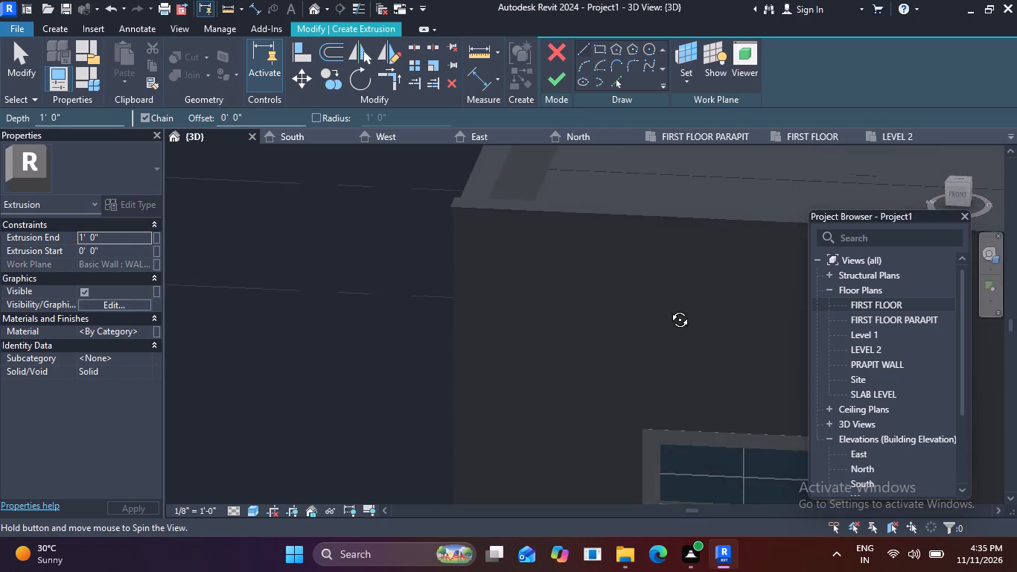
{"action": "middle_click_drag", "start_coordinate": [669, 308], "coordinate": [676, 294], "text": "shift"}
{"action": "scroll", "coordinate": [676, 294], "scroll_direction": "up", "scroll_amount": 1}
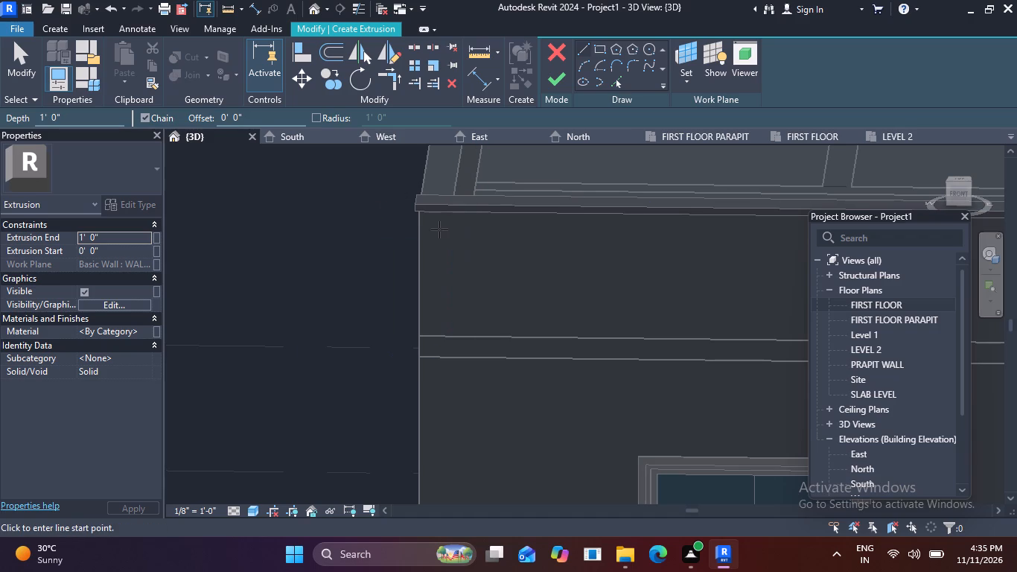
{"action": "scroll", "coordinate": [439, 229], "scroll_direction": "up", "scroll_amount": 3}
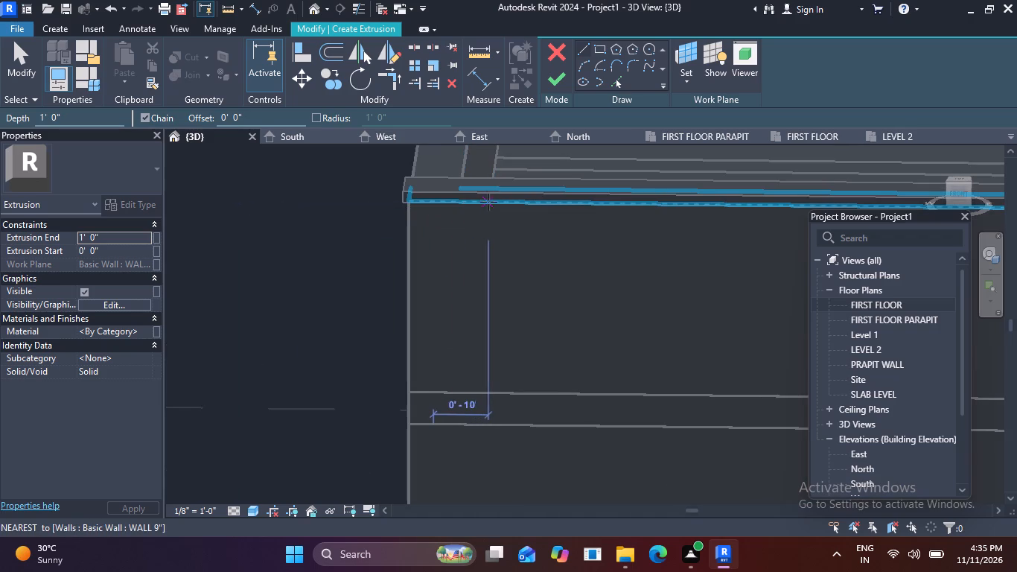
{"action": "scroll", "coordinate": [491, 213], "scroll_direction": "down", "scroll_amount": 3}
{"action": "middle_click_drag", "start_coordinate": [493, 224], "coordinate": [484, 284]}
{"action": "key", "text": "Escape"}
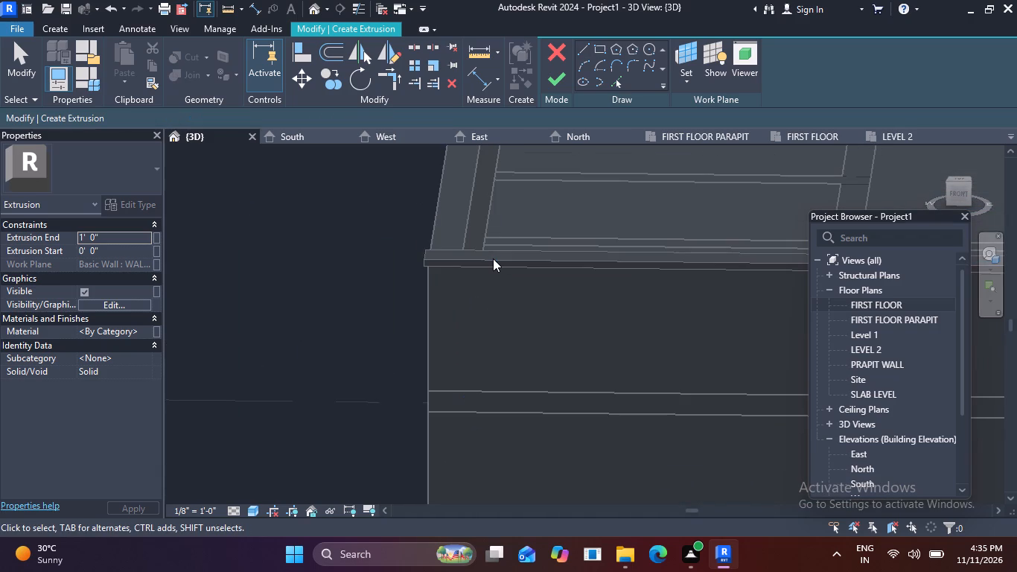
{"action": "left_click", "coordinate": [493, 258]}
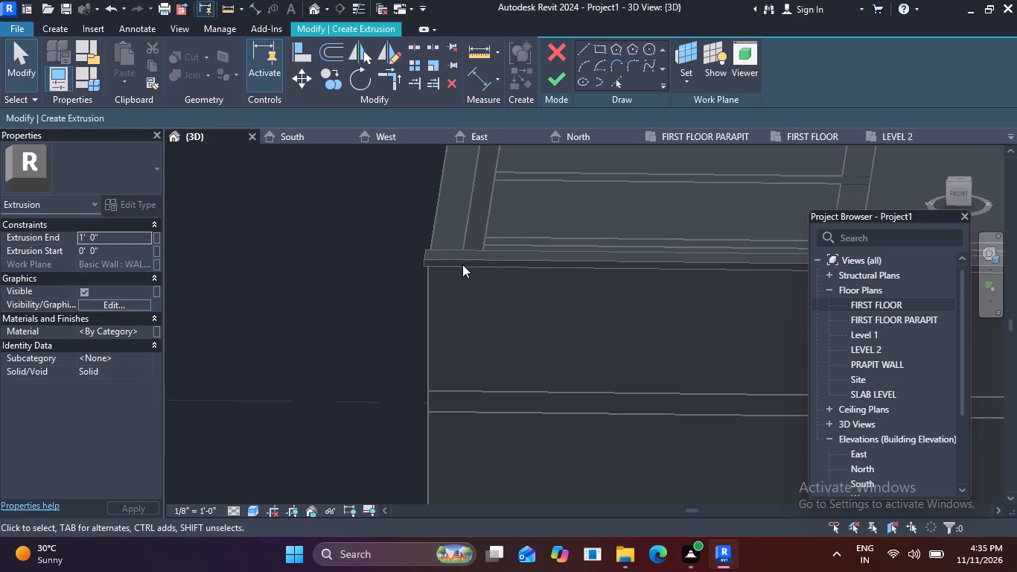
Undo the coping extrusion on the front parapet wall, back to before its sketch was started.
{"action": "key", "text": "ctrl+z"}
{"action": "key", "text": "ctrl+z"}
{"action": "key", "text": "ctrl+z"}
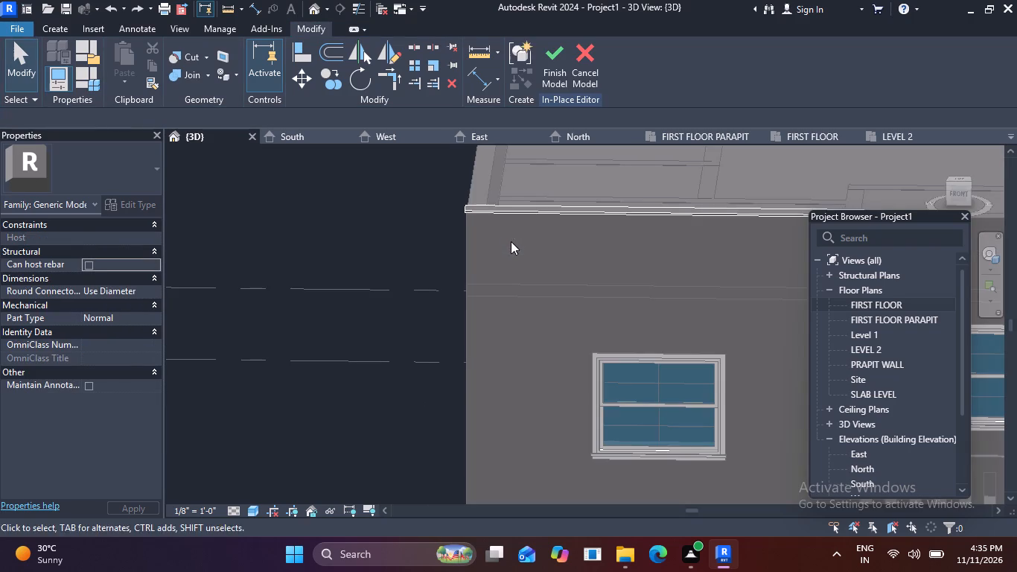
{"action": "key", "text": "ctrl+z"}
{"action": "key", "text": "ctrl+z"}
{"action": "key", "text": "ctrl+z"}
{"action": "key", "text": "ctrl+z"}
{"action": "key", "text": "ctrl+z"}
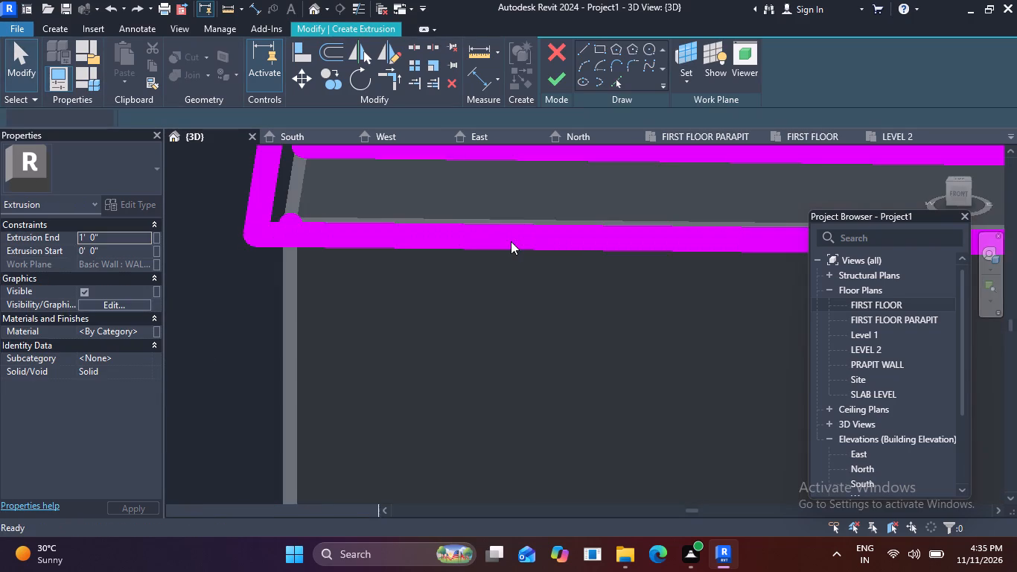
{"action": "key", "text": "ctrl+z"}
{"action": "key", "text": "ctrl+z"}
{"action": "key", "text": "ctrl+z"}
{"action": "key", "text": "ctrl+z"}
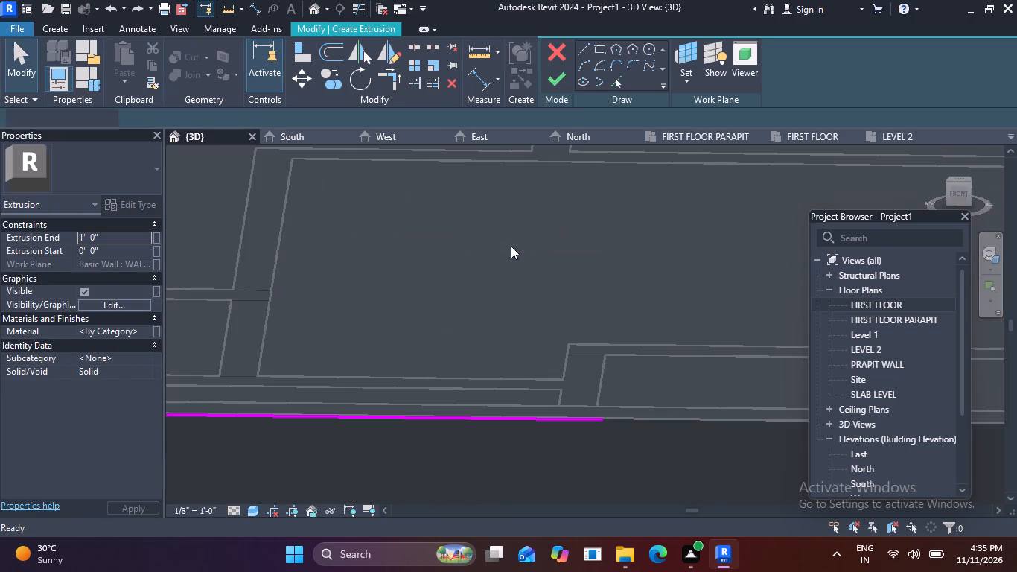
{"action": "key", "text": "ctrl+z"}
{"action": "key", "text": "ctrl+z"}
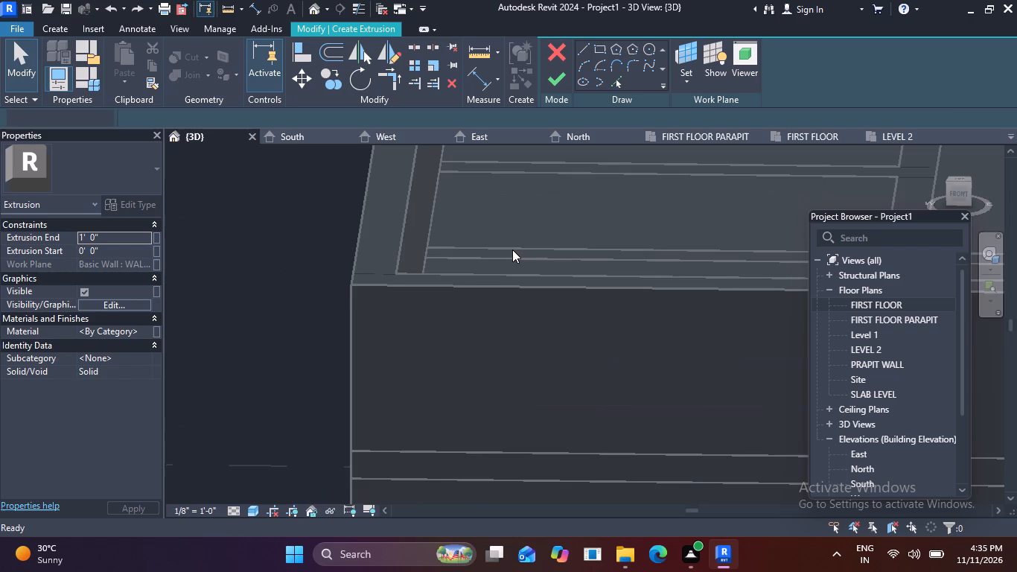
{"action": "key", "text": "ctrl+z"}
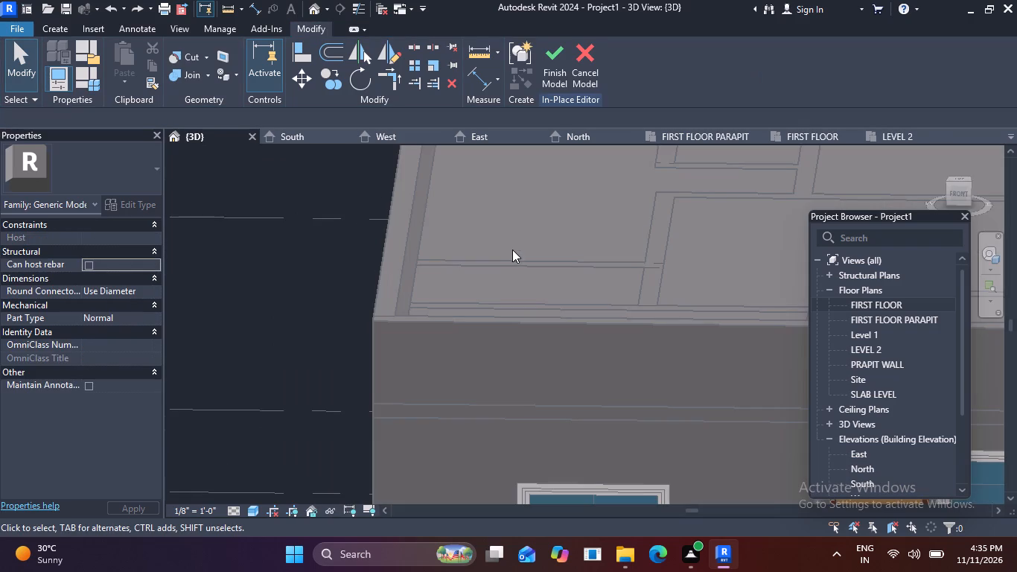
Start an extrusion on the front face of the 9" wall and sketch a 1' line along its top edge from the west corner.
{"action": "scroll", "coordinate": [508, 250], "scroll_direction": "down", "scroll_amount": 2}
{"action": "left_click", "coordinate": [66, 23]}
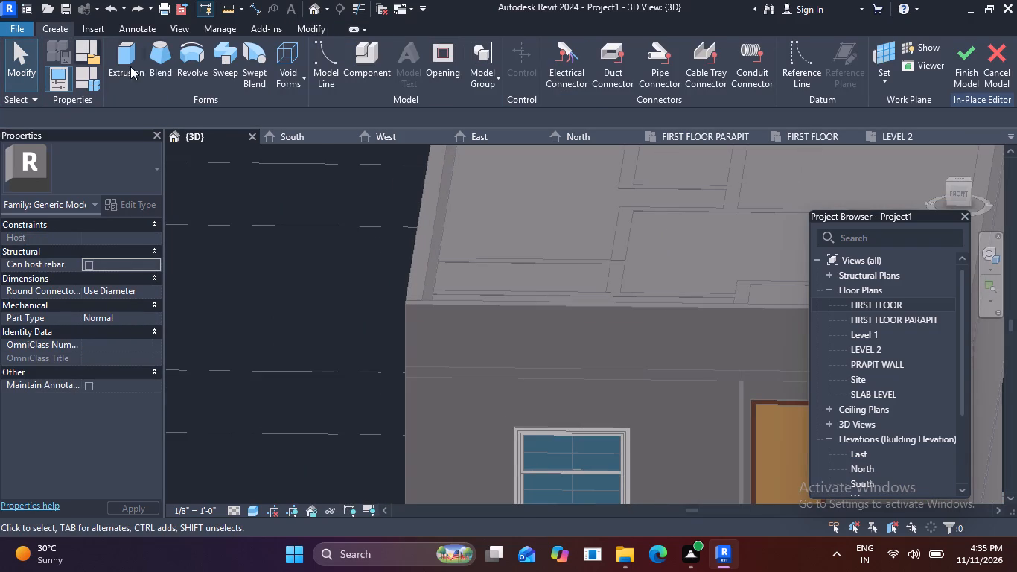
{"action": "left_click", "coordinate": [133, 64]}
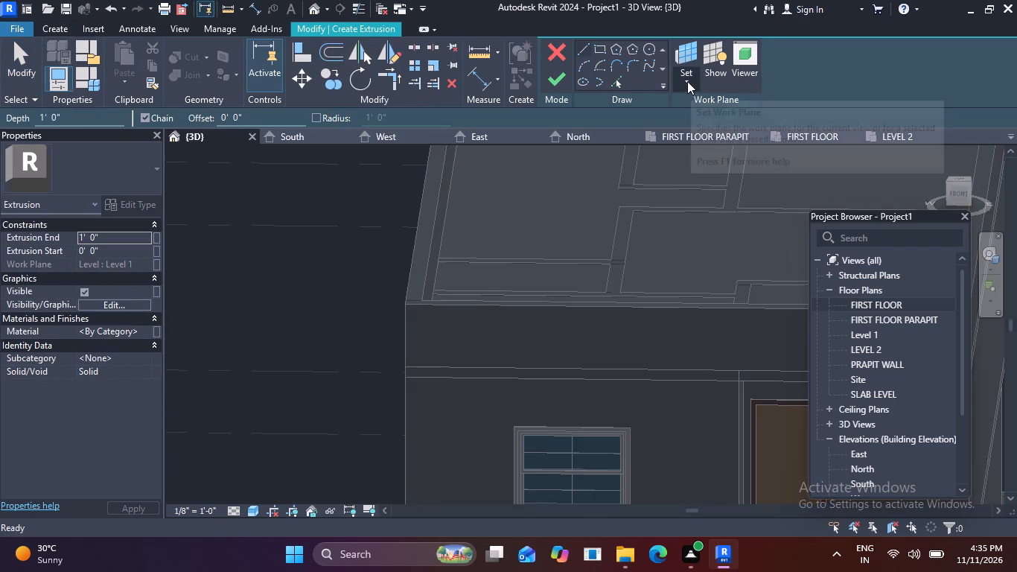
{"action": "left_click", "coordinate": [687, 81]}
{"action": "left_click", "coordinate": [687, 145]}
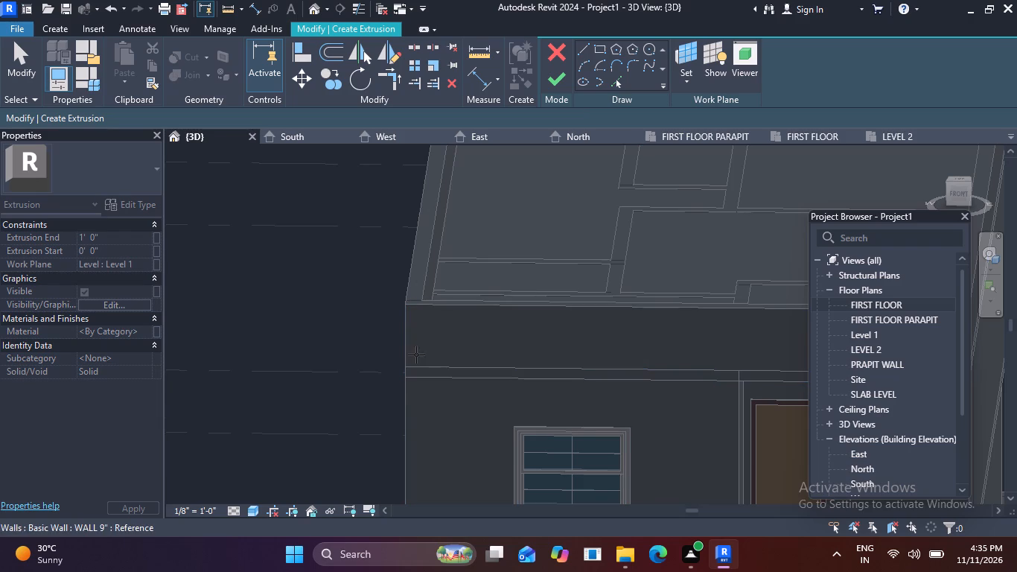
{"action": "left_click", "coordinate": [408, 337]}
{"action": "scroll", "coordinate": [425, 305], "scroll_direction": "up", "scroll_amount": 3}
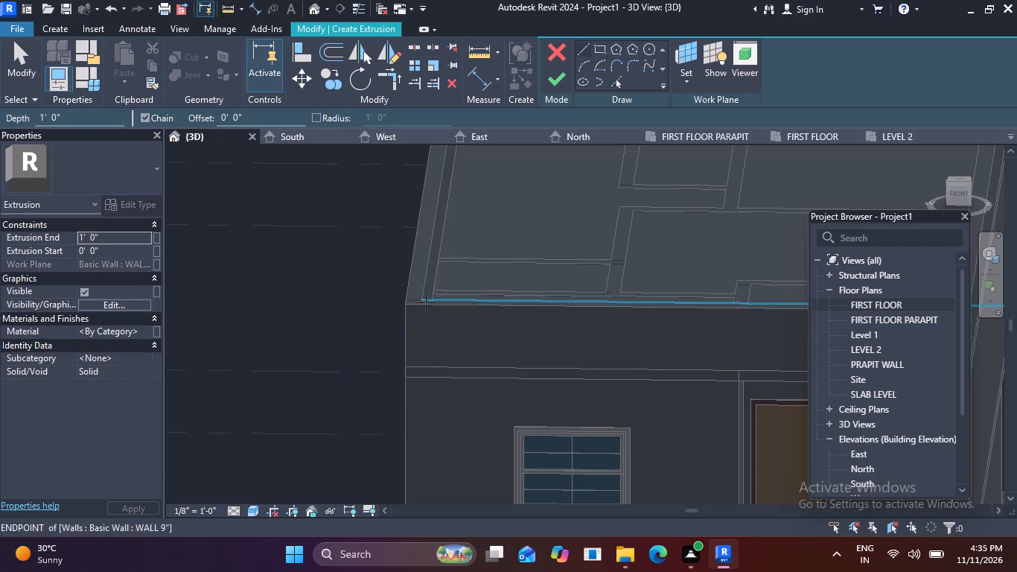
{"action": "scroll", "coordinate": [400, 323], "scroll_direction": "up", "scroll_amount": 8}
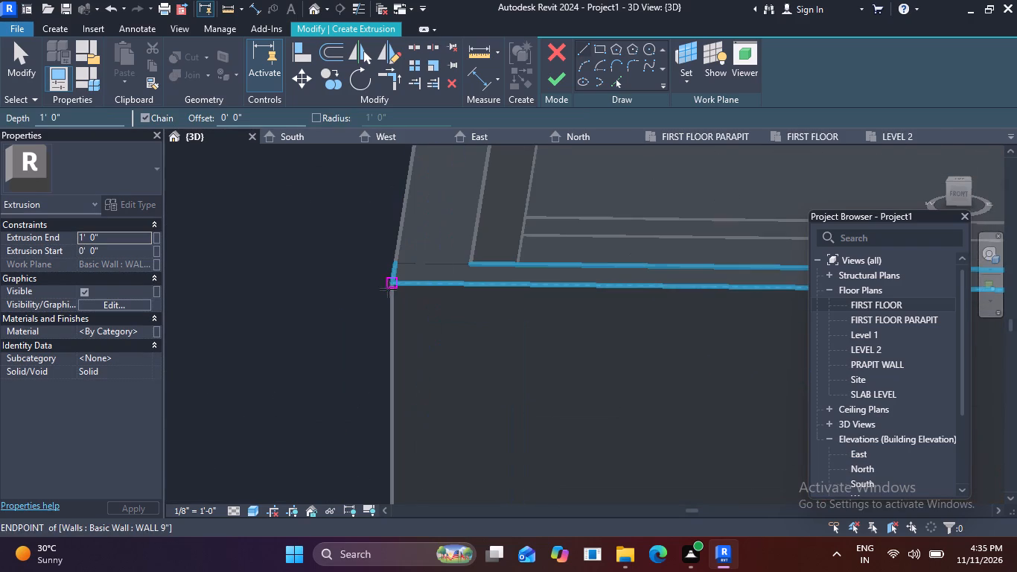
{"action": "scroll", "coordinate": [401, 284], "scroll_direction": "up", "scroll_amount": 3}
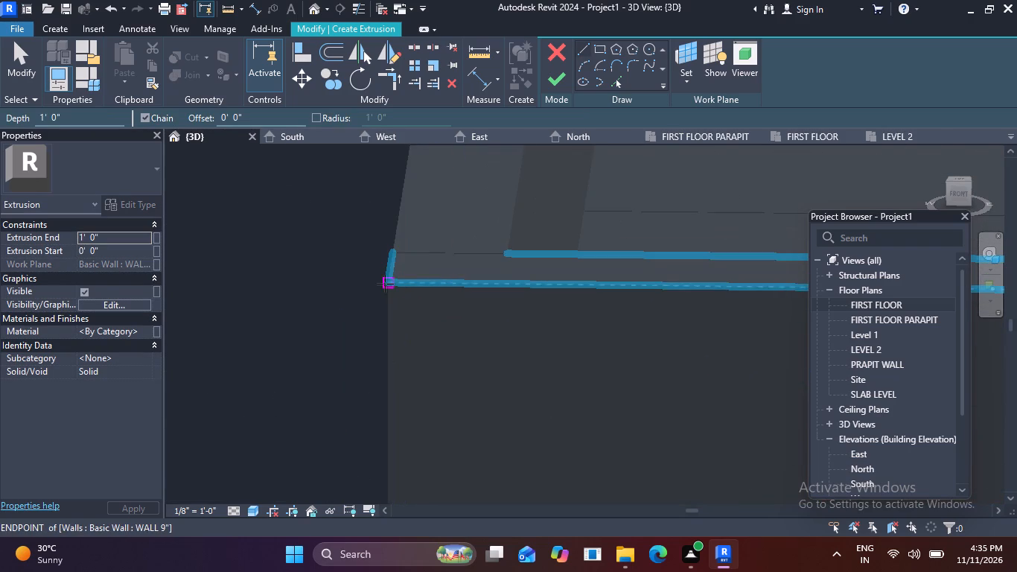
{"action": "left_click", "coordinate": [385, 284]}
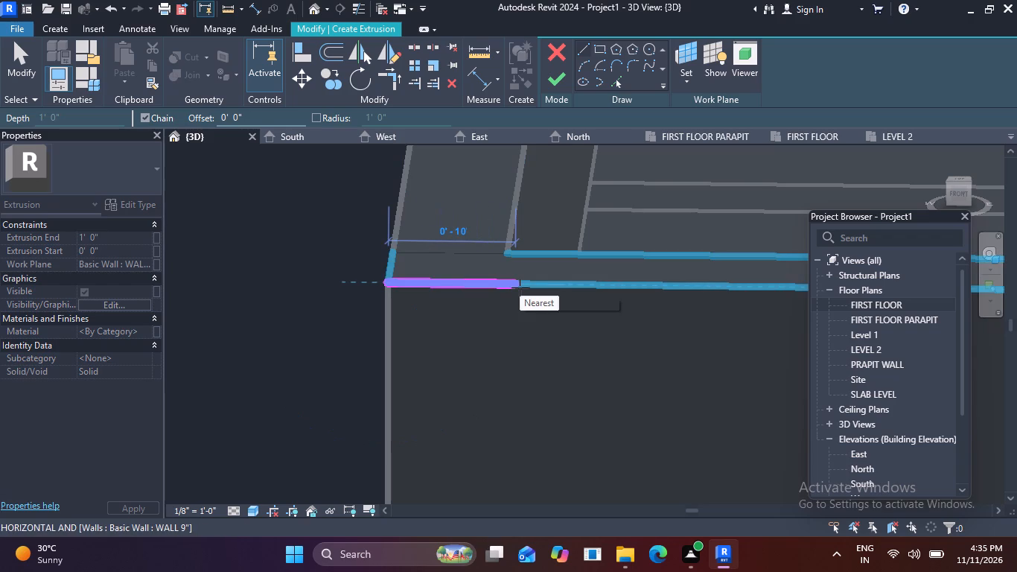
{"action": "key", "text": "1"}
{"action": "key", "text": "apostrophe"}
{"action": "key", "text": "Return"}
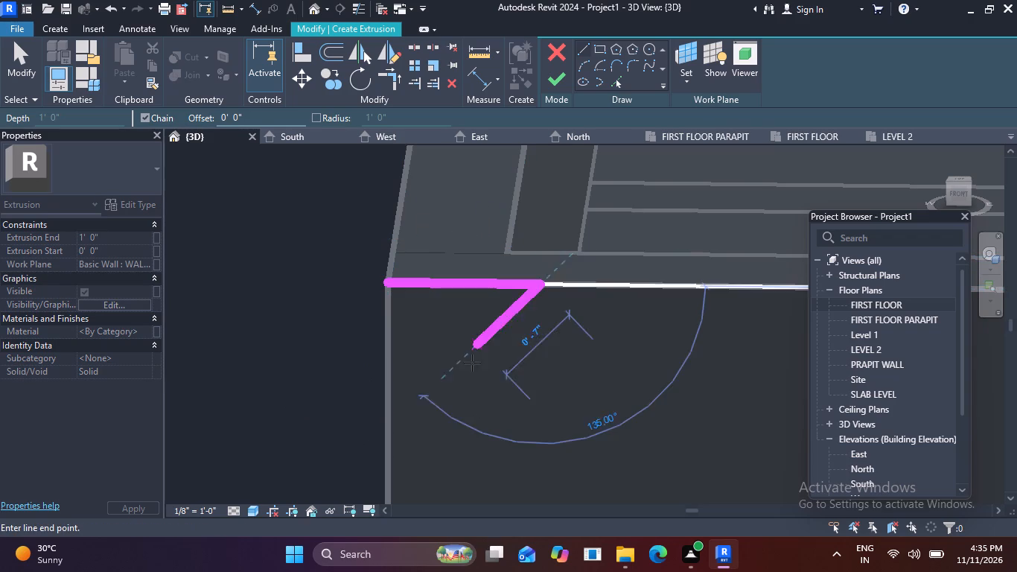
Continue the profile with a vertical line from the end of the 1' line down to the base of the front wall.
{"action": "scroll", "coordinate": [475, 432], "scroll_direction": "down", "scroll_amount": 3}
{"action": "scroll", "coordinate": [568, 425], "scroll_direction": "down", "scroll_amount": 1}
{"action": "middle_click_drag", "start_coordinate": [563, 440], "coordinate": [537, 244]}
{"action": "scroll", "coordinate": [563, 440], "scroll_direction": "down", "scroll_amount": 1}
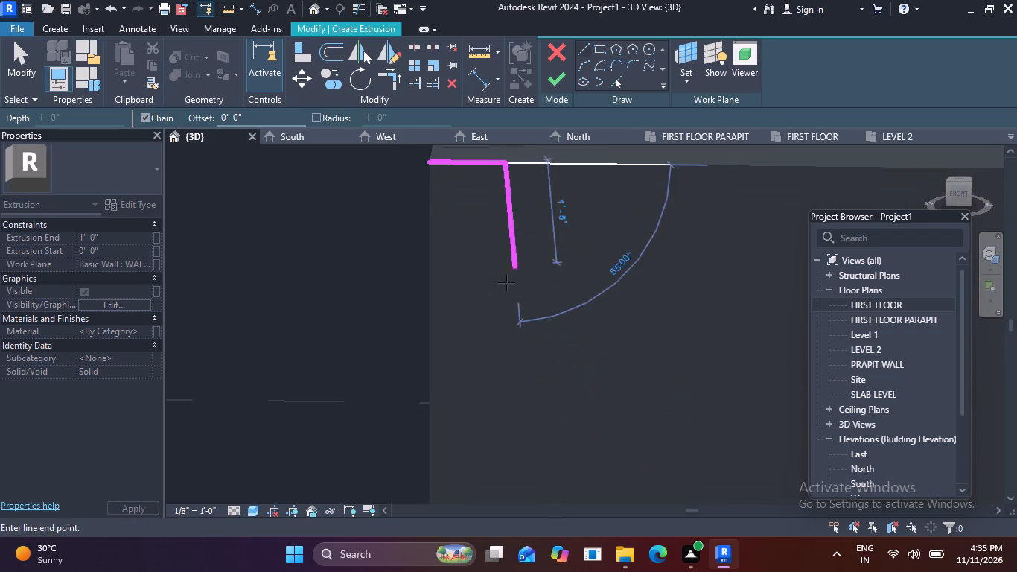
{"action": "scroll", "coordinate": [494, 328], "scroll_direction": "down", "scroll_amount": 10}
{"action": "middle_click_drag", "start_coordinate": [520, 395], "coordinate": [516, 294]}
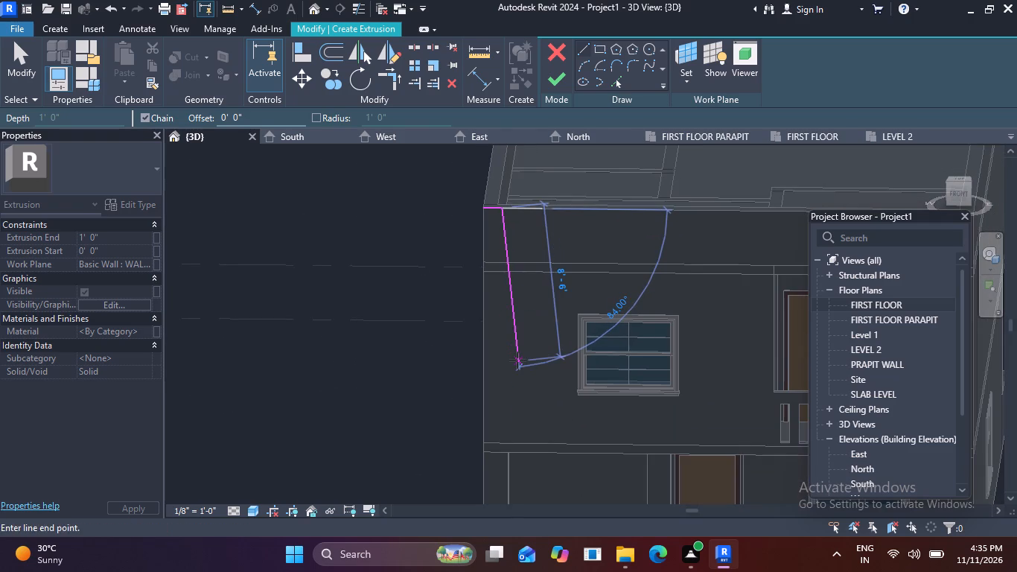
{"action": "middle_click_drag", "start_coordinate": [502, 411], "coordinate": [503, 389]}
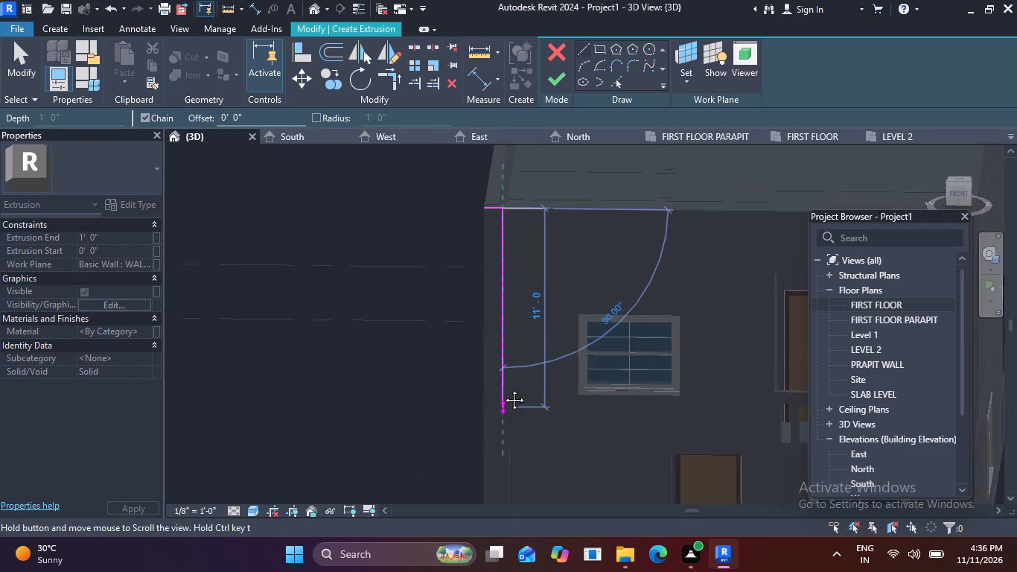
{"action": "middle_click_drag", "start_coordinate": [503, 389], "coordinate": [507, 337]}
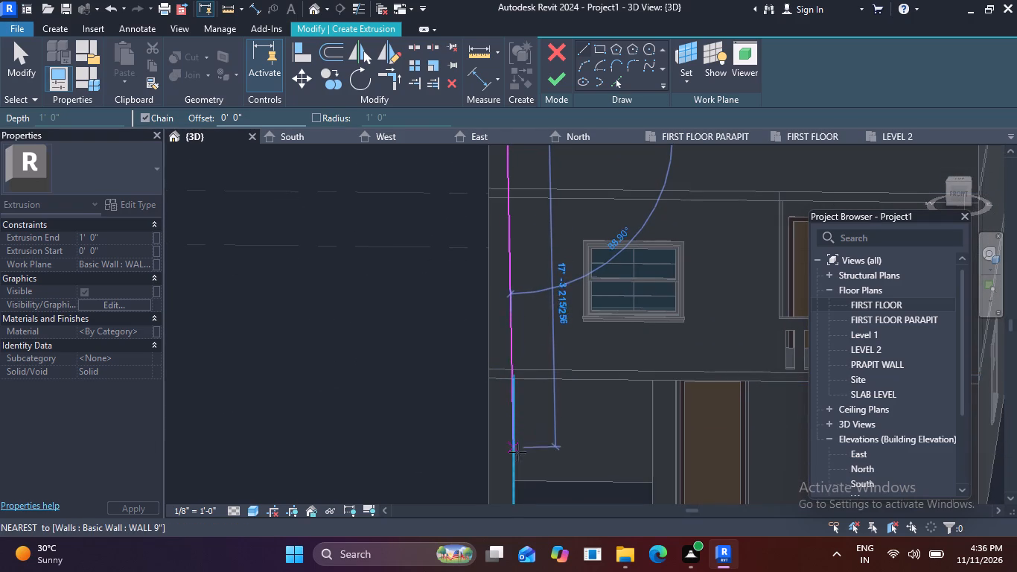
{"action": "scroll", "coordinate": [516, 461], "scroll_direction": "down", "scroll_amount": 1}
{"action": "middle_click_drag", "start_coordinate": [513, 467], "coordinate": [526, 304]}
{"action": "scroll", "coordinate": [524, 369], "scroll_direction": "up", "scroll_amount": 4}
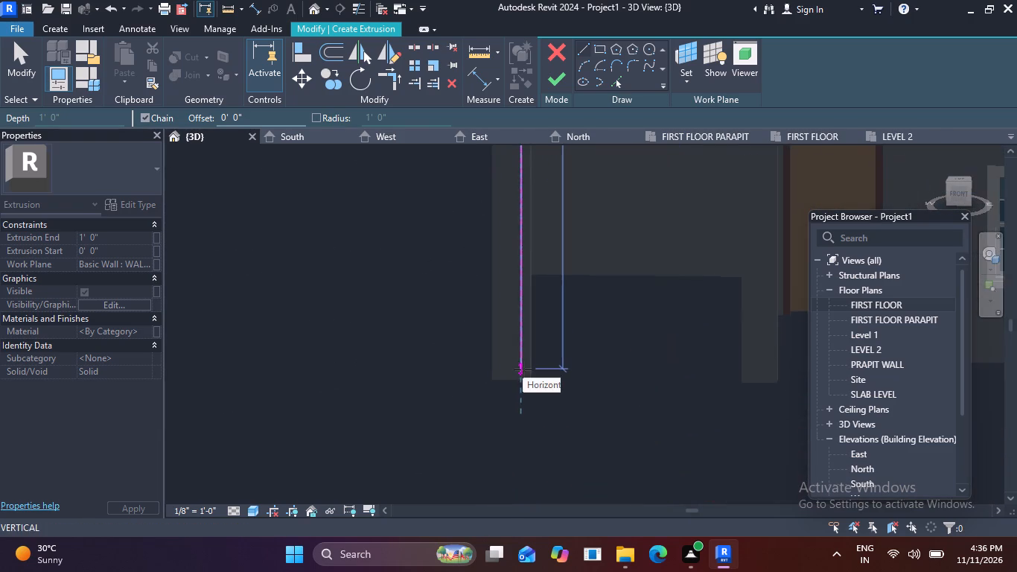
{"action": "scroll", "coordinate": [523, 370], "scroll_direction": "up", "scroll_amount": 4}
{"action": "left_click", "coordinate": [523, 390]}
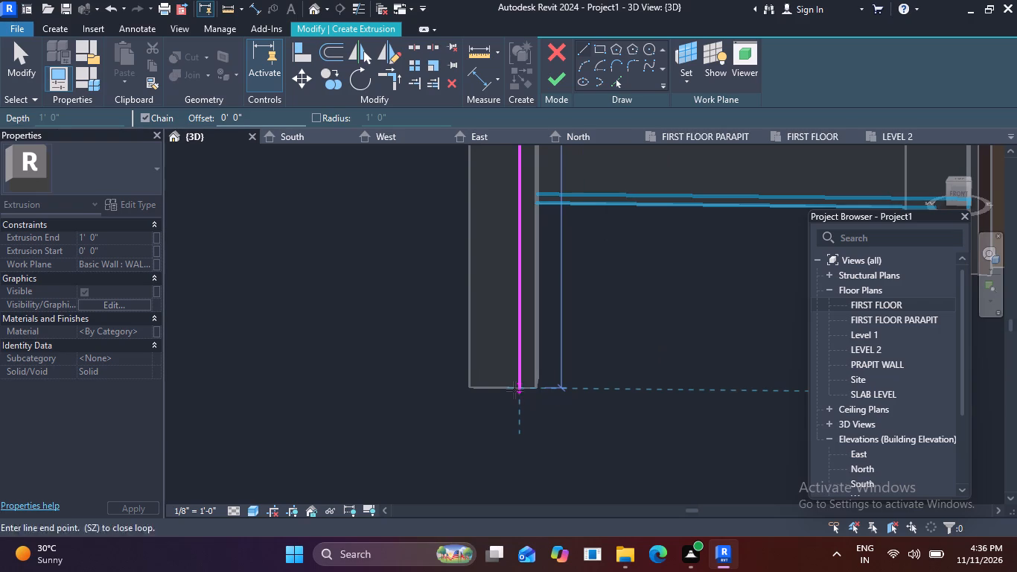
Close the strip profile with a line along the wall base to the west corner and a vertical line up to the start point.
{"action": "scroll", "coordinate": [467, 390], "scroll_direction": "up", "scroll_amount": 5}
{"action": "left_click", "coordinate": [474, 389]}
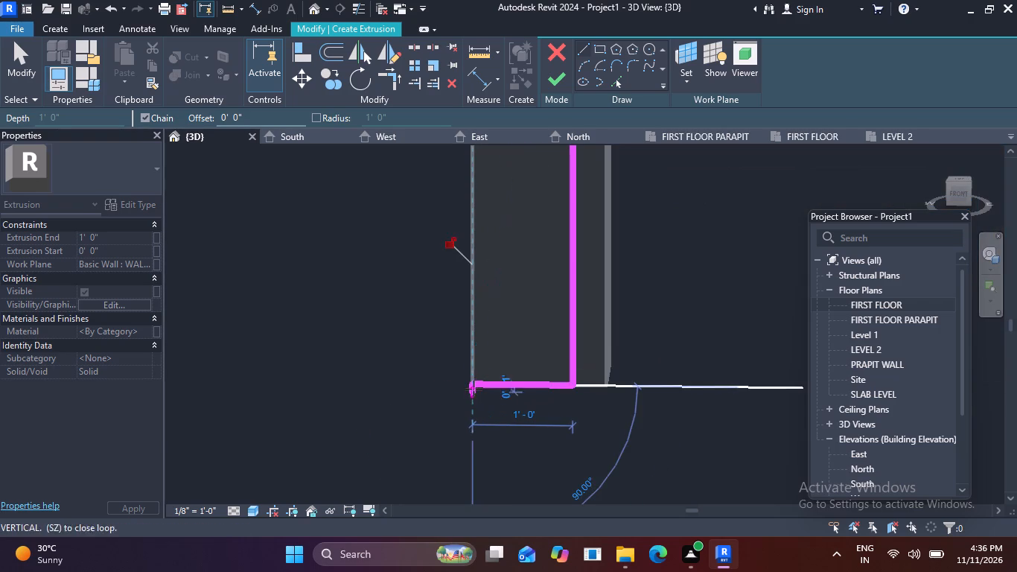
{"action": "scroll", "coordinate": [462, 175], "scroll_direction": "down", "scroll_amount": 2}
{"action": "middle_click_drag", "start_coordinate": [468, 200], "coordinate": [441, 530]}
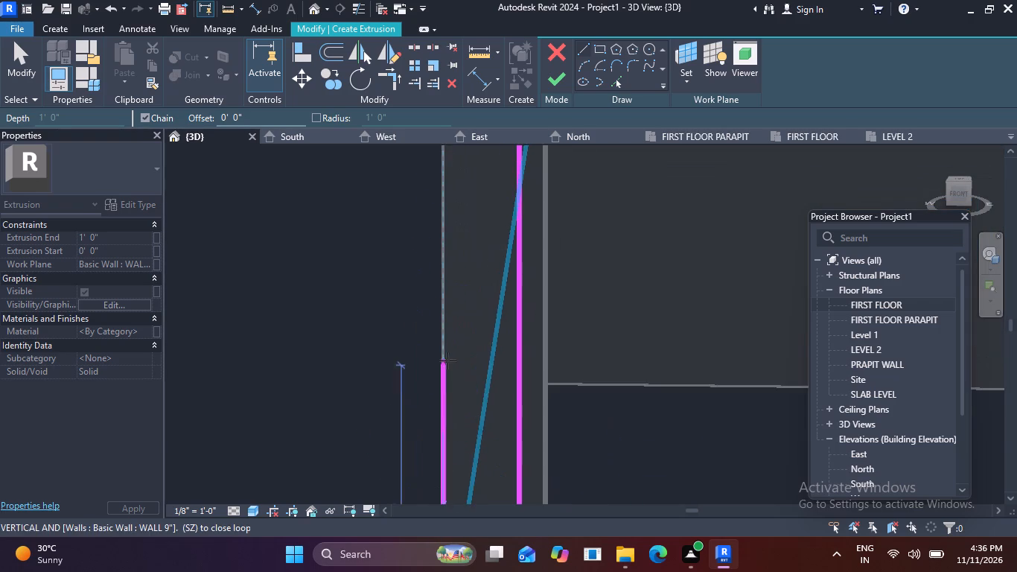
{"action": "scroll", "coordinate": [447, 360], "scroll_direction": "down", "scroll_amount": 5}
{"action": "scroll", "coordinate": [459, 267], "scroll_direction": "down", "scroll_amount": 5}
{"action": "middle_click_drag", "start_coordinate": [459, 282], "coordinate": [416, 571]}
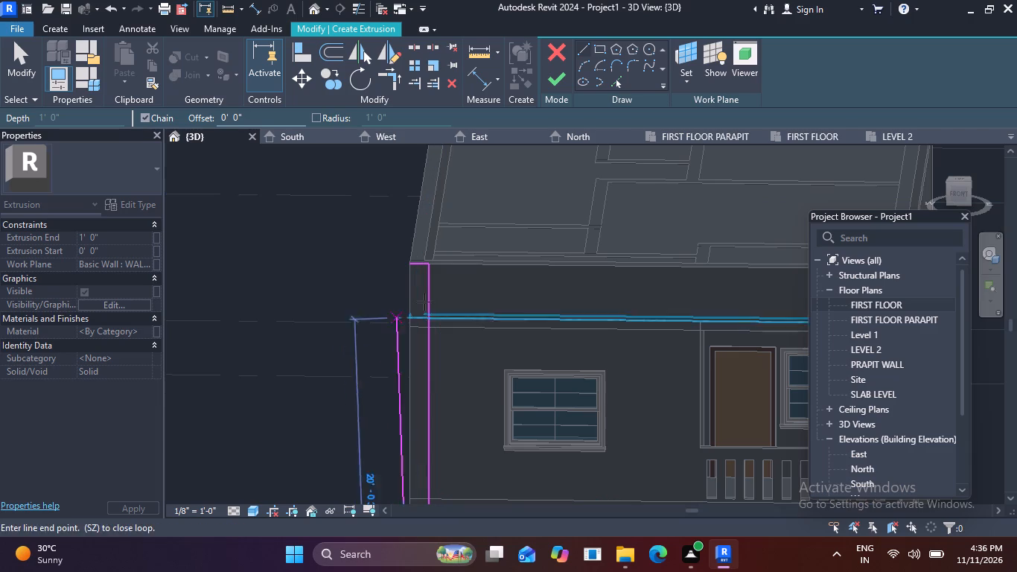
{"action": "scroll", "coordinate": [431, 286], "scroll_direction": "up", "scroll_amount": 9}
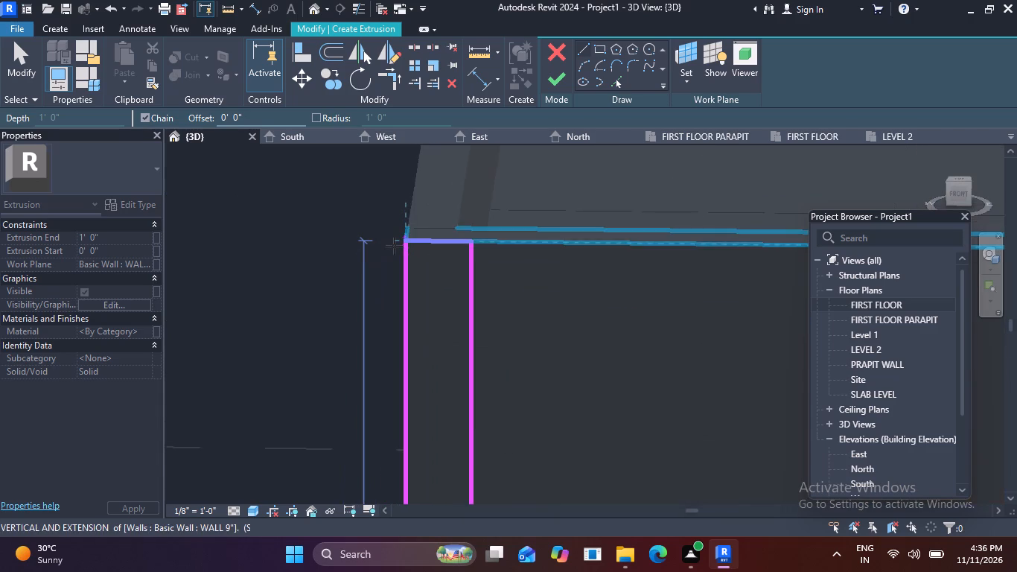
{"action": "scroll", "coordinate": [399, 241], "scroll_direction": "up", "scroll_amount": 3}
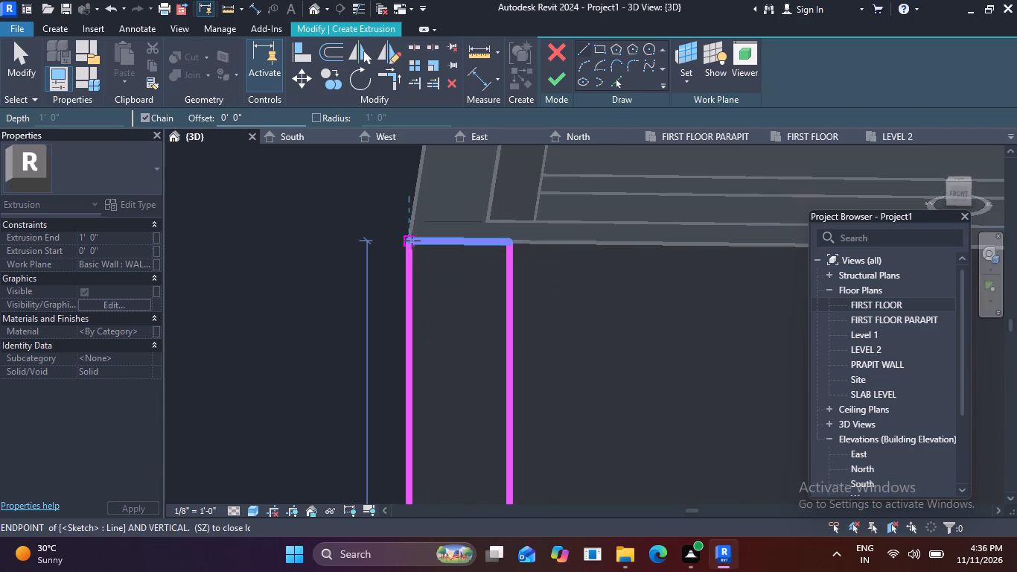
{"action": "left_click", "coordinate": [412, 241]}
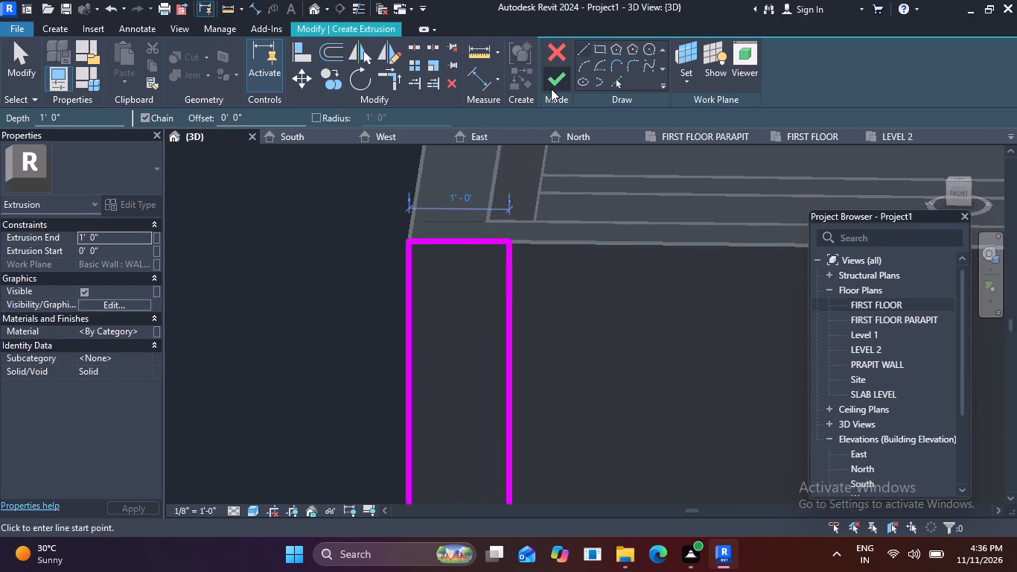
Finish the full-height corner strip sketch as an extrusion 1' deep and deselect it.
{"action": "left_click", "coordinate": [551, 89]}
{"action": "scroll", "coordinate": [535, 277], "scroll_direction": "down", "scroll_amount": 3}
{"action": "middle_click_drag", "start_coordinate": [538, 324], "coordinate": [508, 247]}
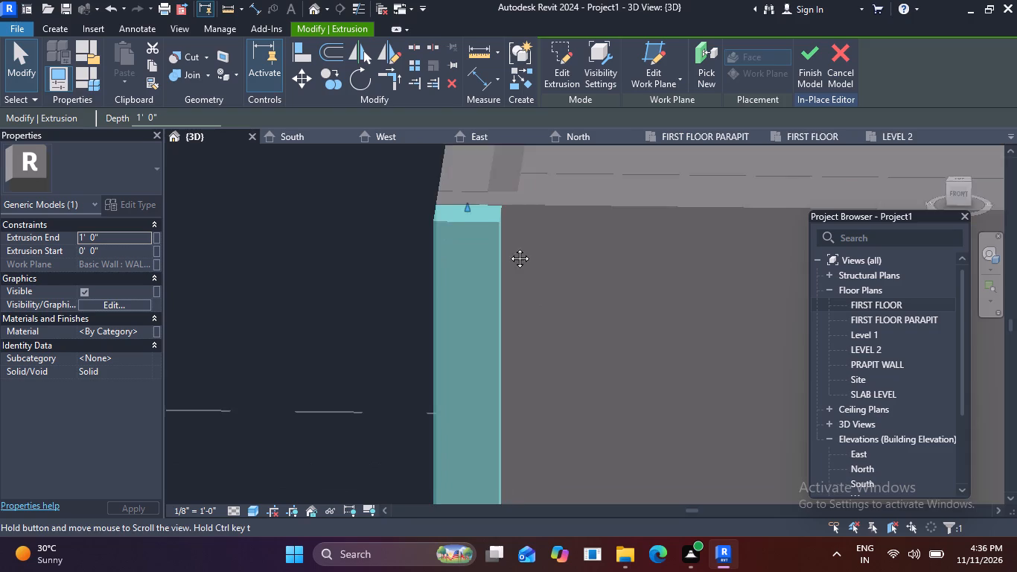
{"action": "middle_click_drag", "start_coordinate": [508, 247], "coordinate": [474, 165]}
{"action": "scroll", "coordinate": [475, 160], "scroll_direction": "down", "scroll_amount": 4}
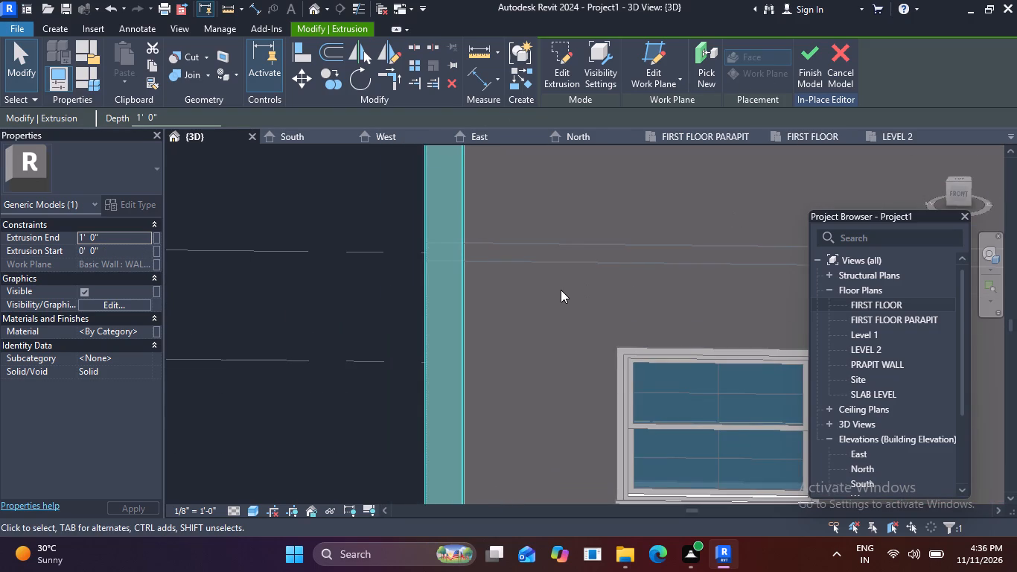
{"action": "key", "text": "Escape"}
Start another extrusion with its work plane set on the front face of the new corner strip.
{"action": "scroll", "coordinate": [592, 255], "scroll_direction": "down", "scroll_amount": 4}
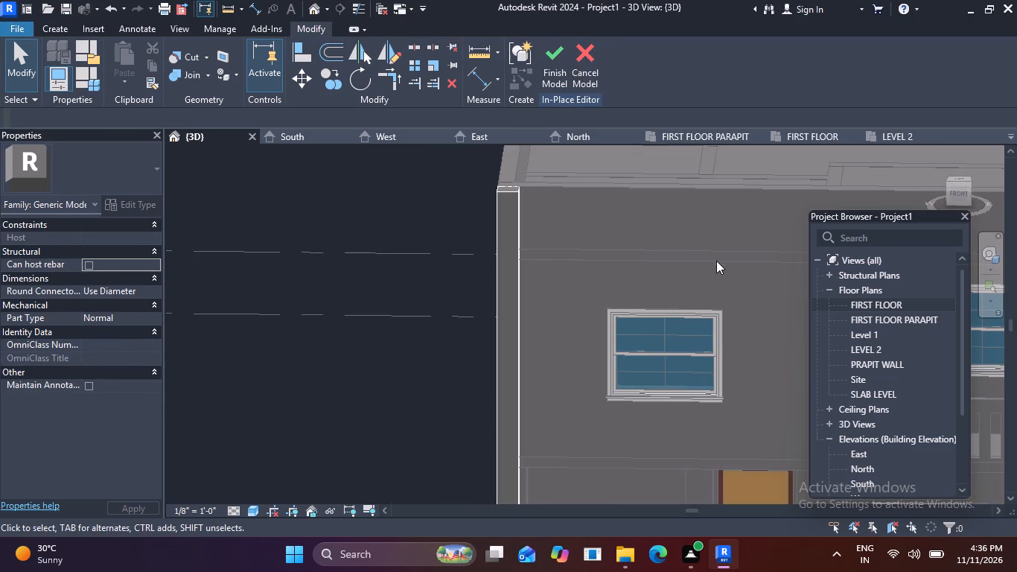
{"action": "middle_click_drag", "start_coordinate": [723, 271], "coordinate": [672, 287]}
{"action": "scroll", "coordinate": [636, 279], "scroll_direction": "down", "scroll_amount": 3}
{"action": "scroll", "coordinate": [566, 216], "scroll_direction": "up", "scroll_amount": 5}
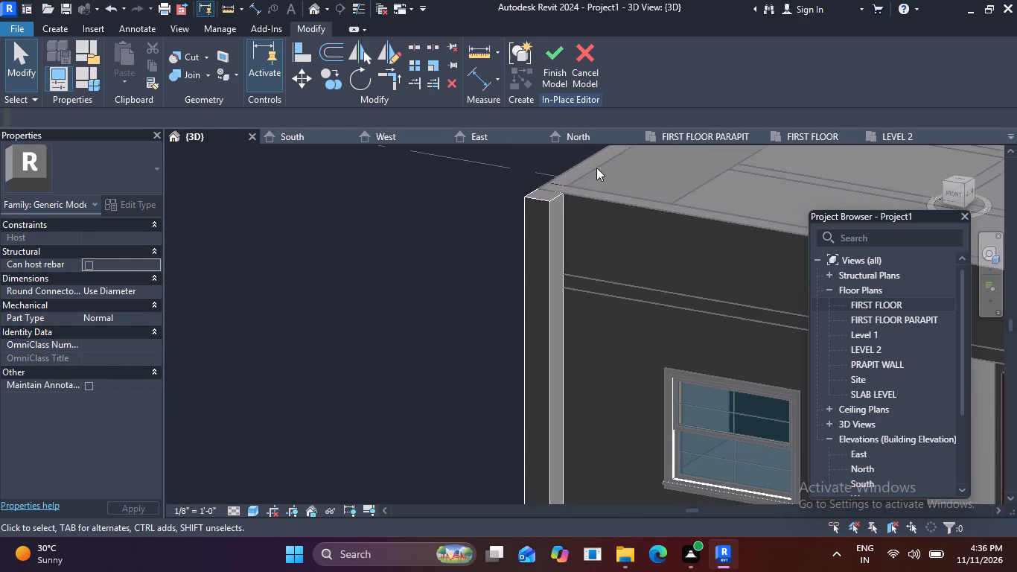
{"action": "scroll", "coordinate": [483, 239], "scroll_direction": "up", "scroll_amount": 6}
{"action": "middle_click_drag", "start_coordinate": [578, 210], "coordinate": [521, 315]}
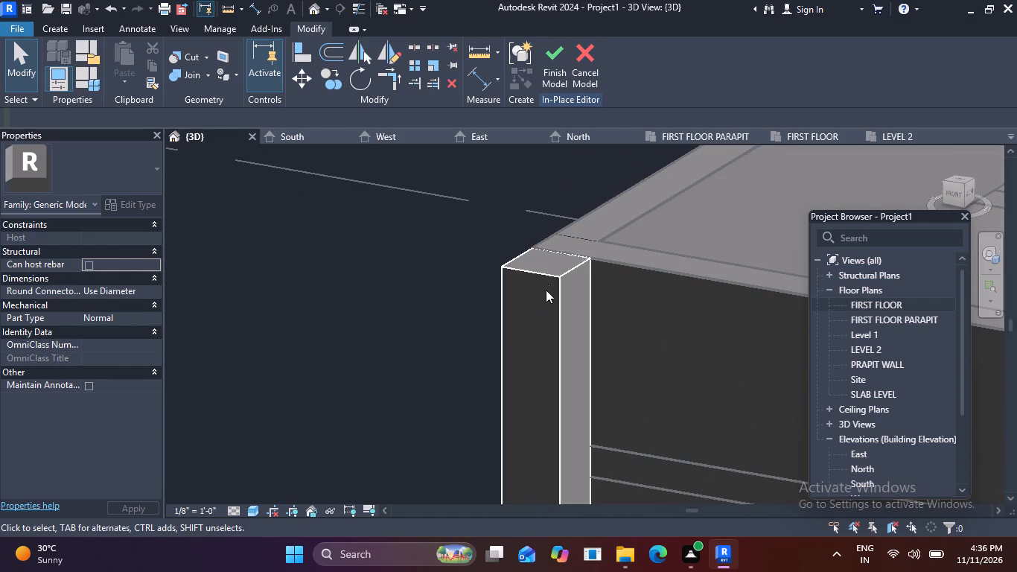
{"action": "left_click", "coordinate": [57, 25]}
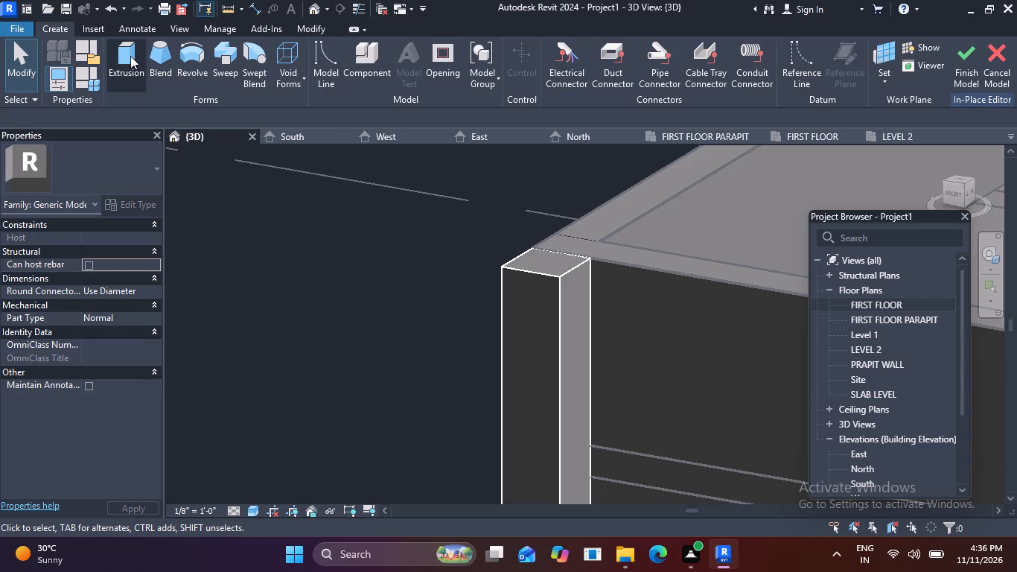
{"action": "left_click", "coordinate": [130, 56]}
{"action": "left_click", "coordinate": [691, 76]}
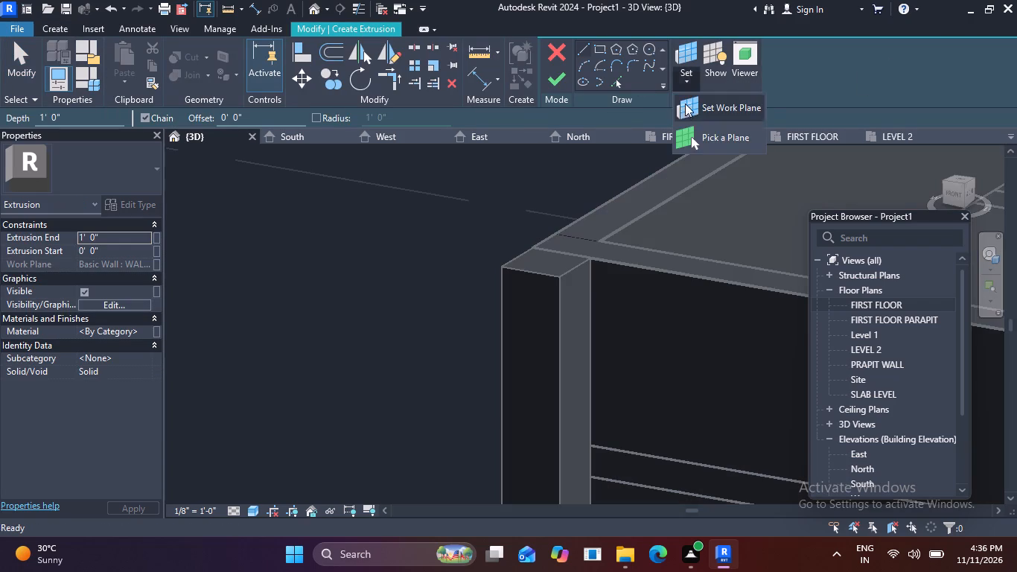
{"action": "left_click", "coordinate": [689, 137]}
{"action": "scroll", "coordinate": [506, 300], "scroll_direction": "up", "scroll_amount": 5}
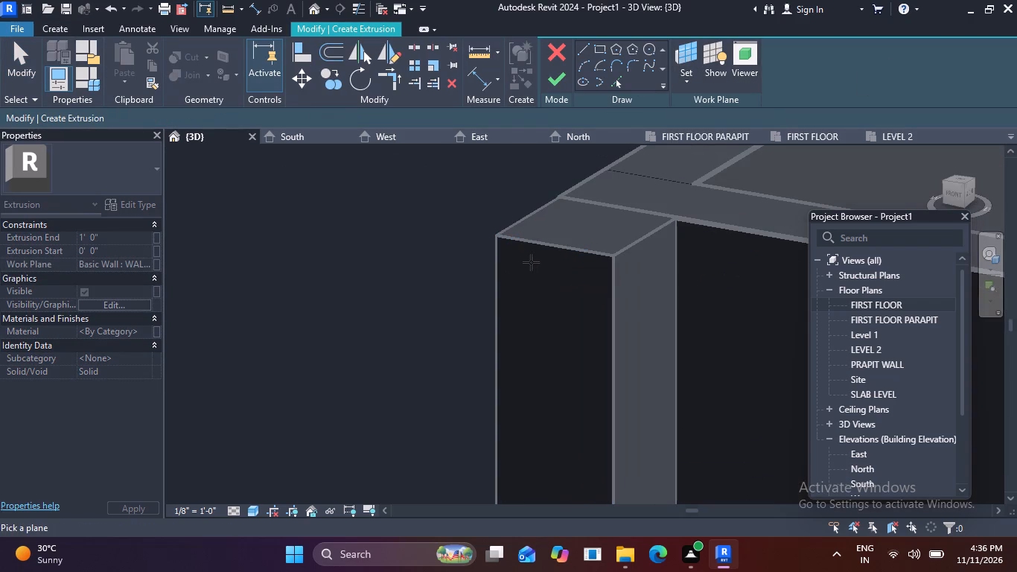
{"action": "left_click", "coordinate": [498, 244]}
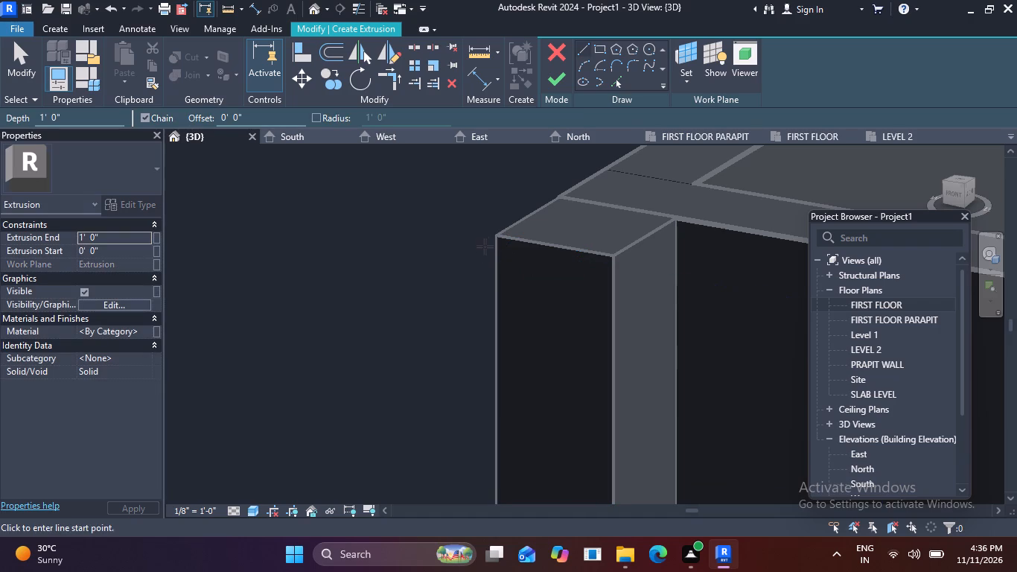
Sketch a 1" line outward to the west from the strip's top west corner, followed by a 1" line sloping down and outward.
{"action": "left_click", "coordinate": [637, 242]}
{"action": "key", "text": "Escape"}
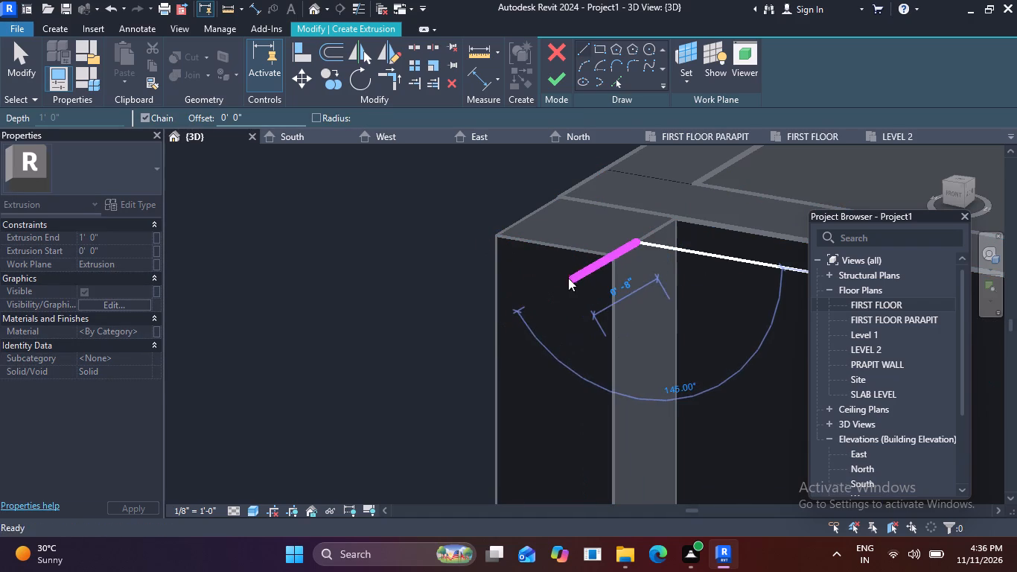
{"action": "left_click", "coordinate": [493, 236]}
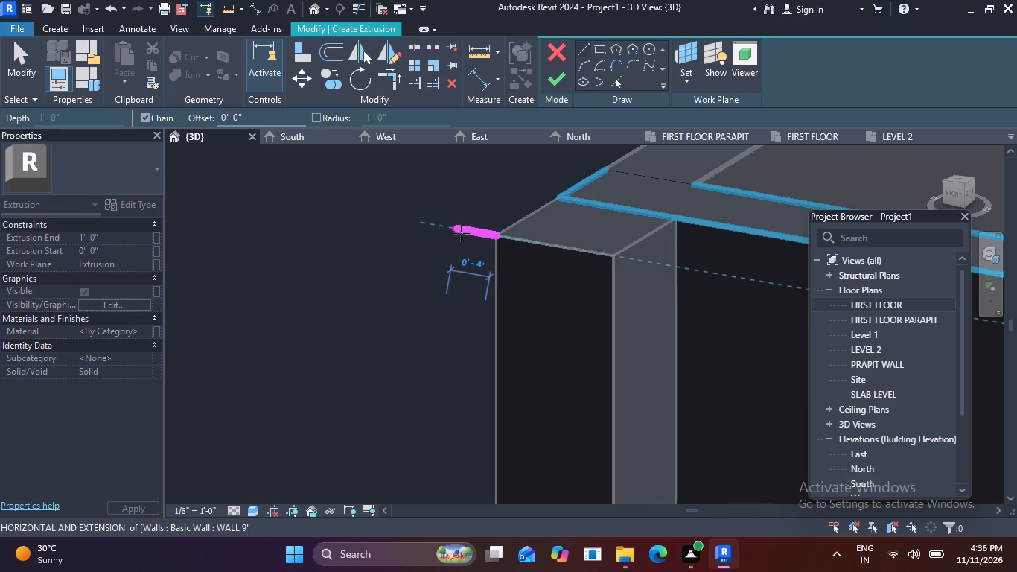
{"action": "key", "text": "1"}
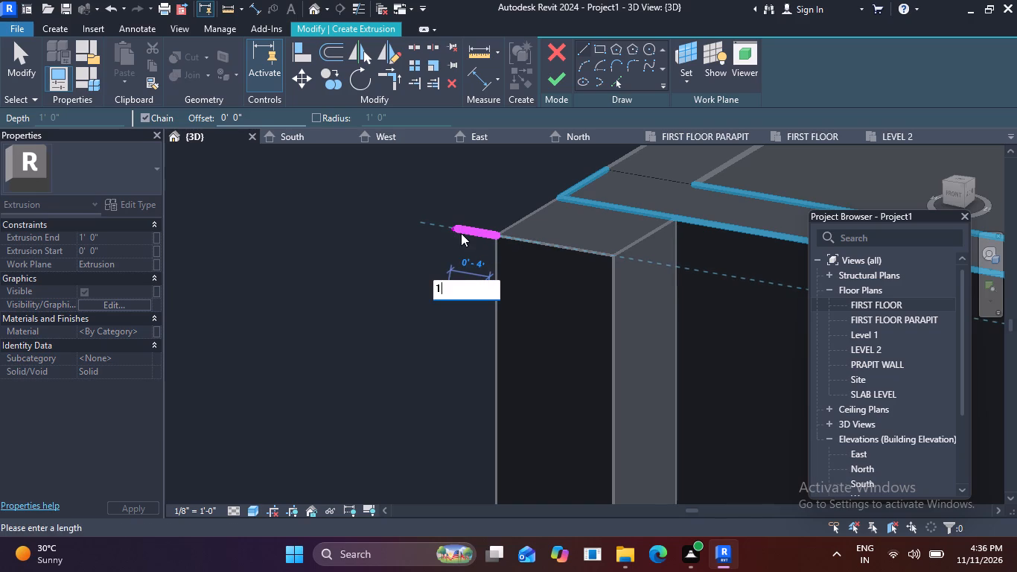
{"action": "key", "text": "shift+quotedbl"}
{"action": "key", "text": "Return"}
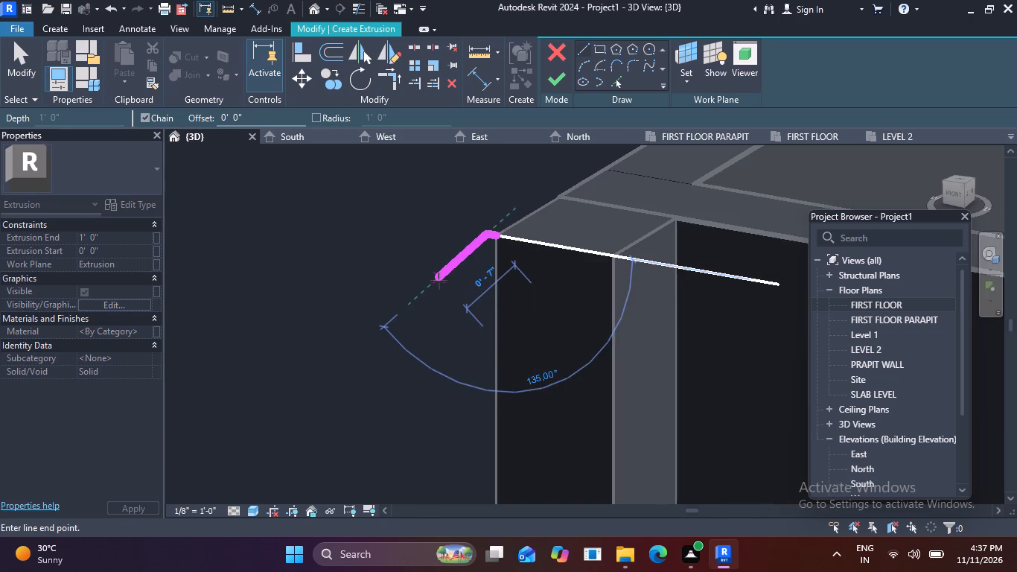
{"action": "key", "text": "1"}
{"action": "key", "text": "shift+quotedbl"}
{"action": "key", "text": "Return"}
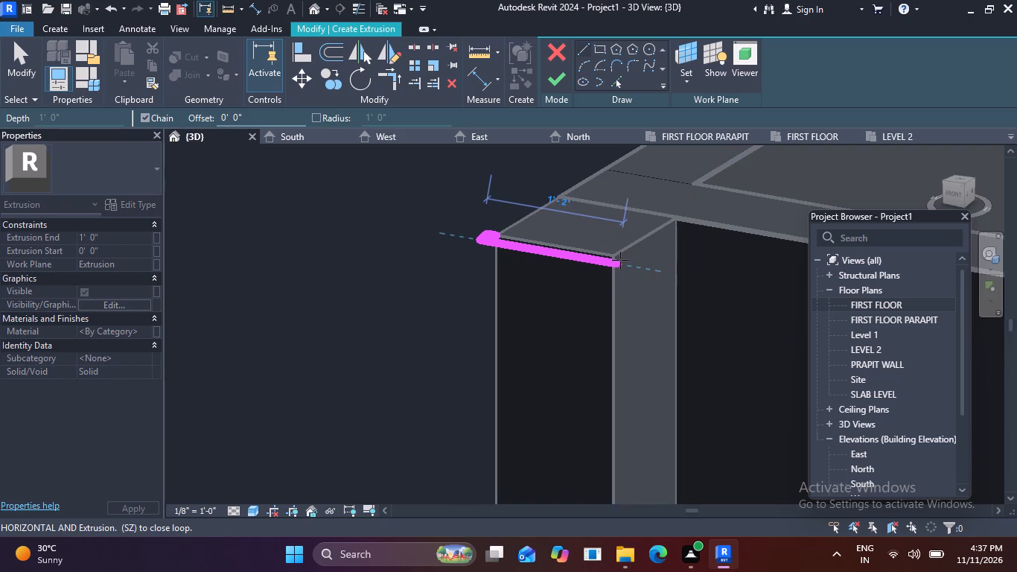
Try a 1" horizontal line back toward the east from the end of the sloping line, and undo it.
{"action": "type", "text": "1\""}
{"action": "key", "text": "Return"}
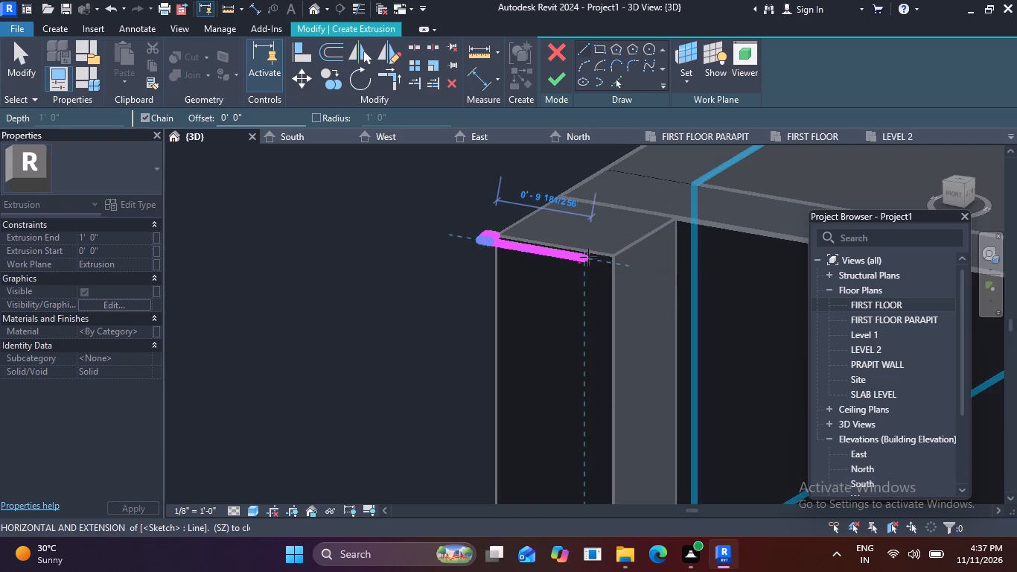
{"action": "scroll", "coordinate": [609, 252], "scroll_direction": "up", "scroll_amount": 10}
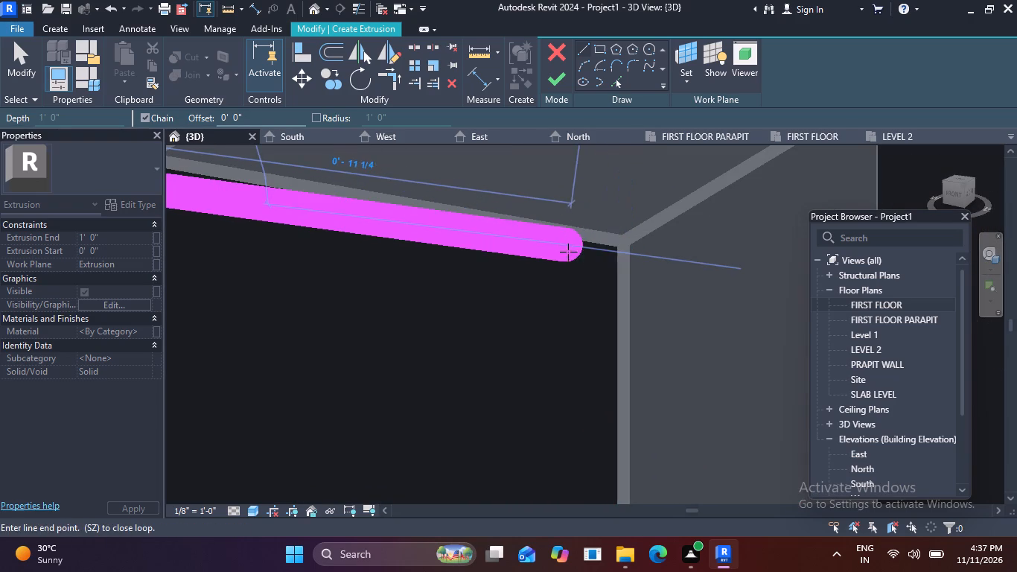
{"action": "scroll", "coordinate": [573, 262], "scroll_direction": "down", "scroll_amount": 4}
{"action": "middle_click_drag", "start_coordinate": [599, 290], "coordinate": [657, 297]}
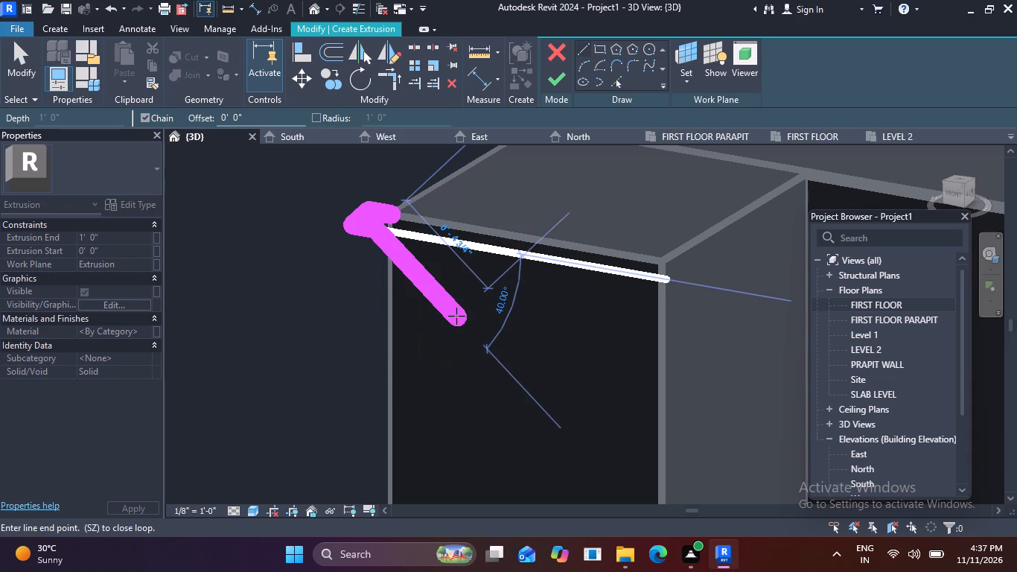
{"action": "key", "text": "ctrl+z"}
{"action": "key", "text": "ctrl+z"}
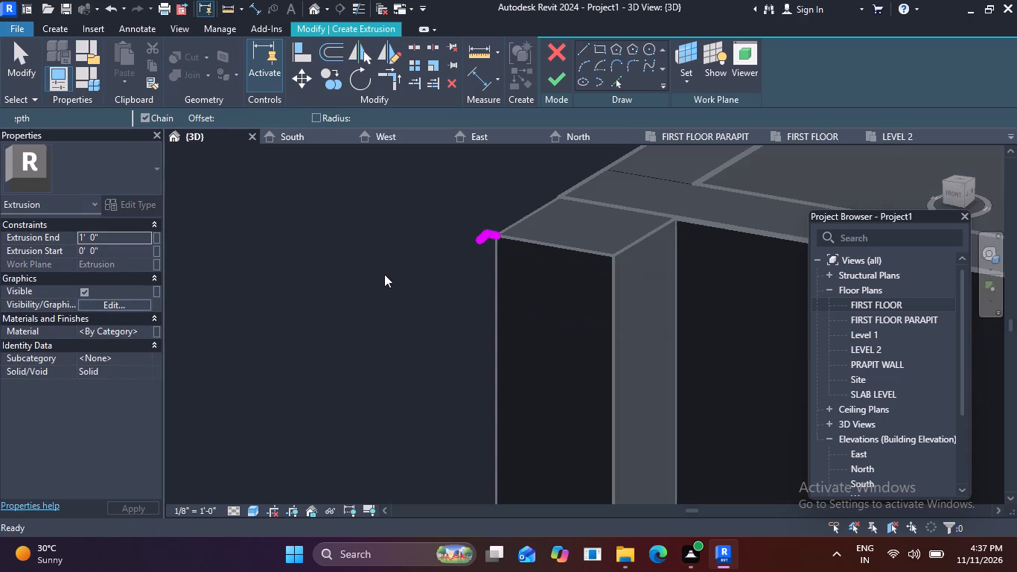
Restart the Line tool at the sloping line's end and draw a horizontal line toward the east, entering a length of 14.
{"action": "scroll", "coordinate": [491, 229], "scroll_direction": "up", "scroll_amount": 3}
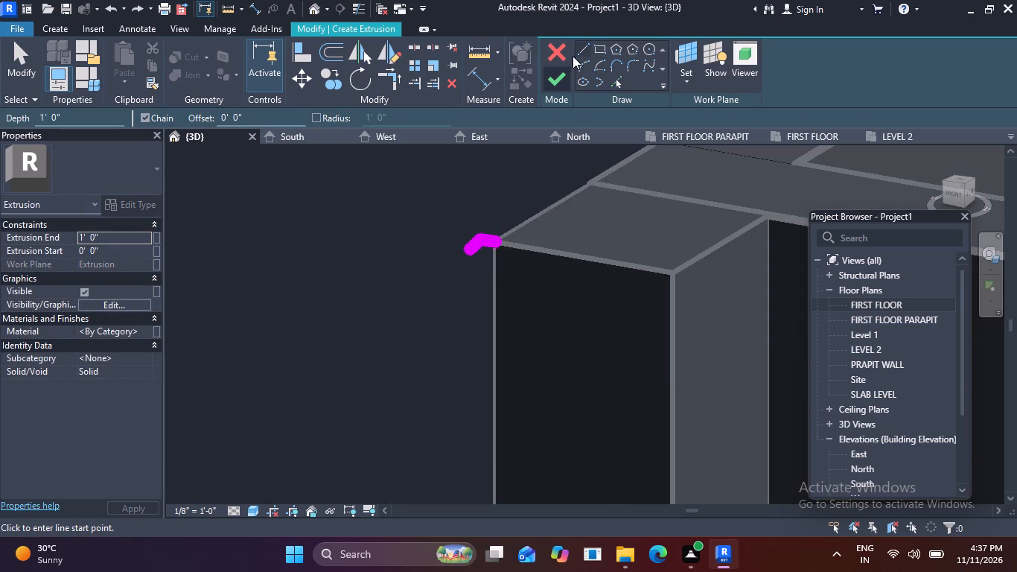
{"action": "left_click", "coordinate": [585, 43]}
{"action": "scroll", "coordinate": [456, 279], "scroll_direction": "up", "scroll_amount": 5}
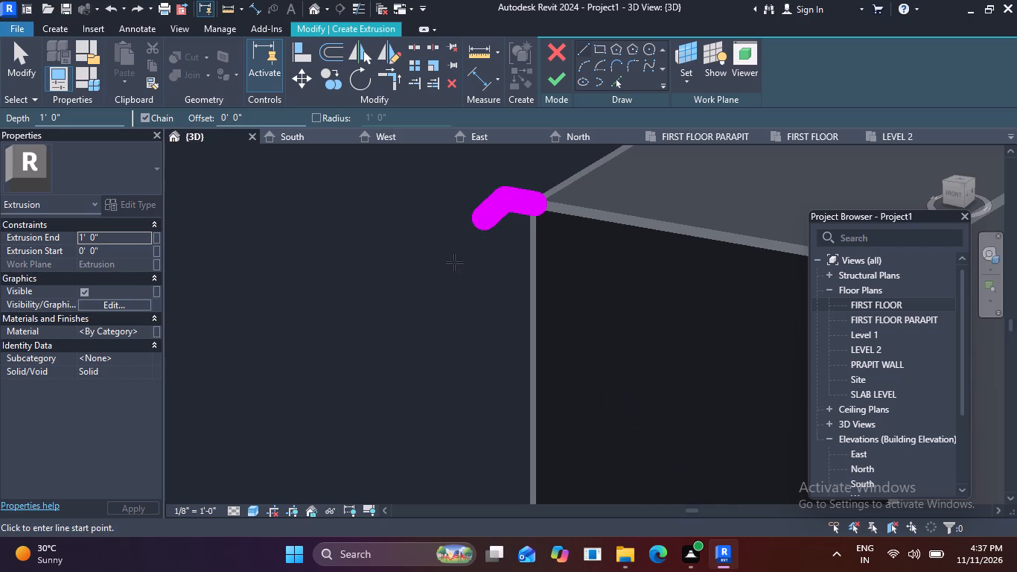
{"action": "left_click", "coordinate": [479, 221]}
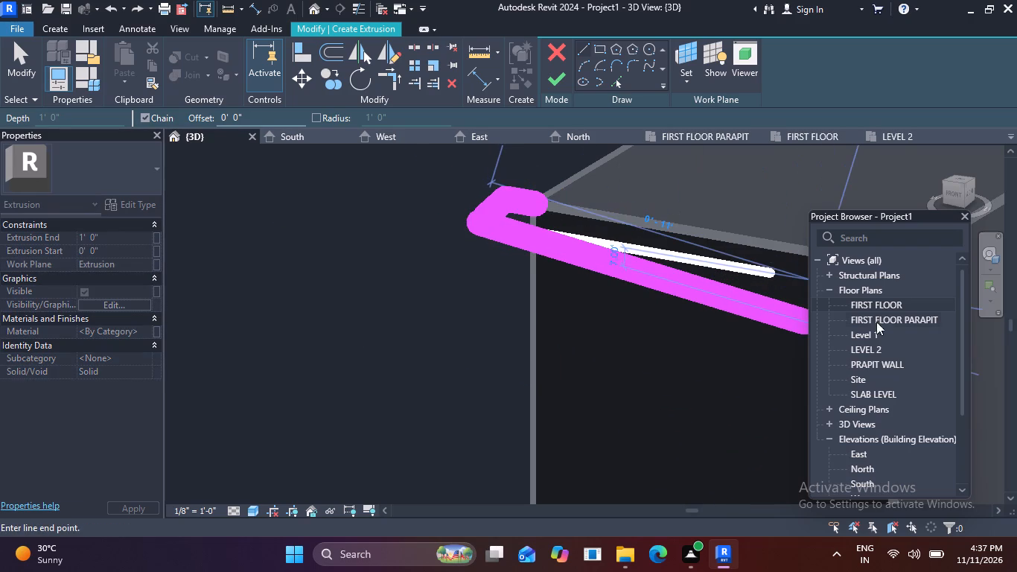
{"action": "scroll", "coordinate": [719, 281], "scroll_direction": "down", "scroll_amount": 1}
{"action": "middle_click_drag", "start_coordinate": [719, 281], "coordinate": [471, 277]}
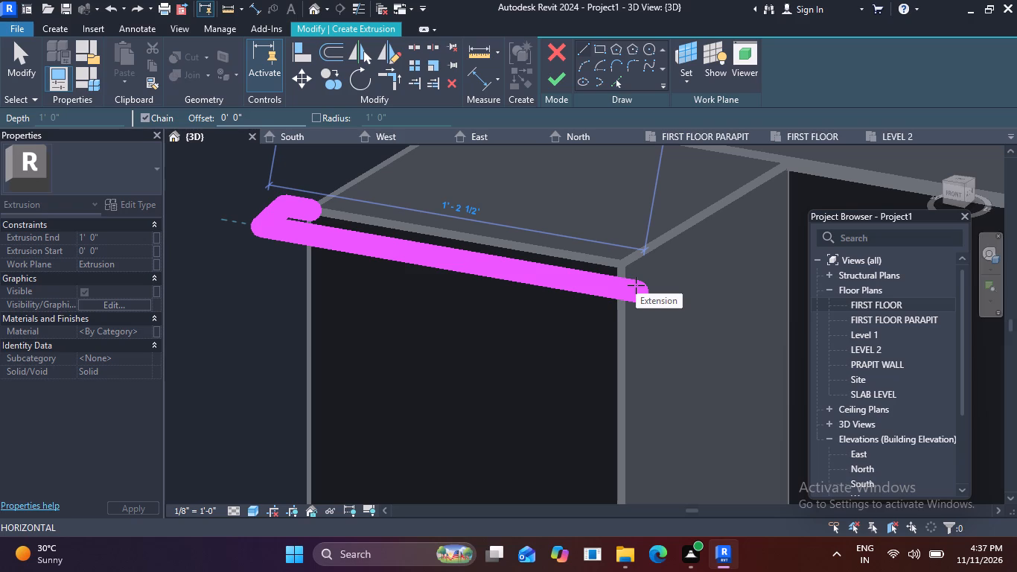
{"action": "type", "text": "14"}
{"action": "key", "text": "Return"}
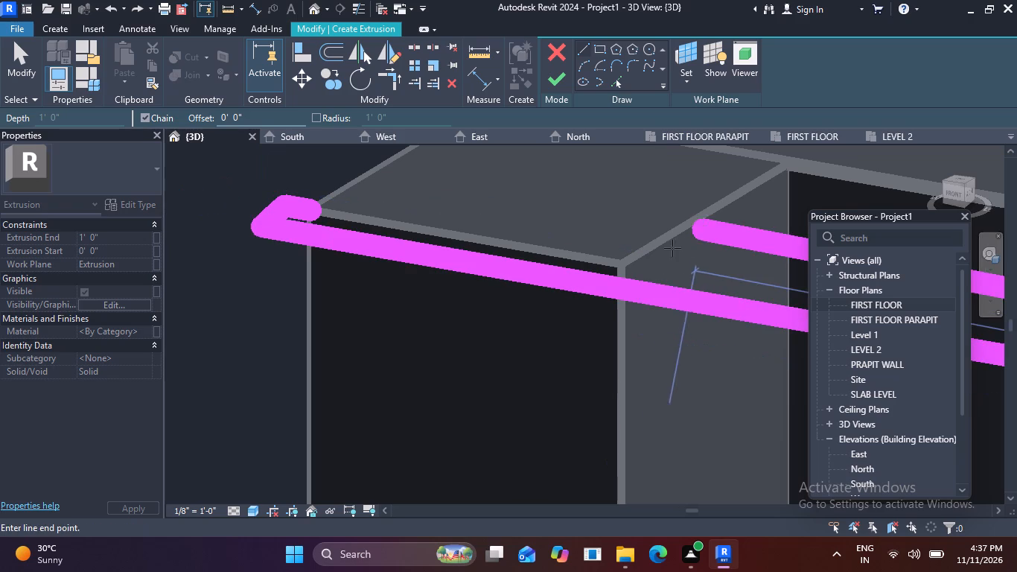
{"action": "scroll", "coordinate": [669, 253], "scroll_direction": "down", "scroll_amount": 5}
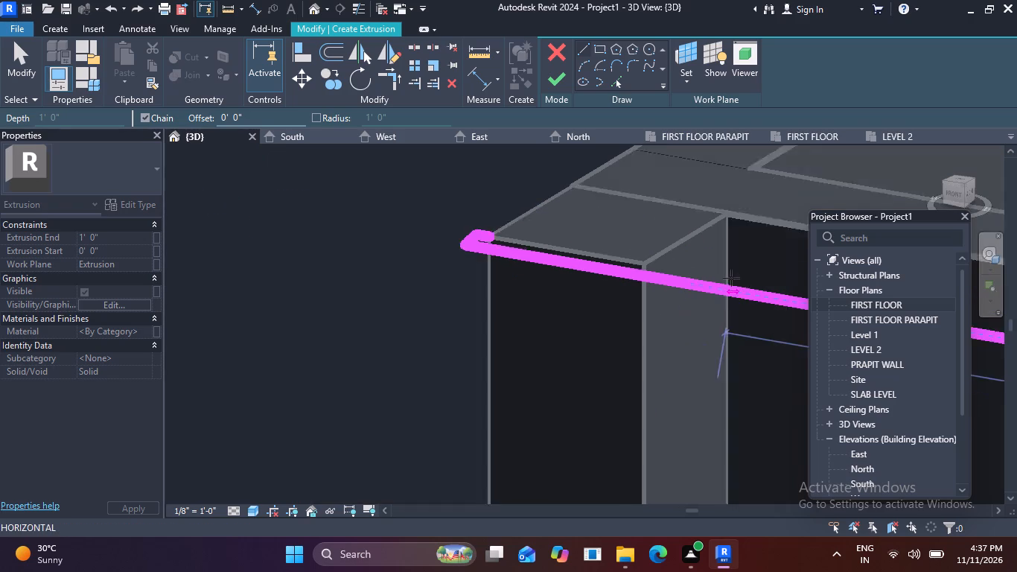